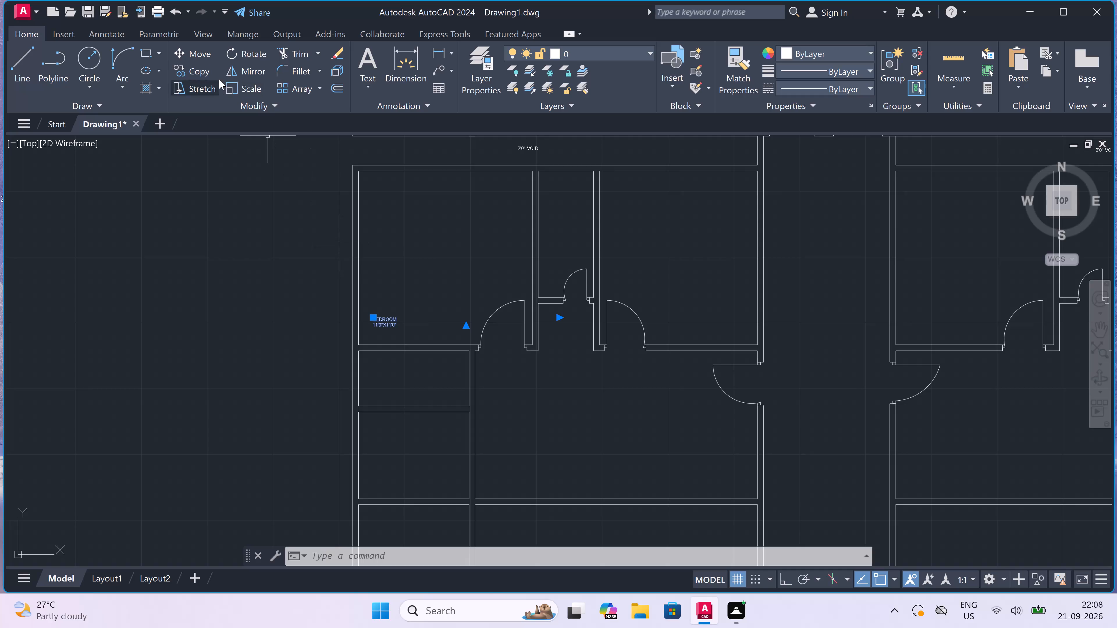
Place the BEDROOM 11'0"X11'0" copy in the northeast corner room of the east wing's lower block.
left_click(194, 73)
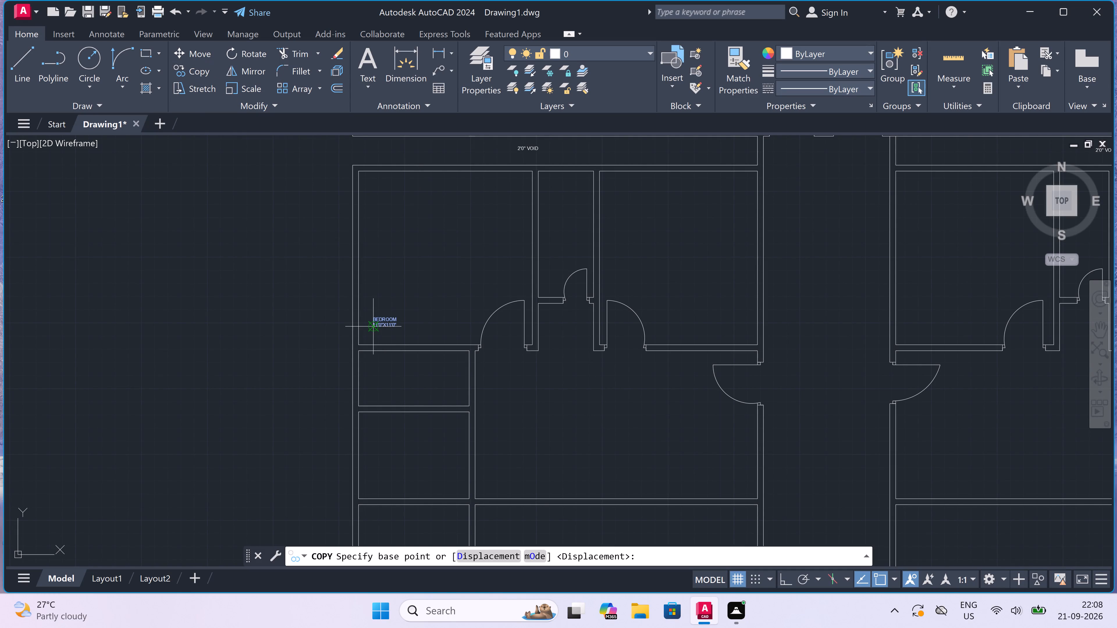
left_click_drag(382, 324, 395, 291)
scroll(407, 241, "down", 3)
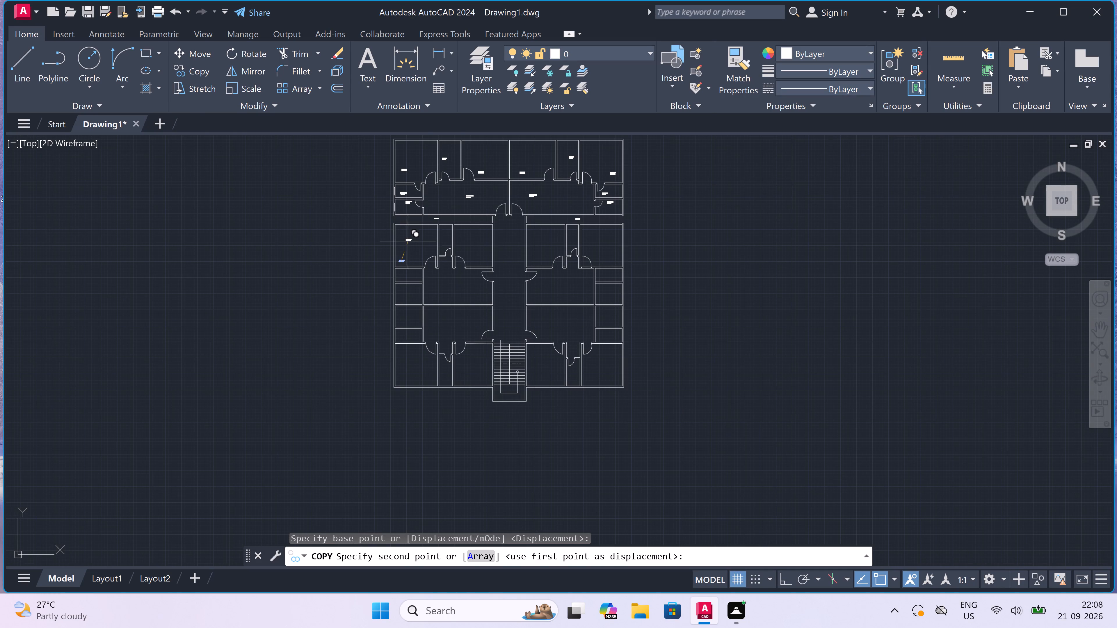
scroll(660, 256, "up", 2)
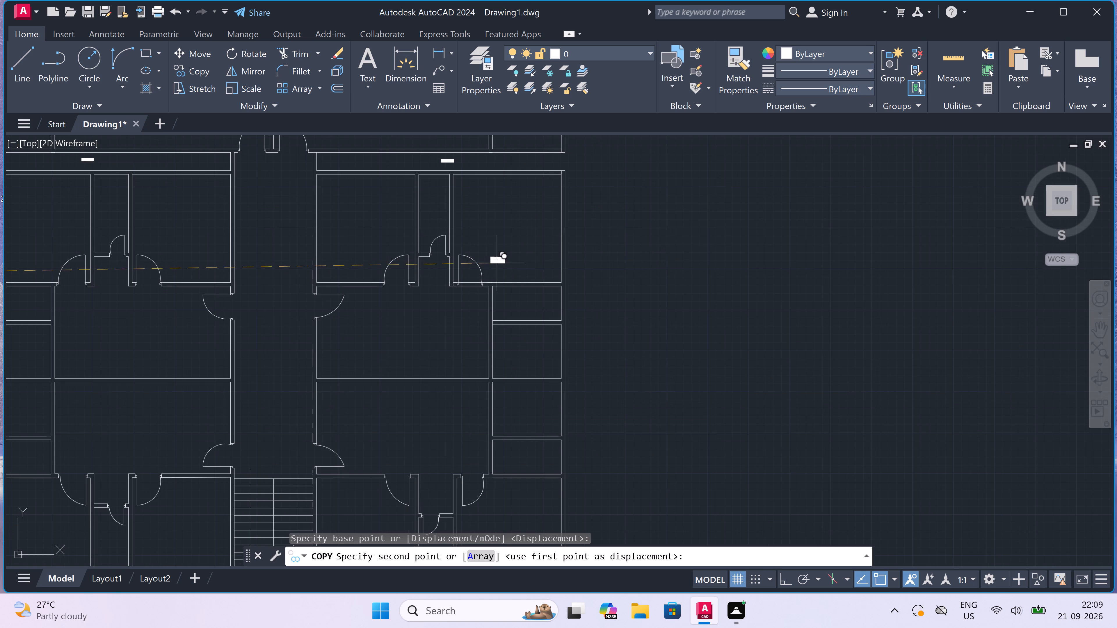
left_click(515, 264)
scroll(468, 279, "down", 3)
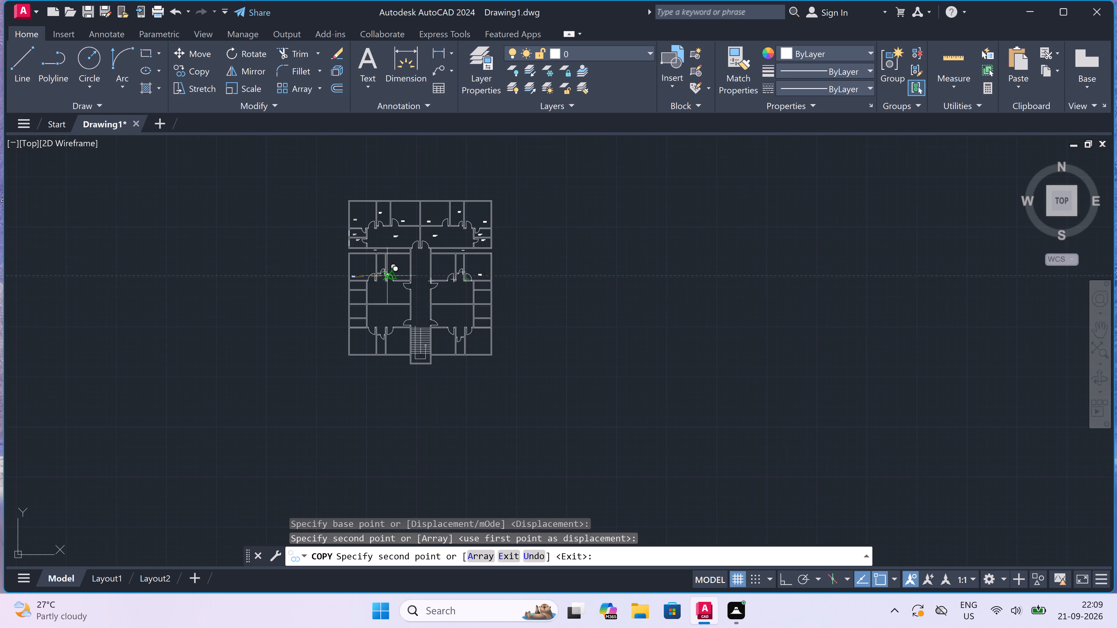
key("Escape")
Draw the east jamb of a door in the wall south of the west wing's labelled bedroom, with a 2" stop and a 2' leaf into the small room.
scroll(375, 273, "up", 3)
scroll(288, 319, "up", 1)
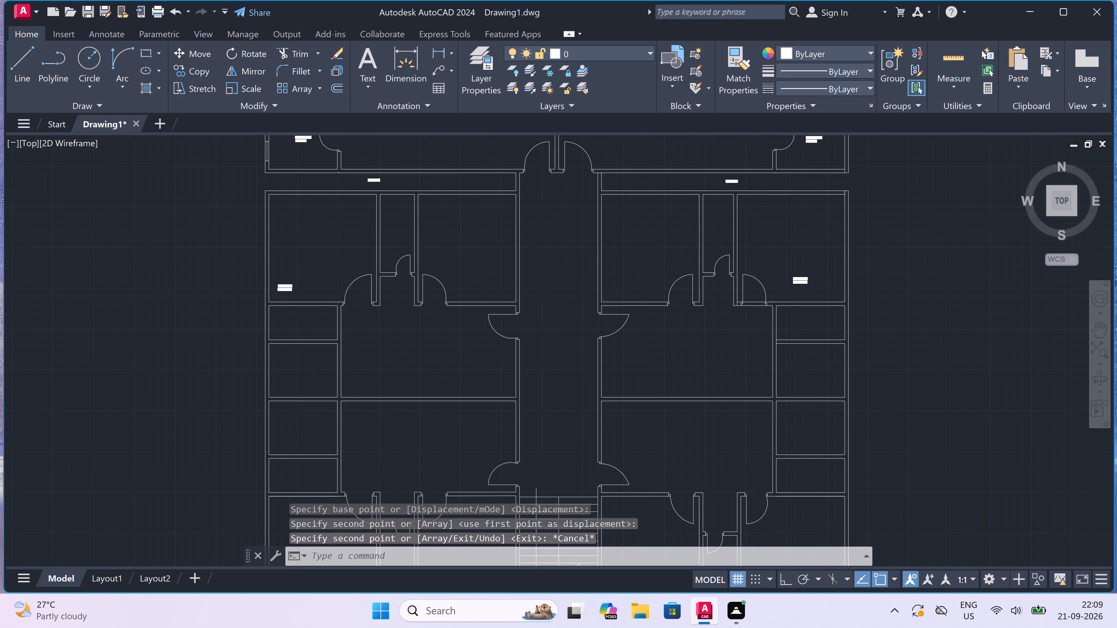
scroll(288, 319, "up", 1)
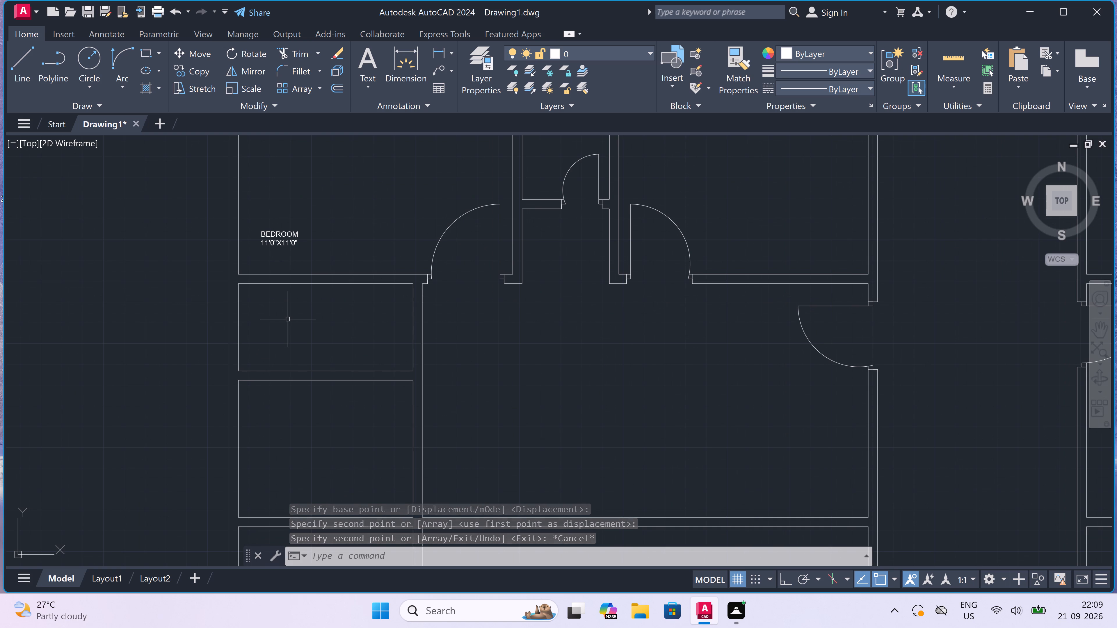
key("Escape")
type("L")
key("space")
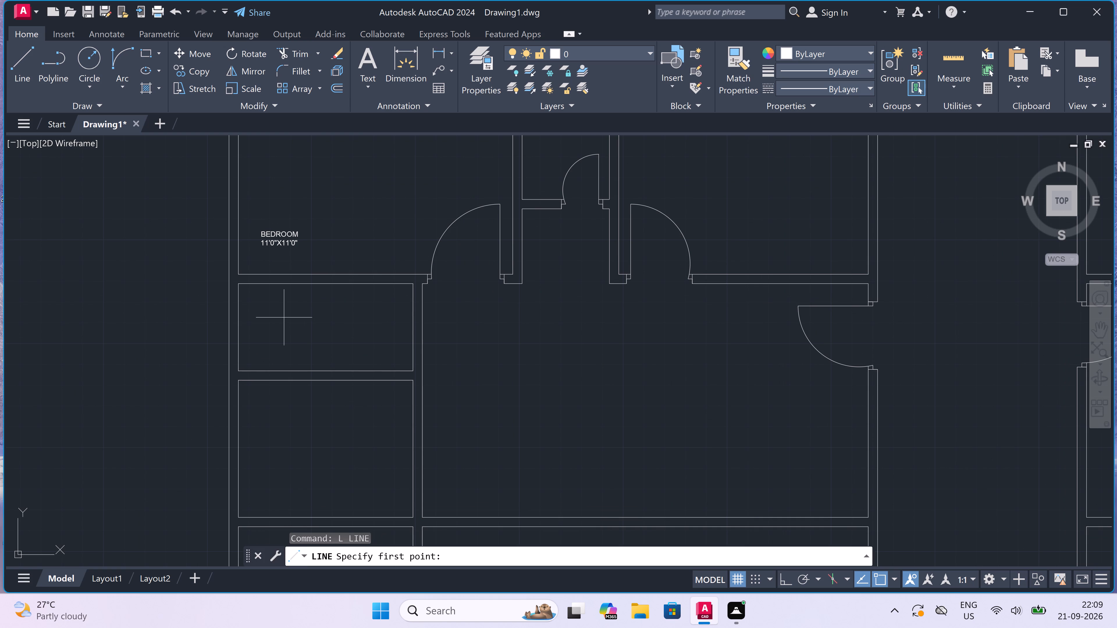
scroll(297, 322, "up", 1)
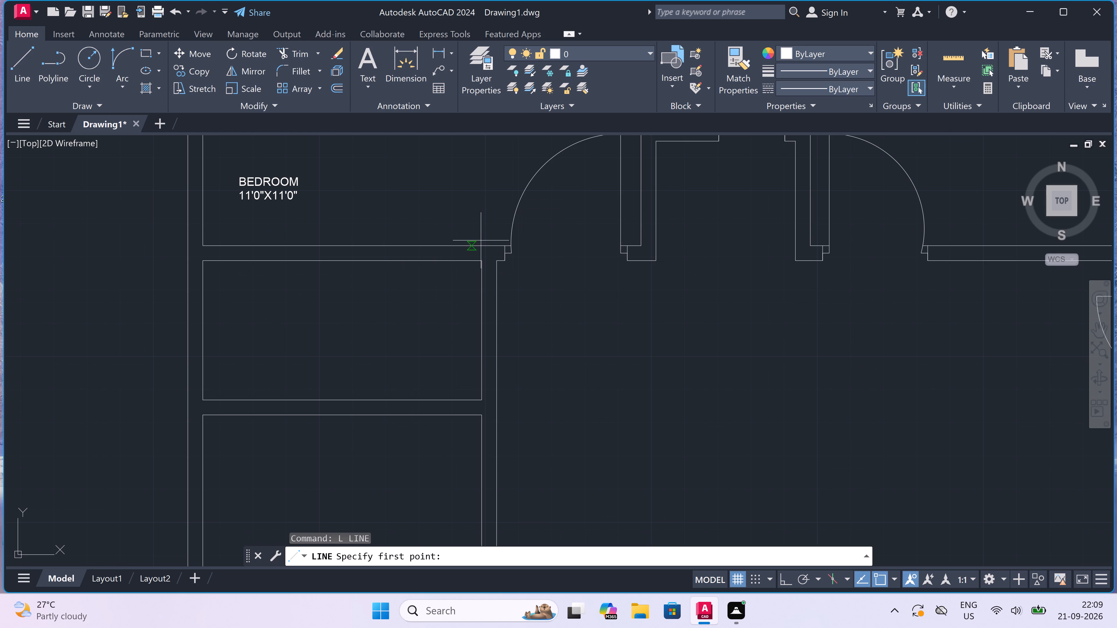
scroll(462, 248, "up", 1)
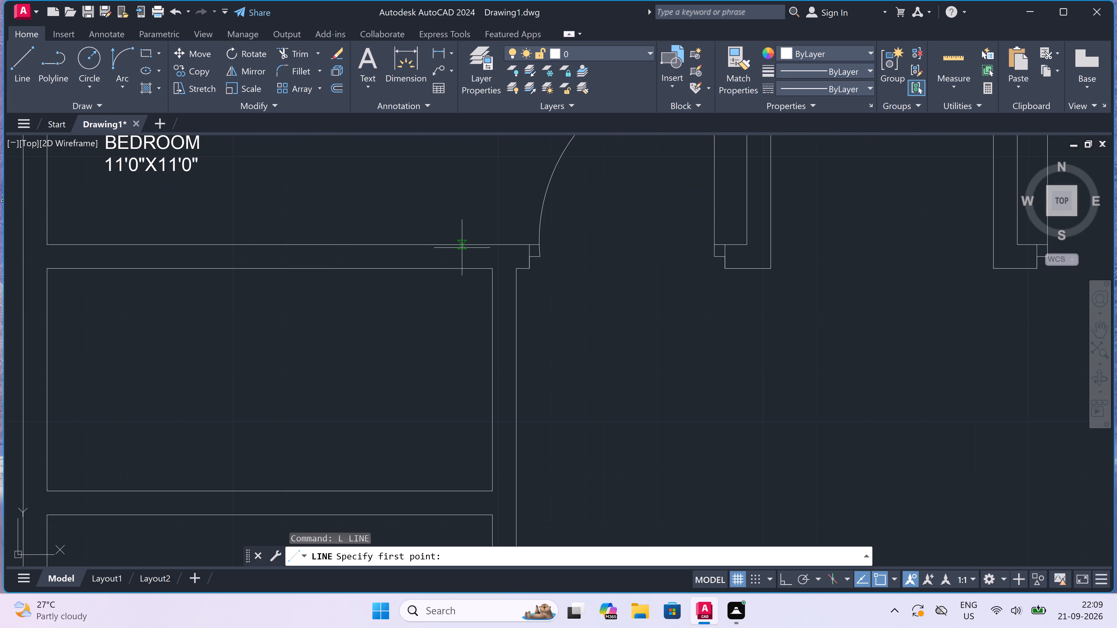
left_click(463, 242)
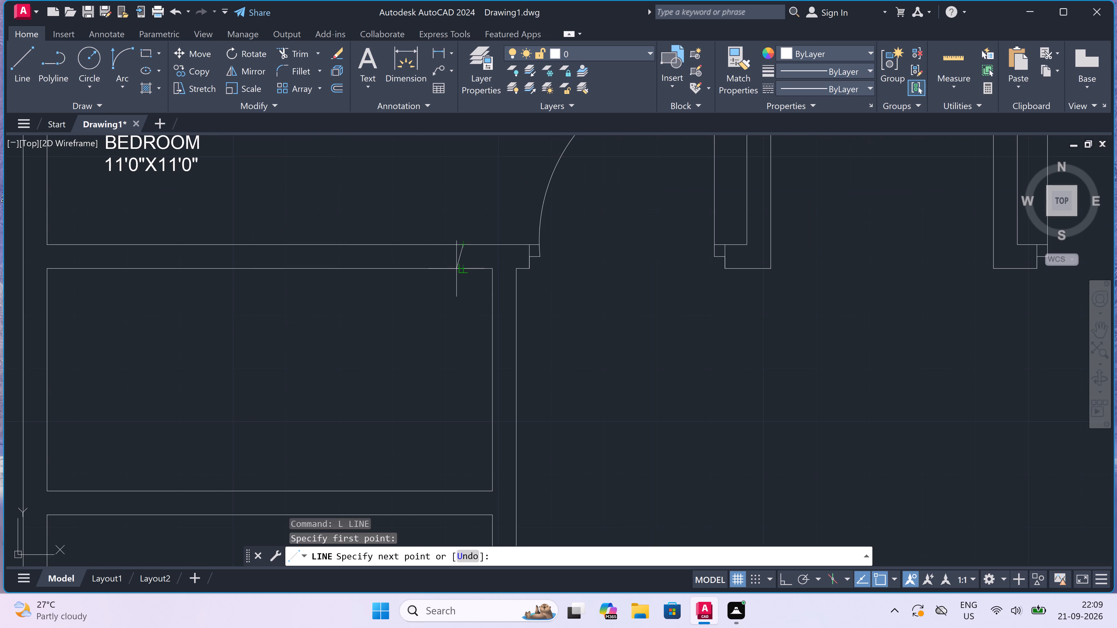
key("F8")
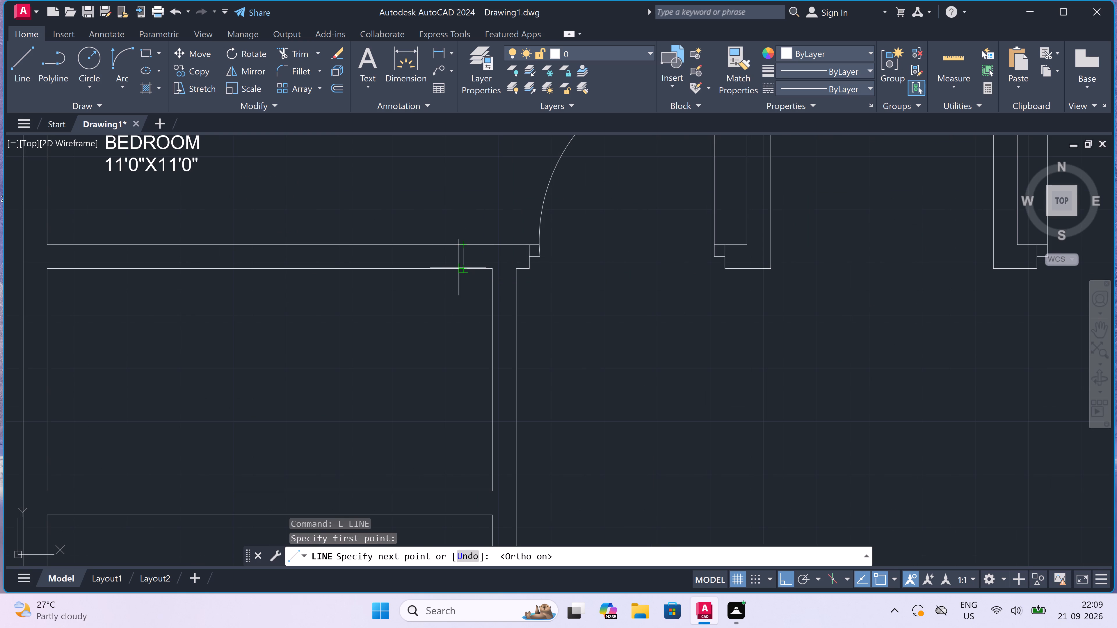
left_click(463, 270)
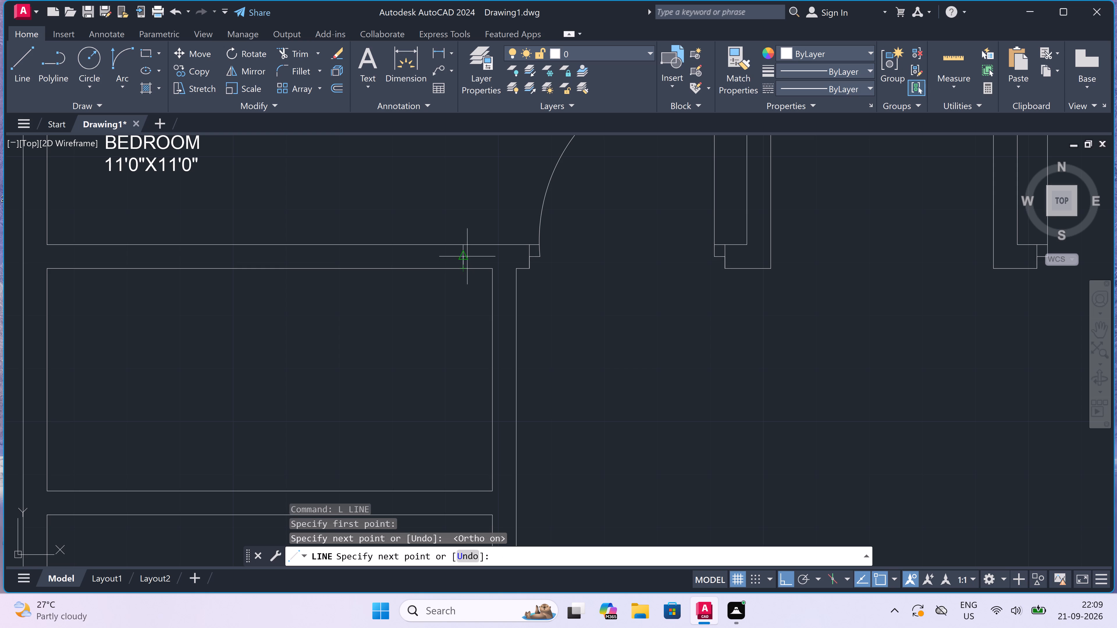
left_click(467, 255)
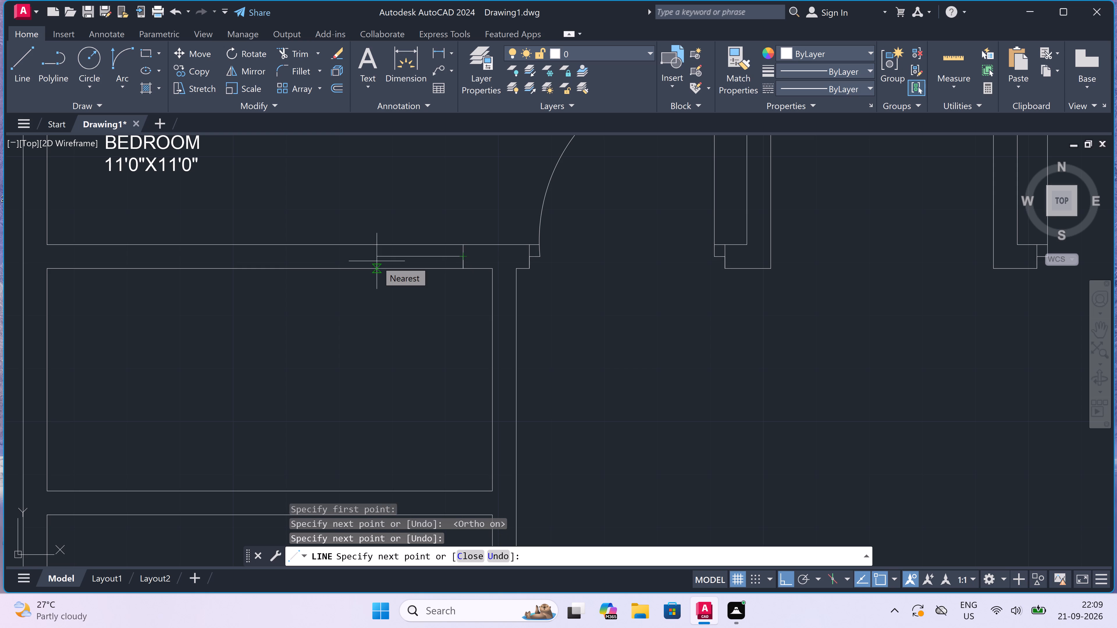
key("2")
type("\"")
key("space")
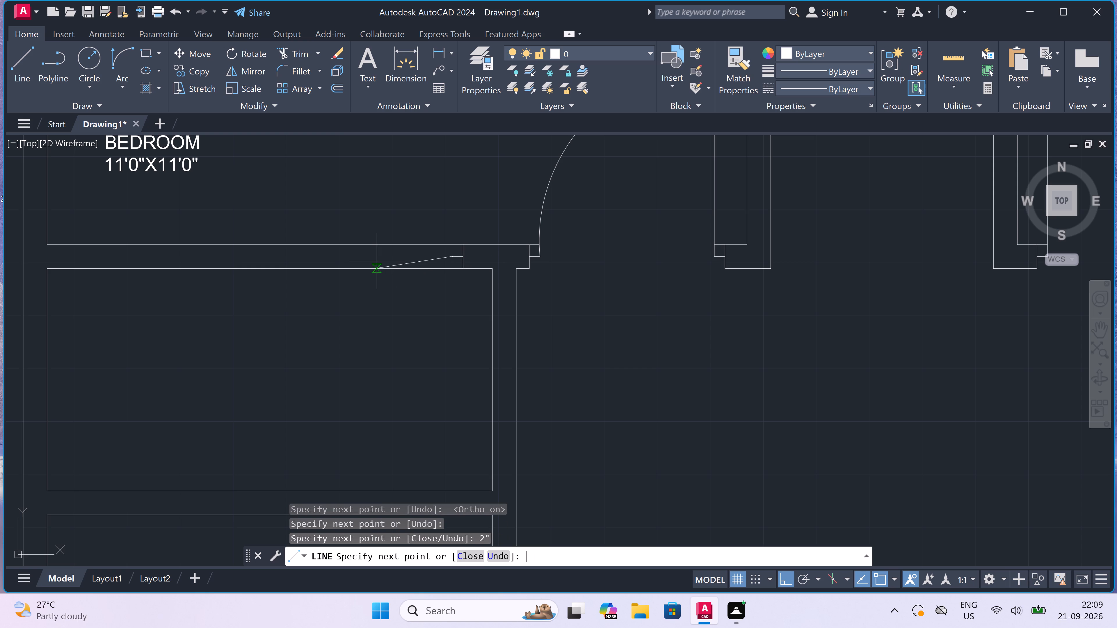
key("2")
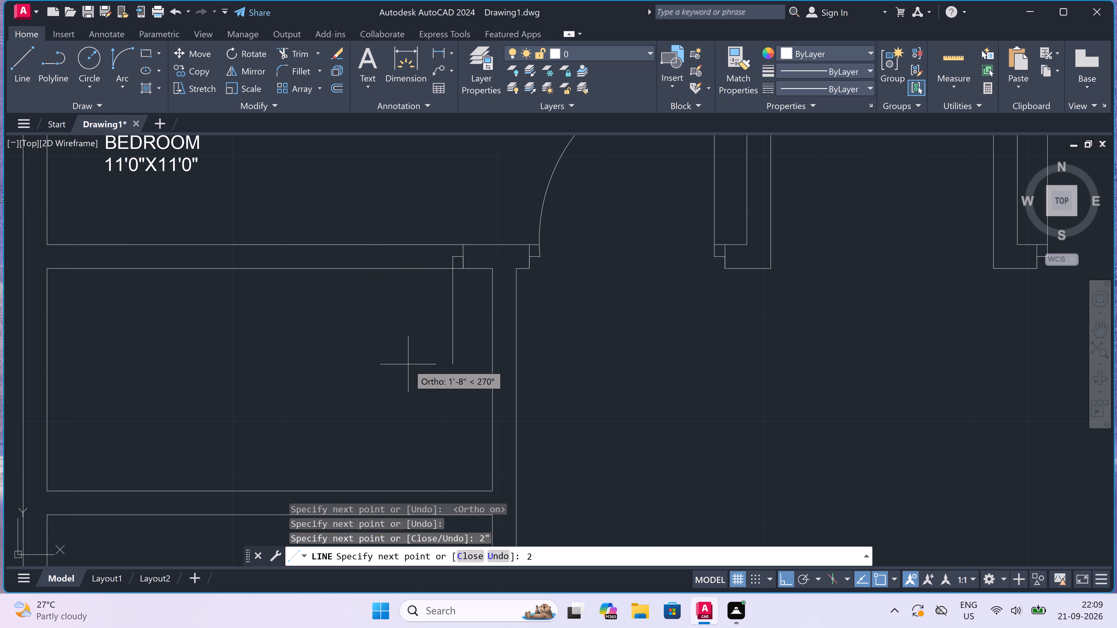
type("'")
key("space")
key("Escape")
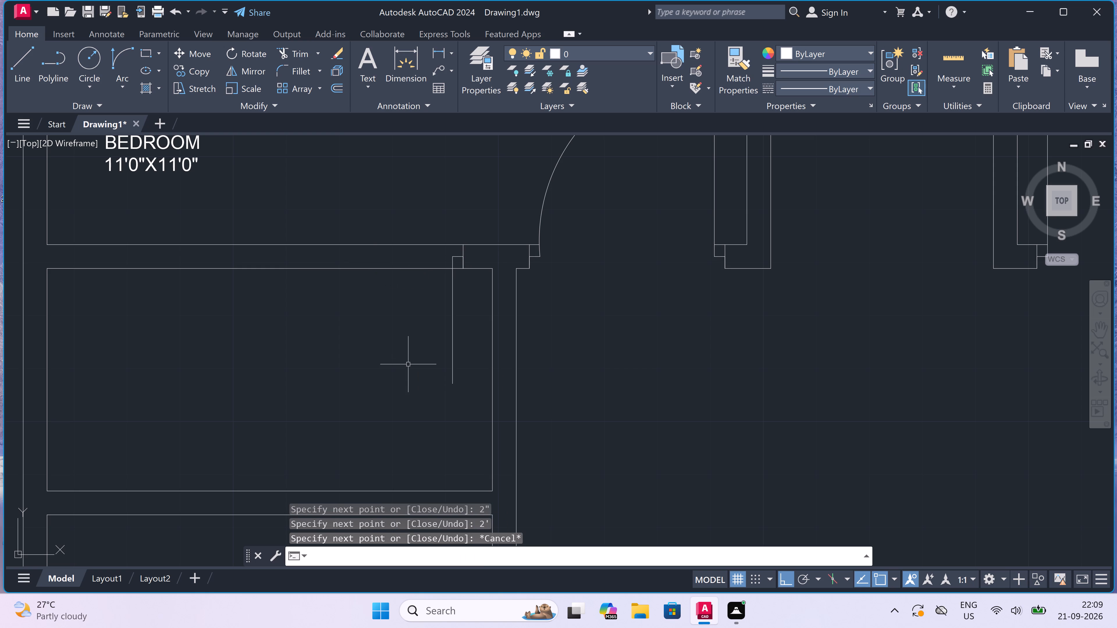
Draw the door's west jamb across the same wall, with a 2" stop pointing east from its midpoint.
key("space")
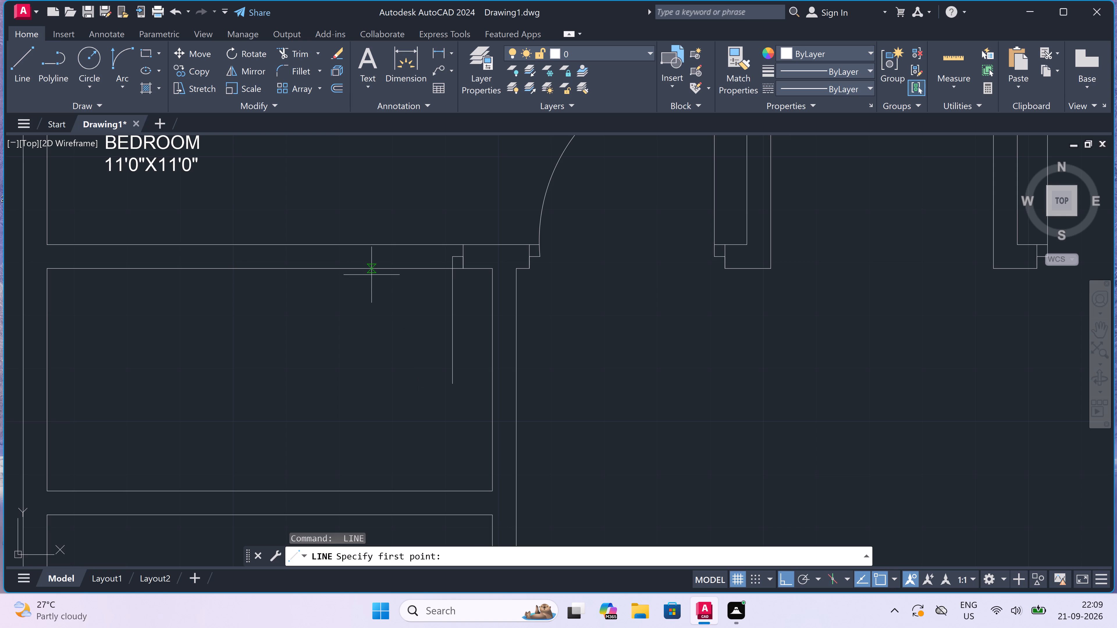
left_click(333, 247)
left_click_drag(333, 247, 334, 250)
left_click_drag(334, 261, 334, 265)
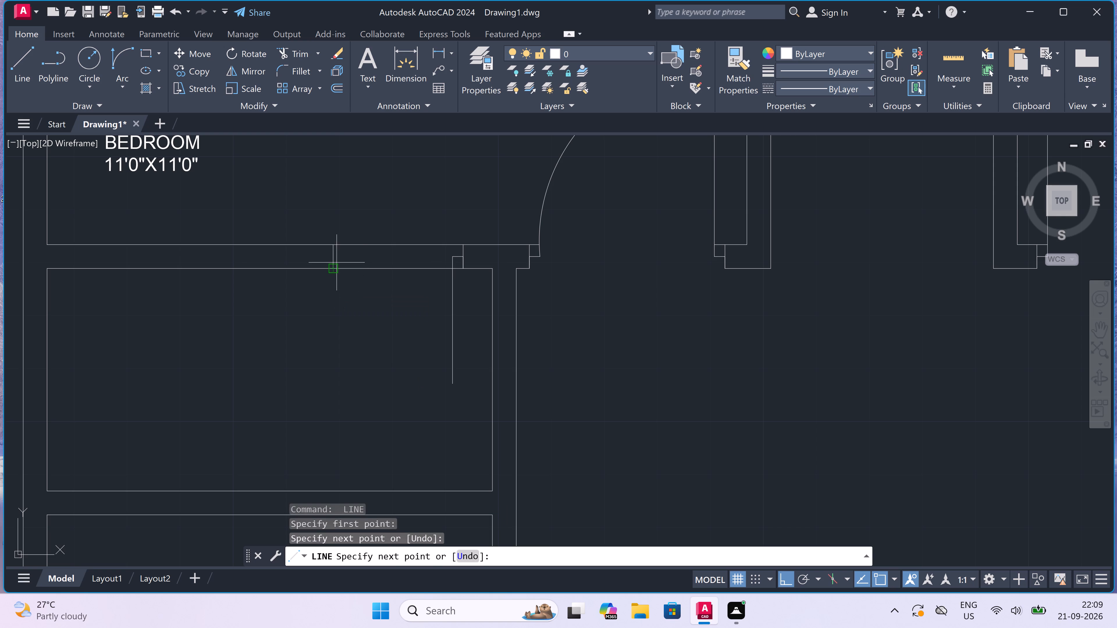
double_click(337, 263)
left_click(334, 257)
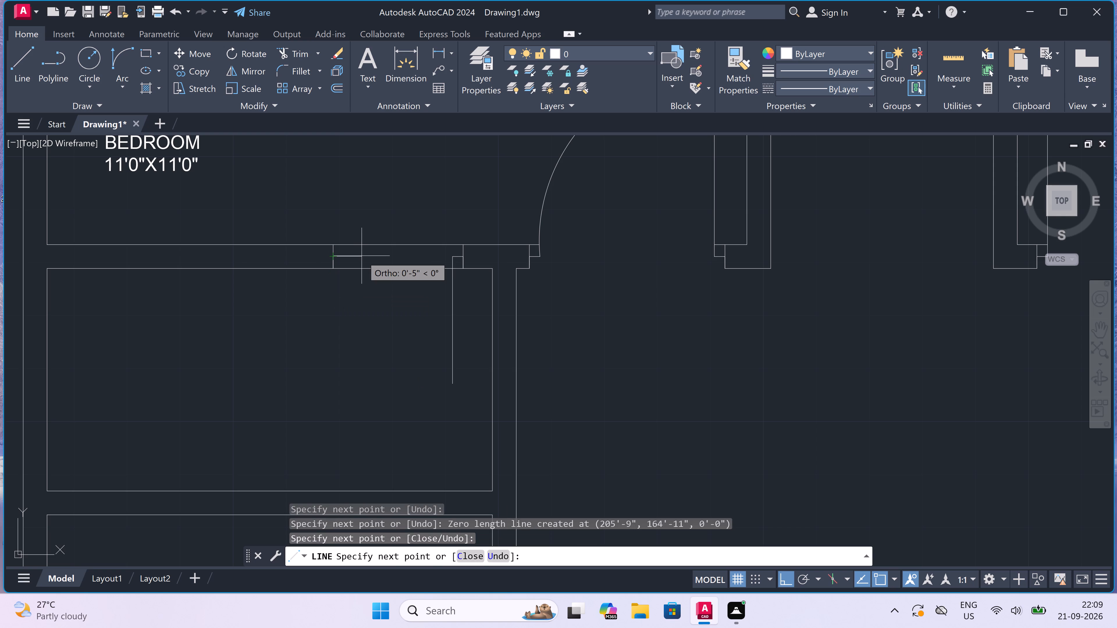
key("2")
type("\"")
key("space")
key("Escape")
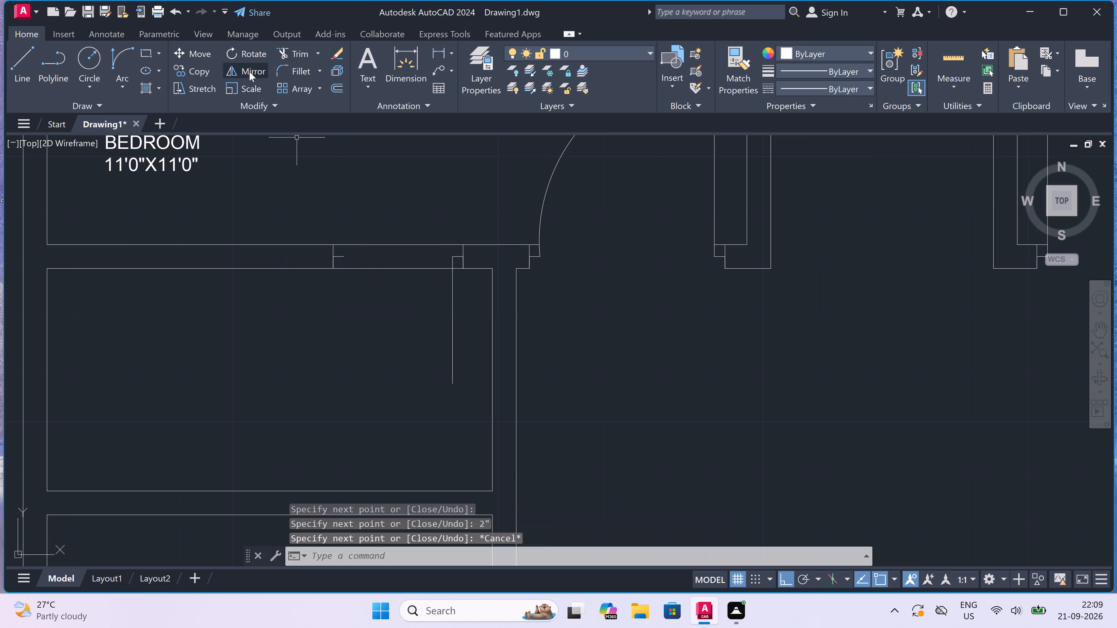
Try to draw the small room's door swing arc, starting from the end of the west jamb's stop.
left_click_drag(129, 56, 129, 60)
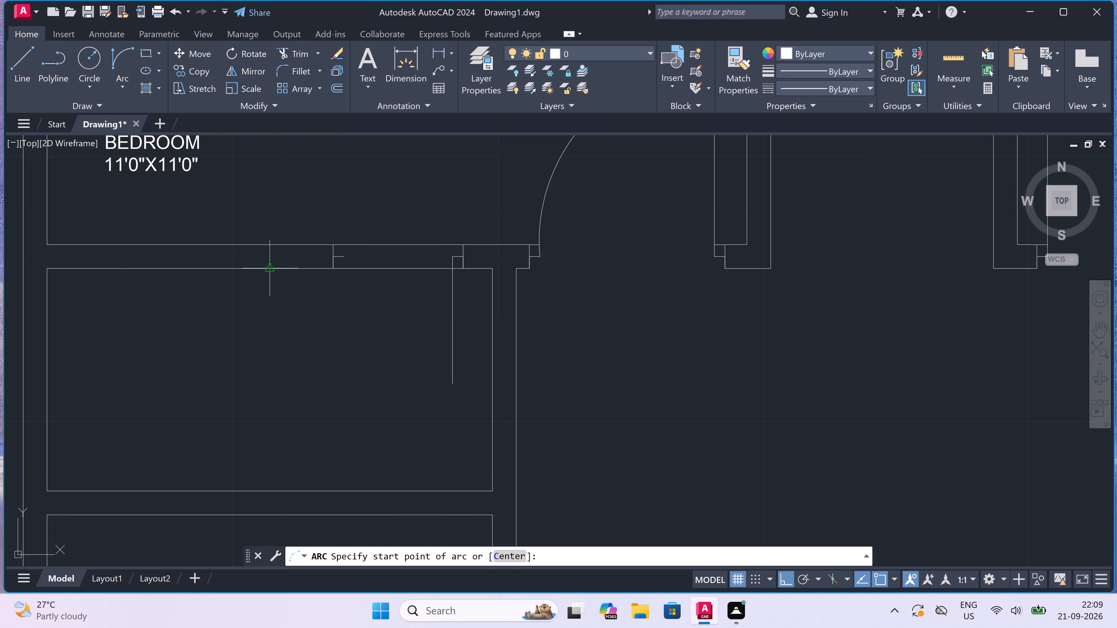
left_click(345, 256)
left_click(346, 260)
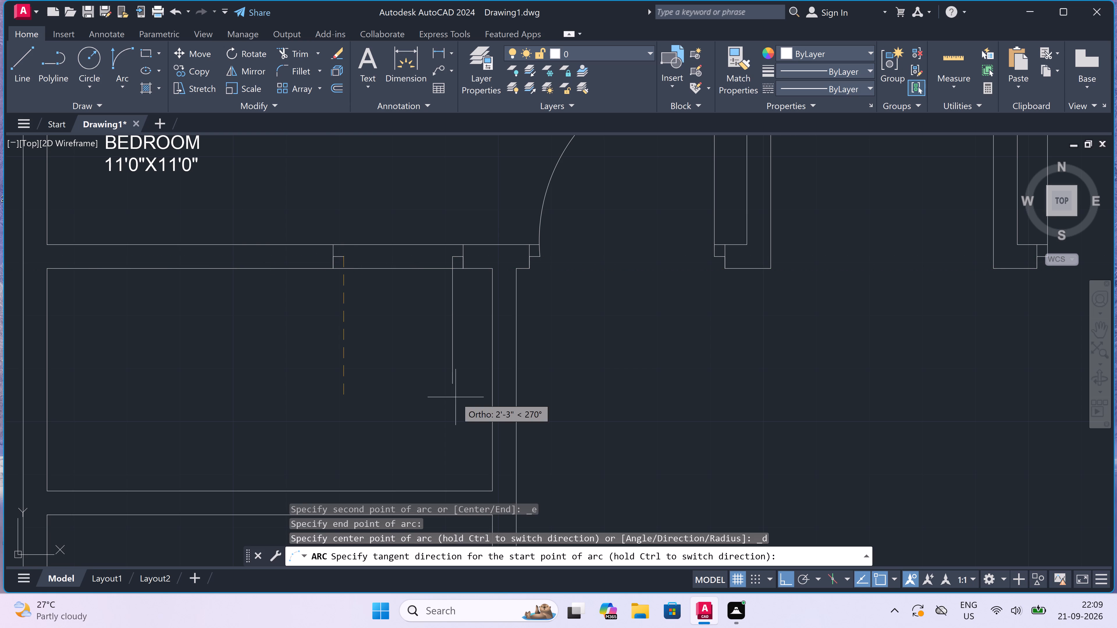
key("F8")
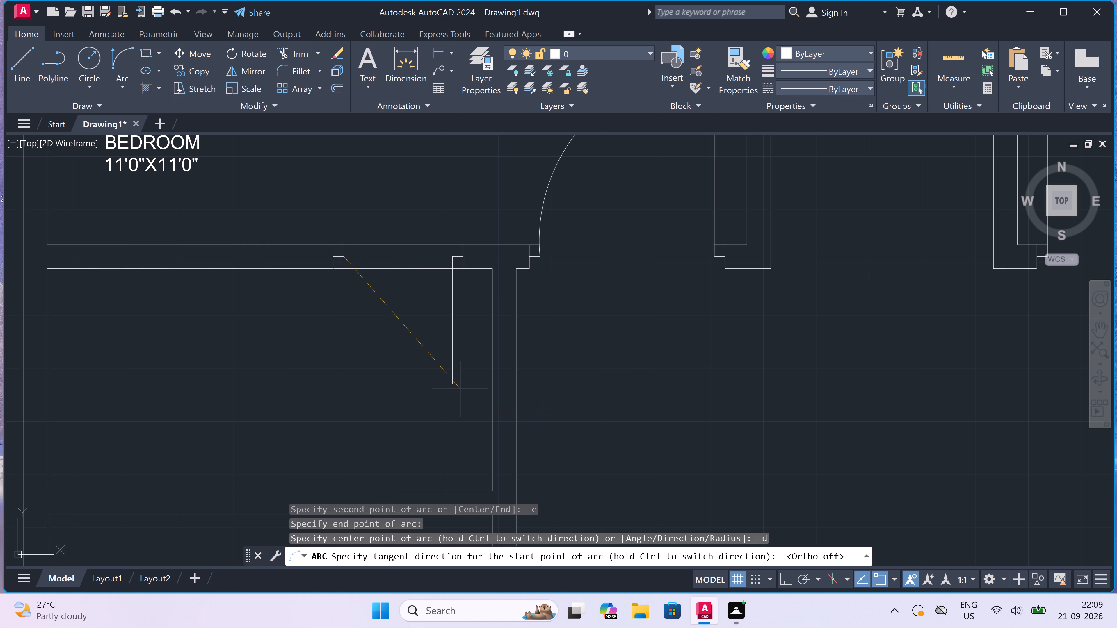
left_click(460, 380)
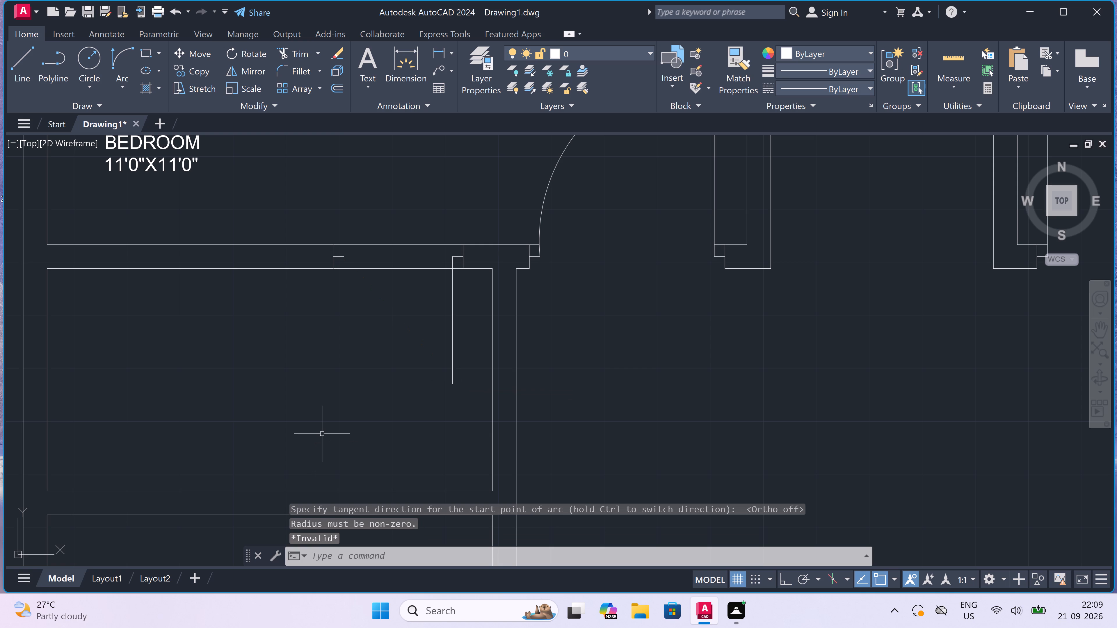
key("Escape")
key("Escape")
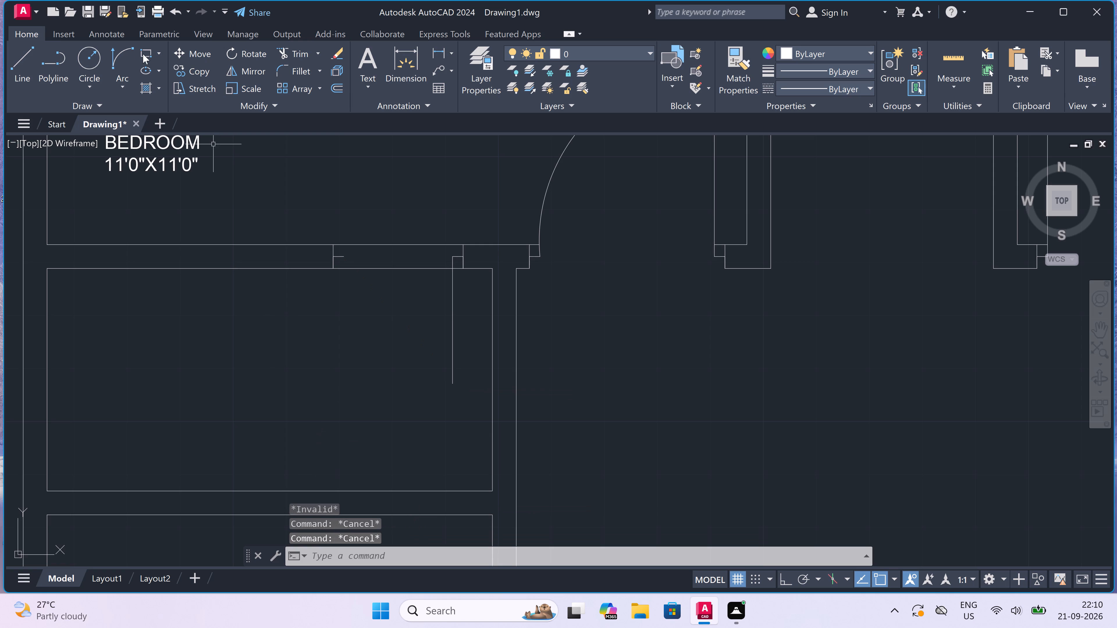
Draw the door swing arc from the west jamb's stop to the free end of the 2' leaf, bulging southwest.
left_click(132, 51)
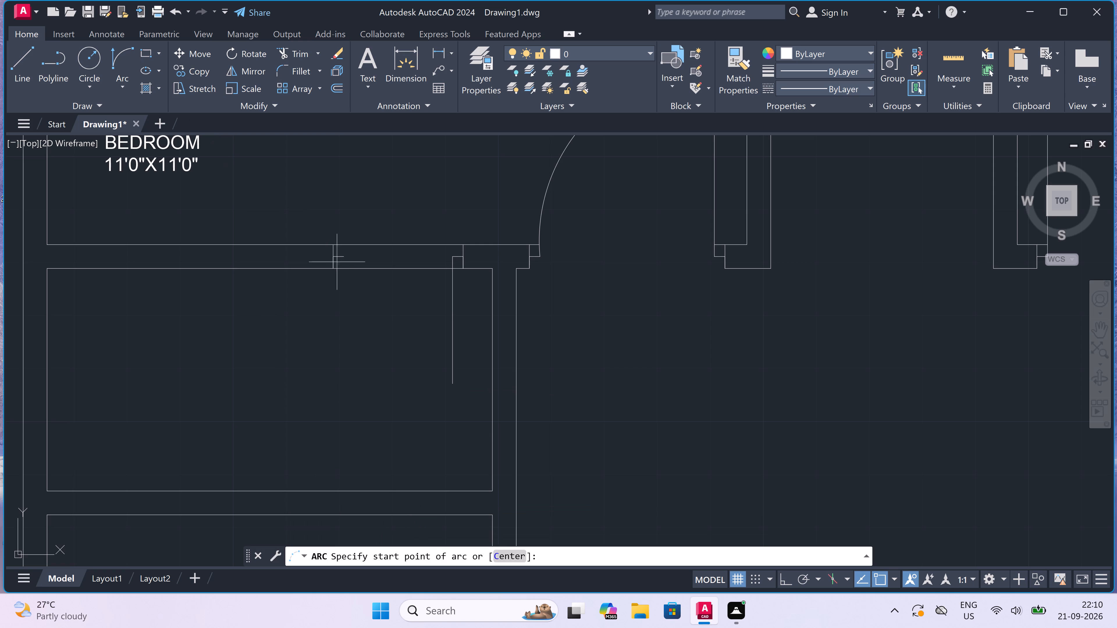
left_click_drag(342, 255, 344, 280)
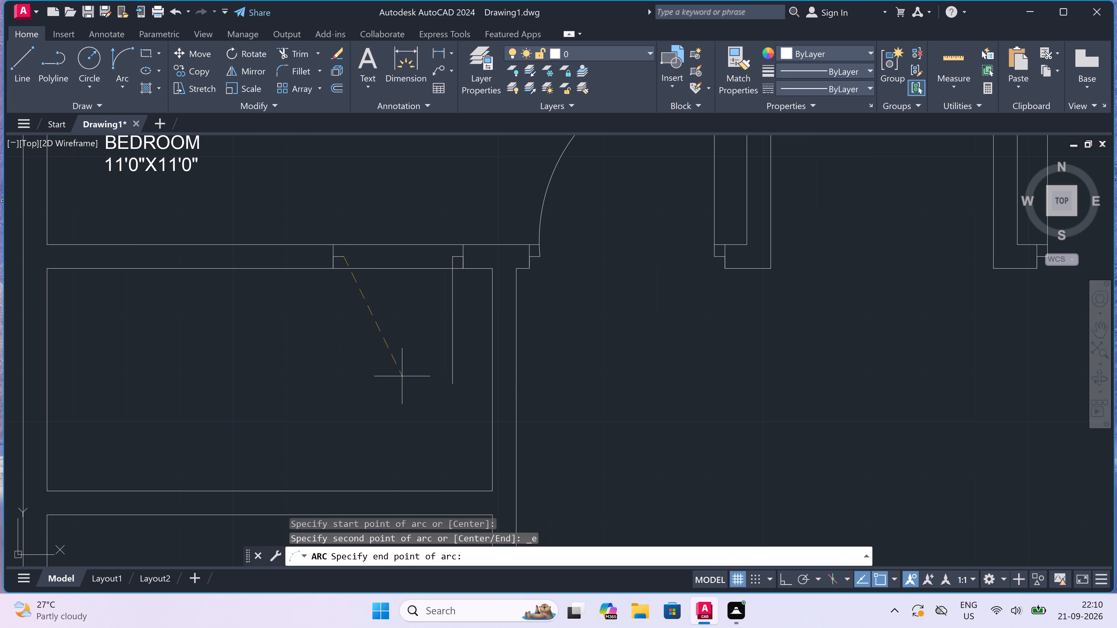
left_click_drag(450, 385, 446, 388)
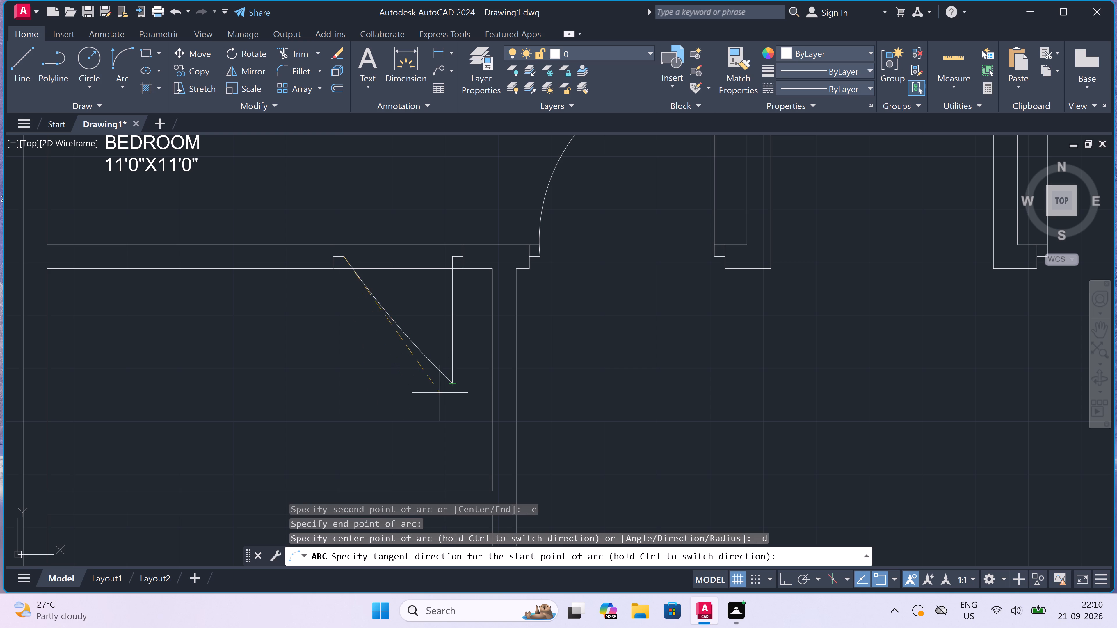
left_click(329, 425)
Draw the north jamb of a door in the east wall of the room south of the 2'-door room, with a 2" stop and a 3' leaf pointing west.
scroll(344, 387, "down", 6)
scroll(338, 405, "up", 1)
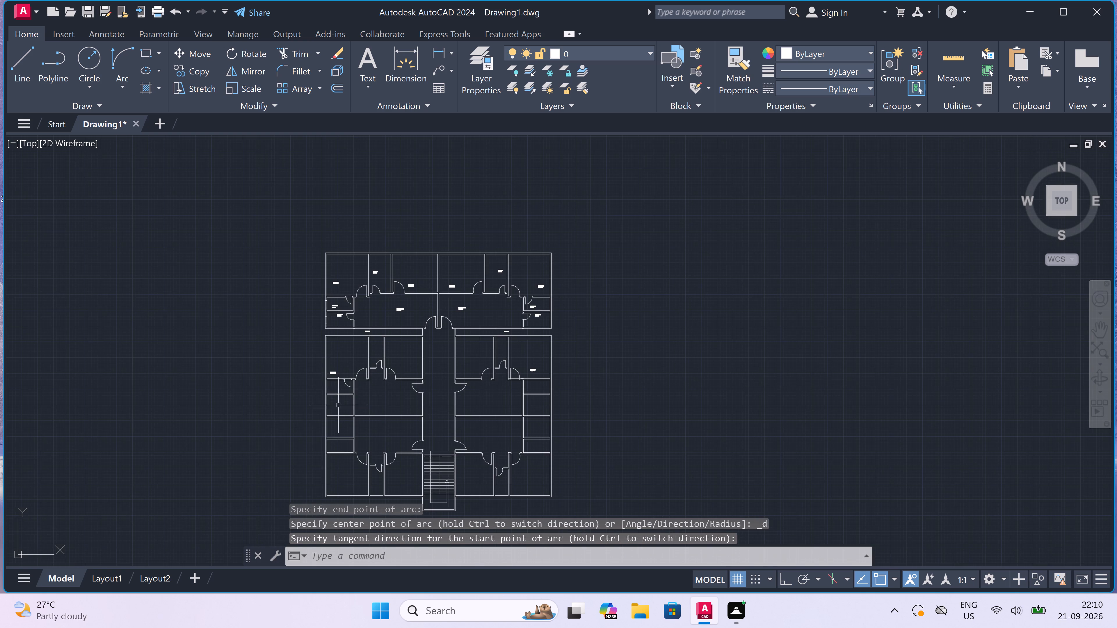
scroll(338, 405, "up", 2)
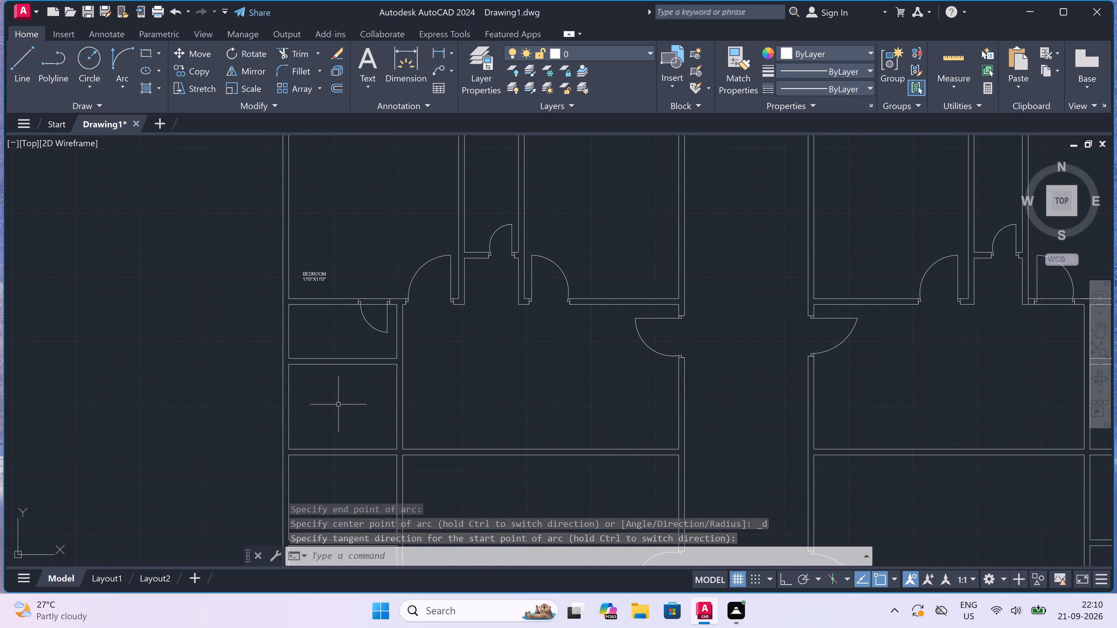
type("L")
key("space")
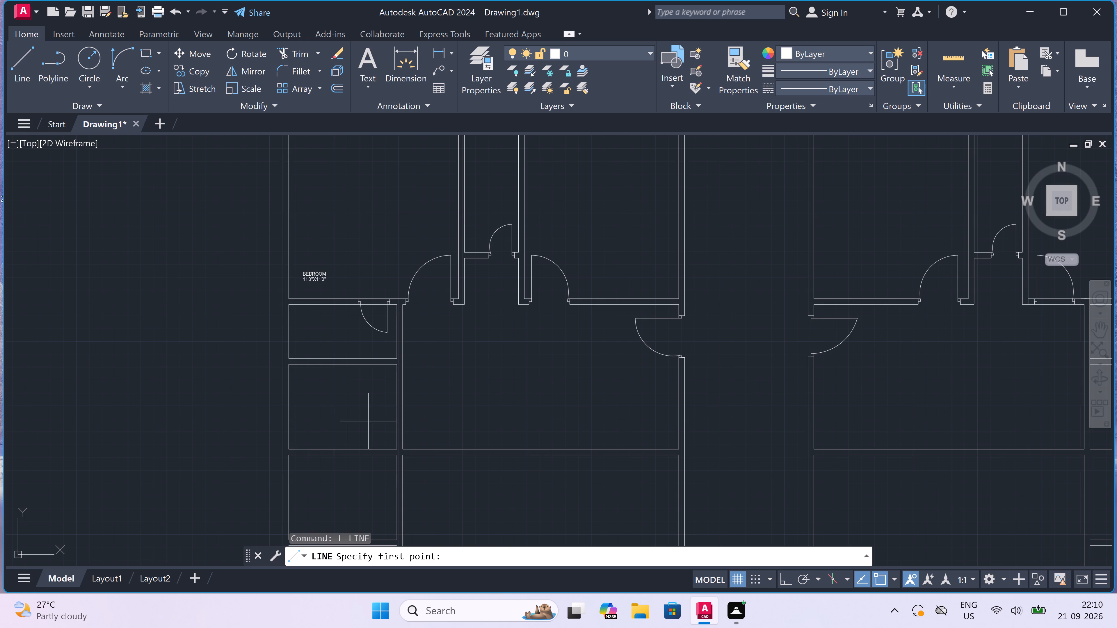
scroll(390, 365, "up", 3)
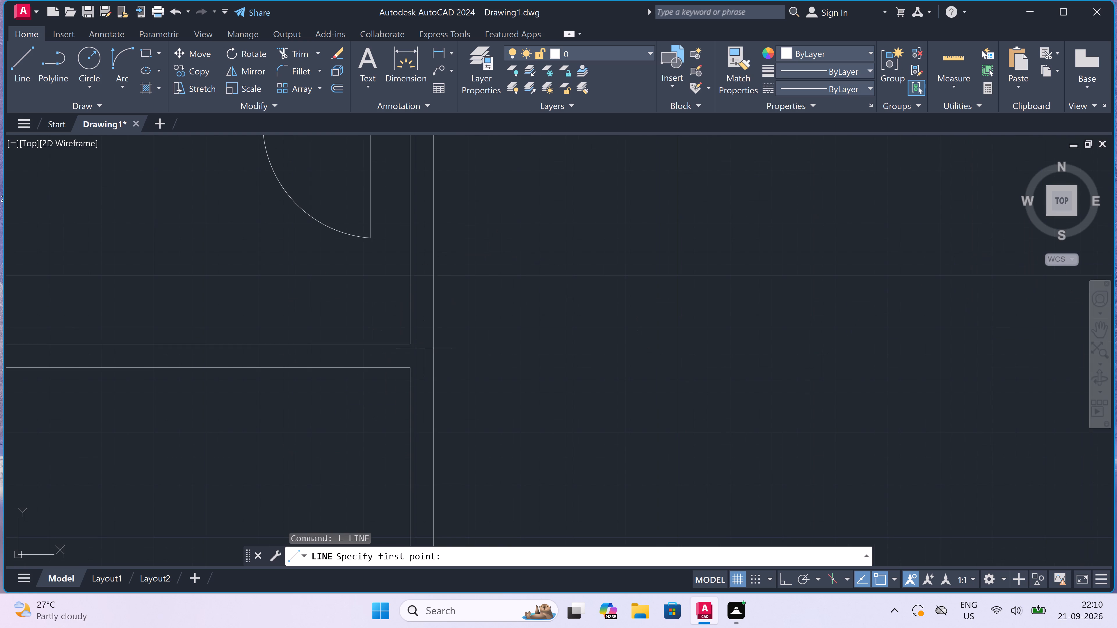
scroll(412, 407, "down", 1)
left_click(412, 407)
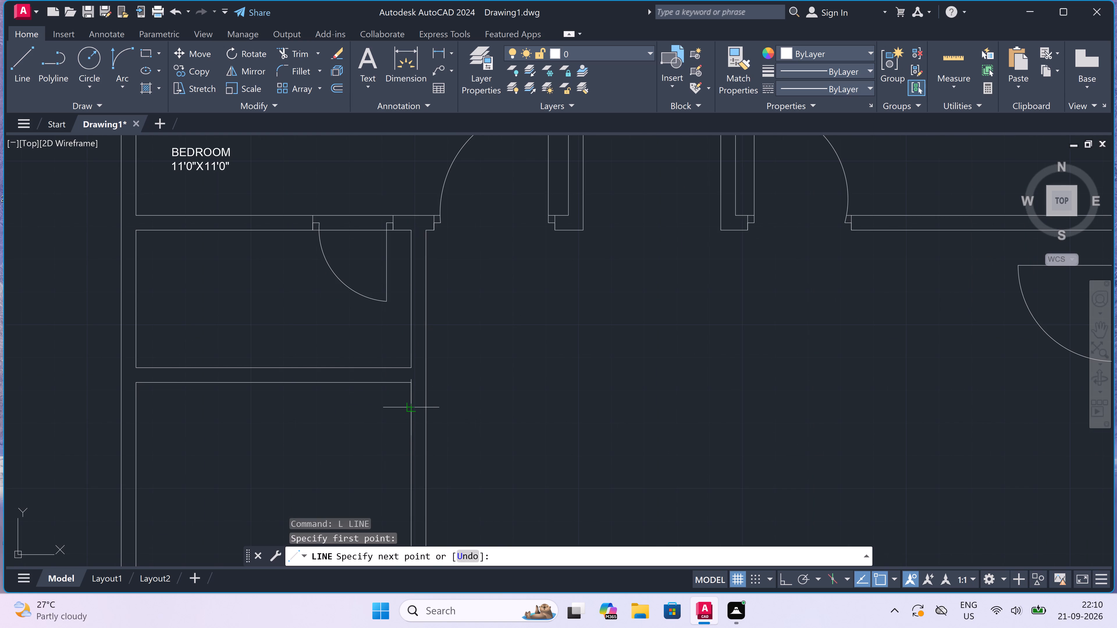
left_click(429, 405)
scroll(419, 411, "down", 1)
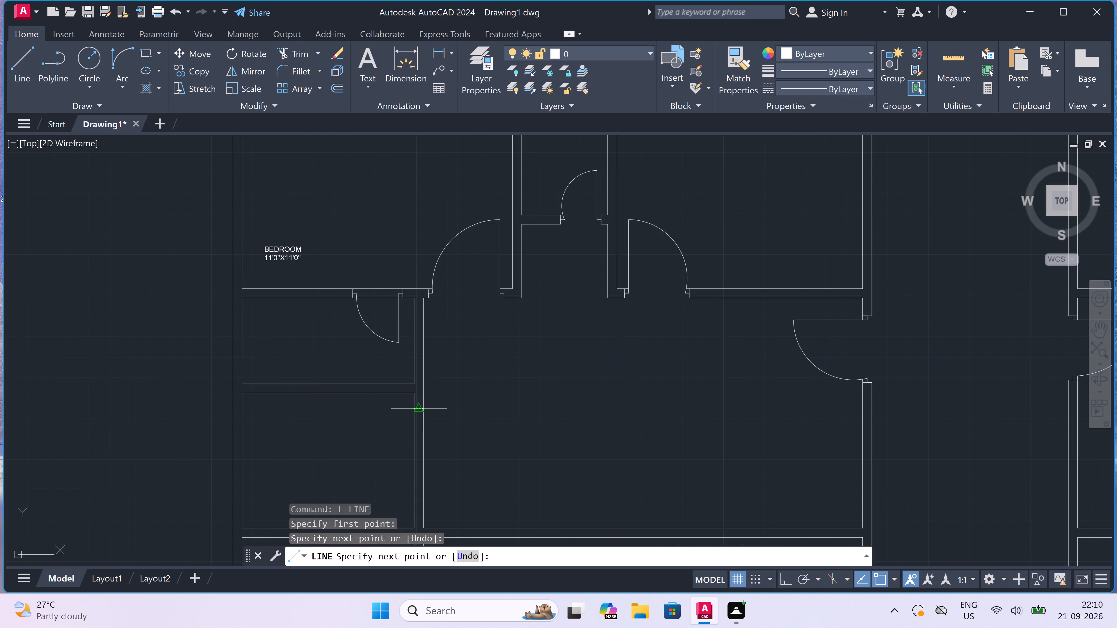
scroll(416, 415, "up", 3)
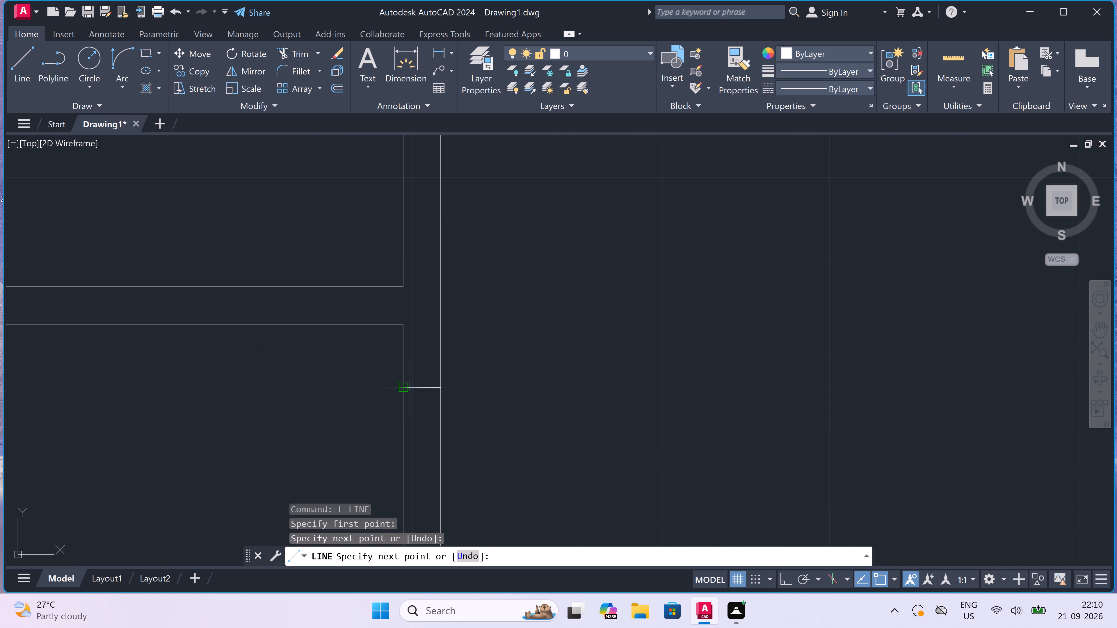
key("F8")
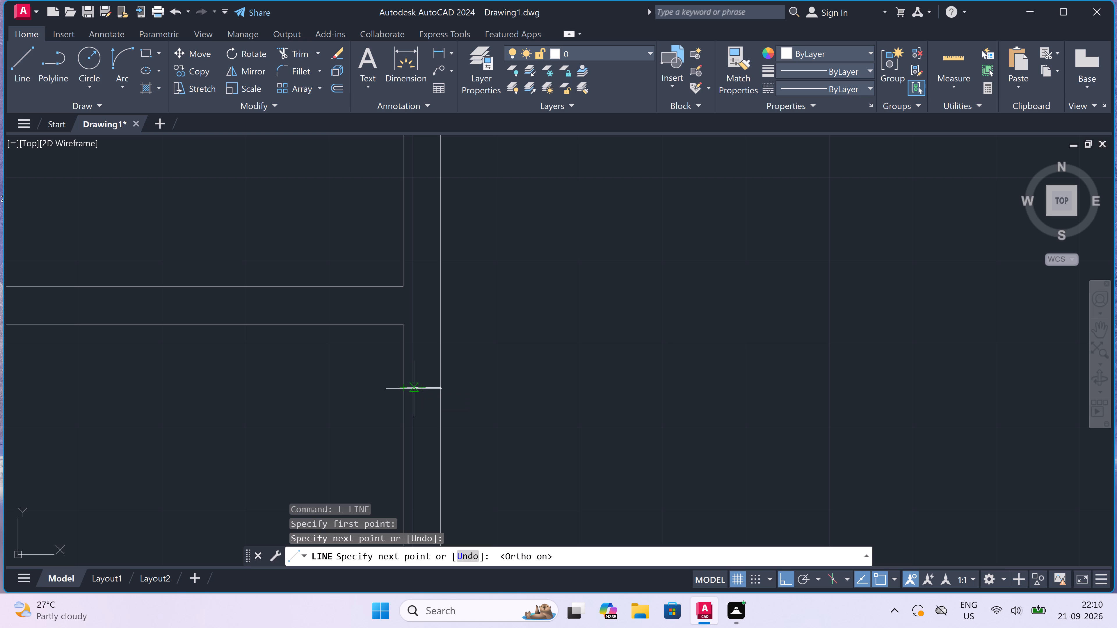
left_click(425, 389)
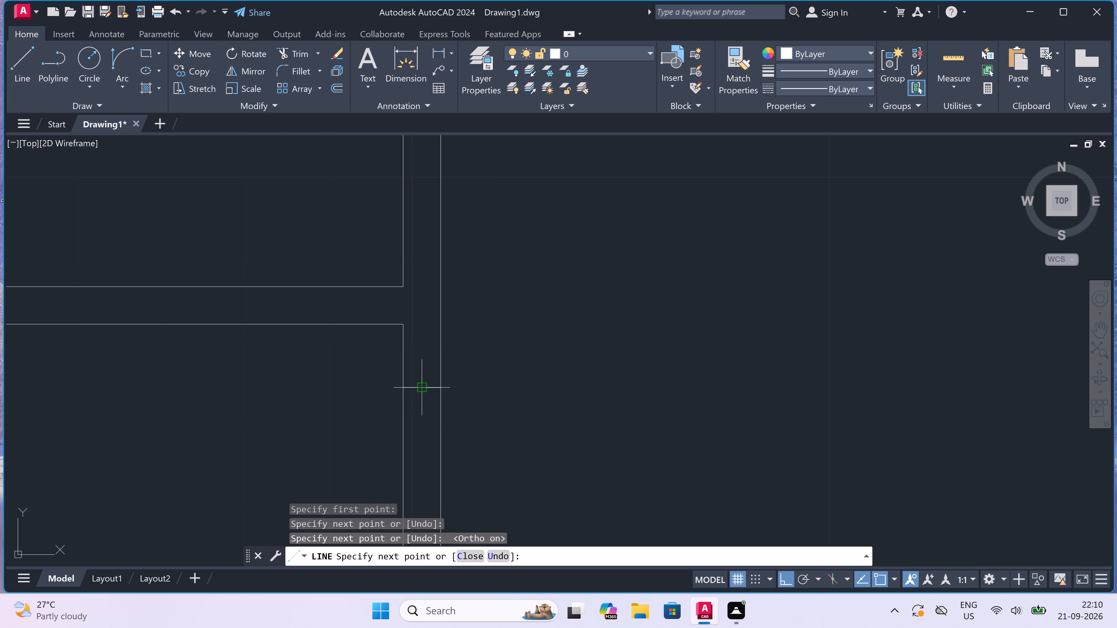
scroll(425, 389, "down", 2)
scroll(411, 424, "up", 4)
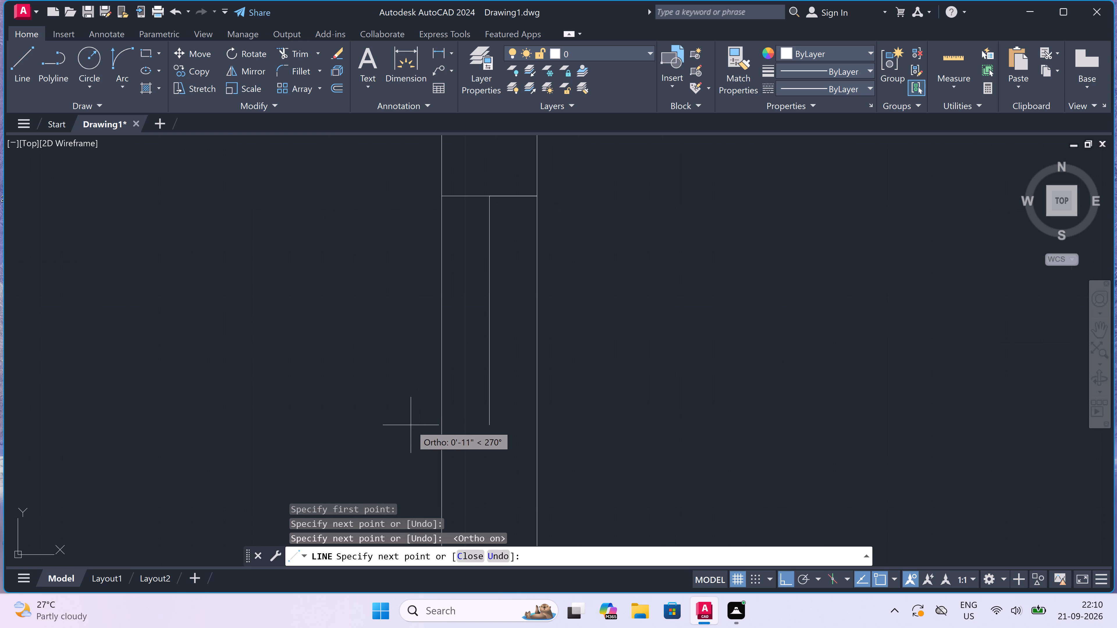
key("2")
type("\"")
key("space")
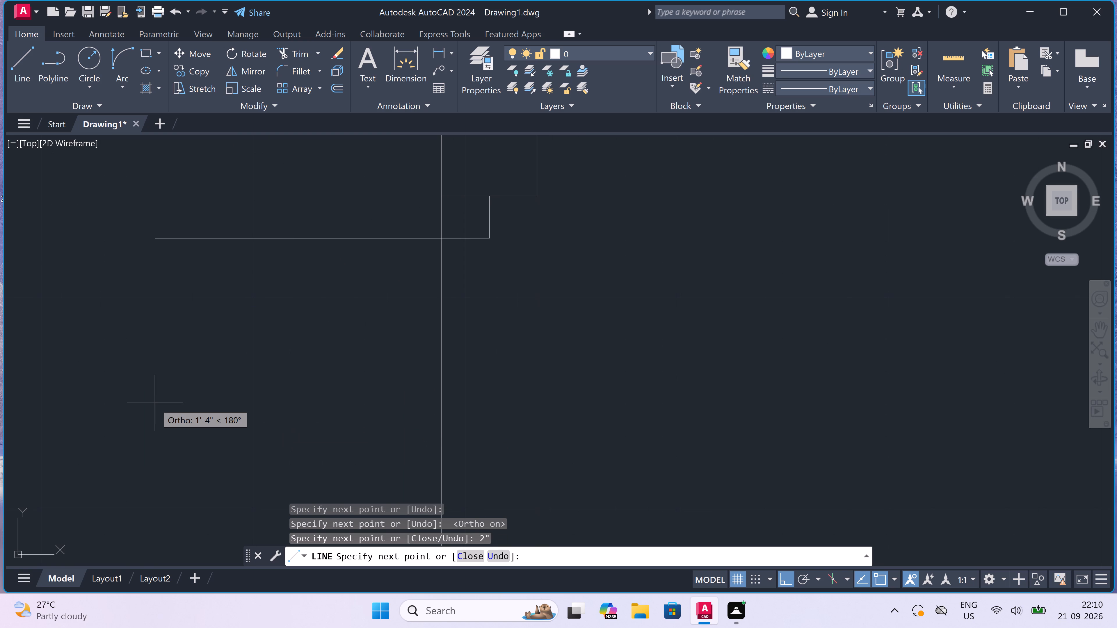
type("3'")
key("space")
key("Escape")
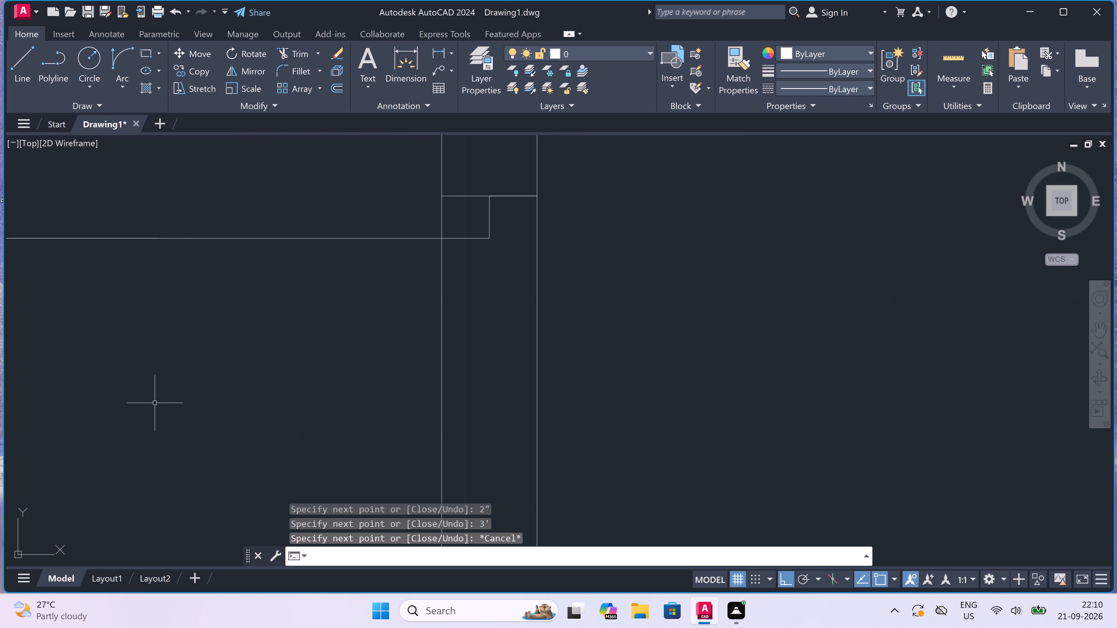
Draw the door's south jamb across the same east wall, with a 2" stop pointing north from its midpoint.
scroll(517, 319, "down", 5)
scroll(517, 375, "up", 1)
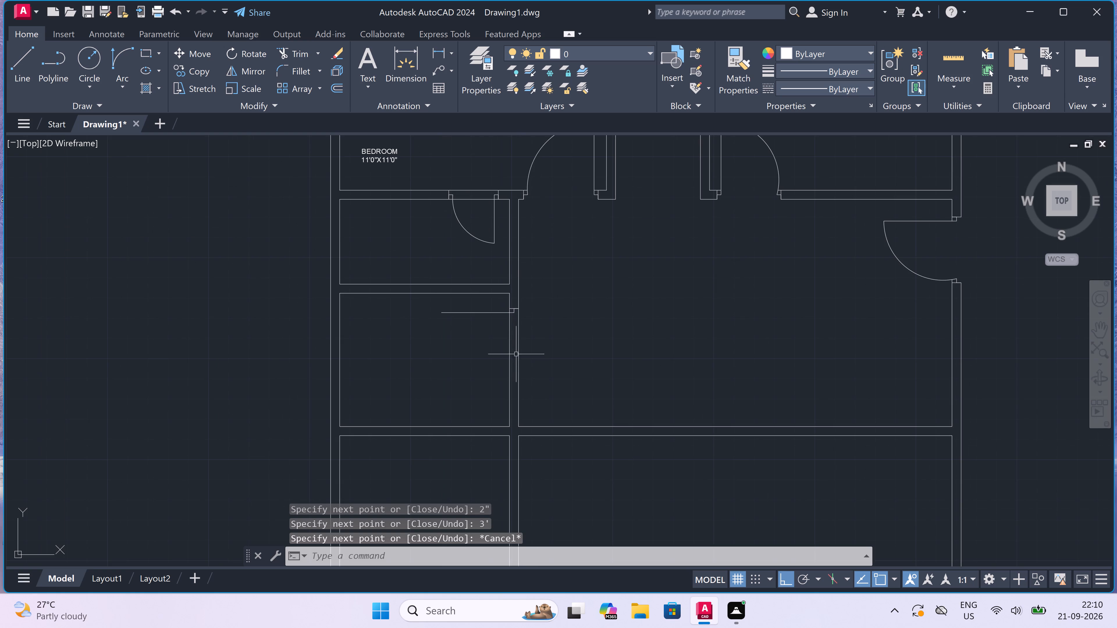
scroll(517, 375, "up", 1)
key("space")
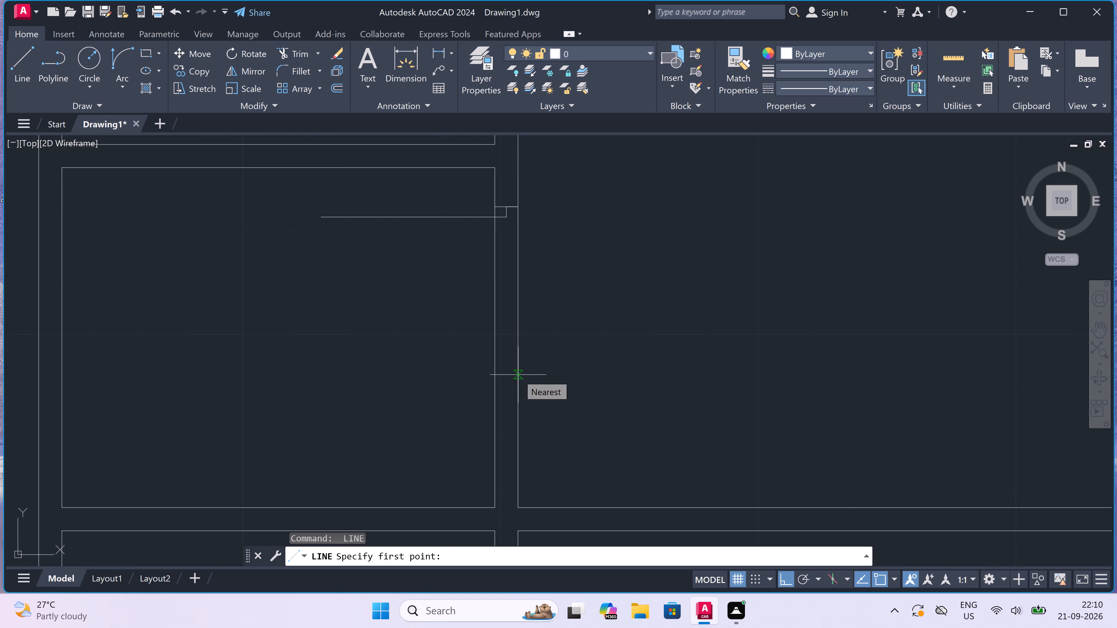
left_click(517, 353)
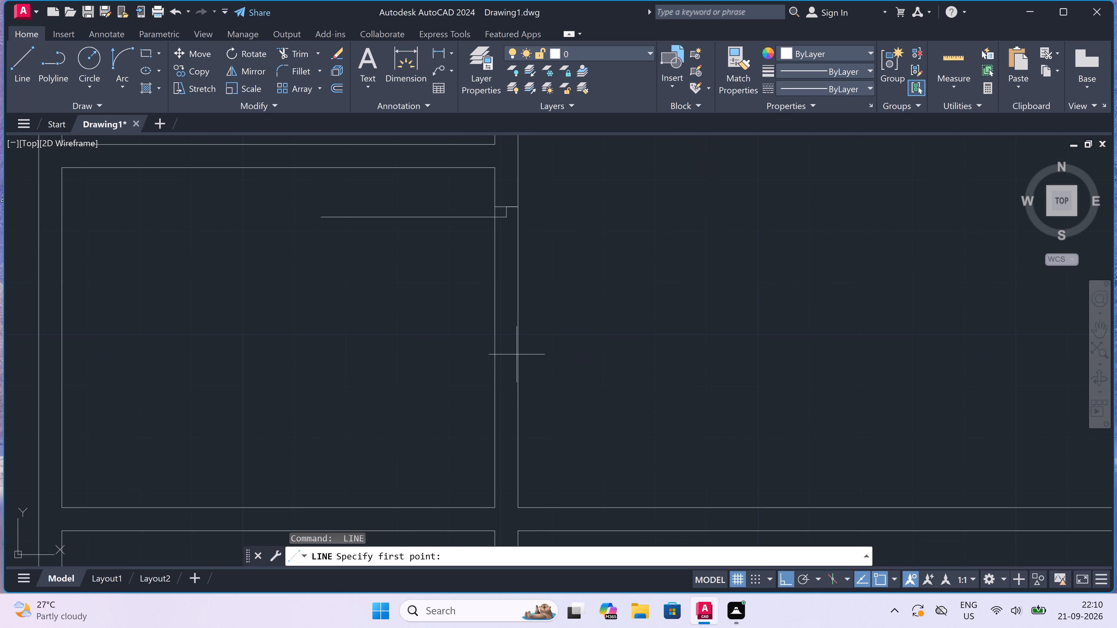
left_click(492, 356)
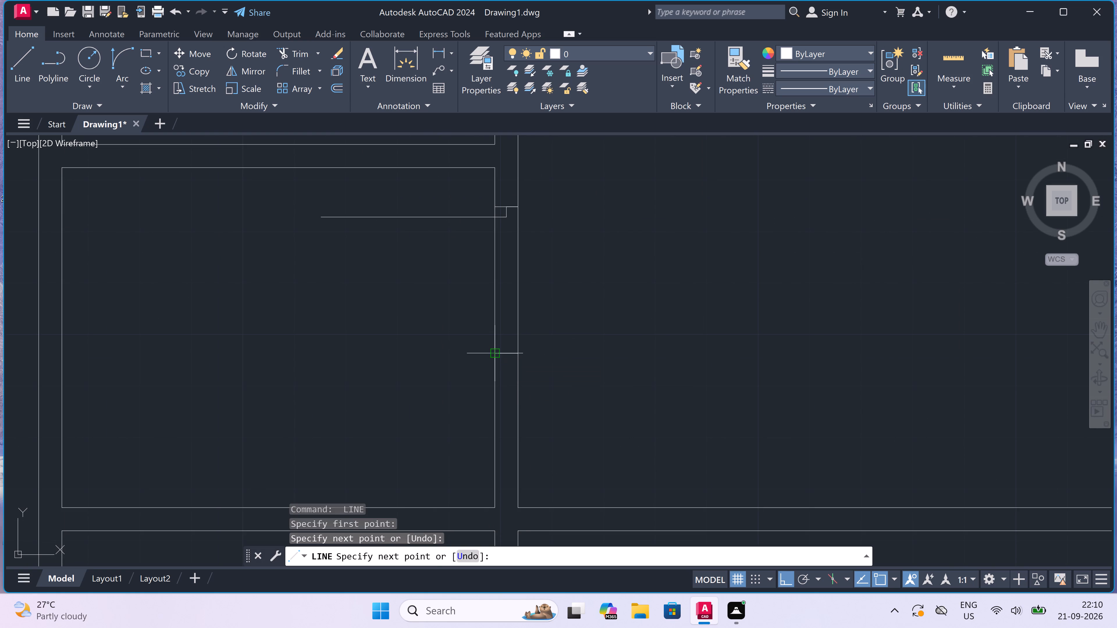
left_click(508, 355)
key("2")
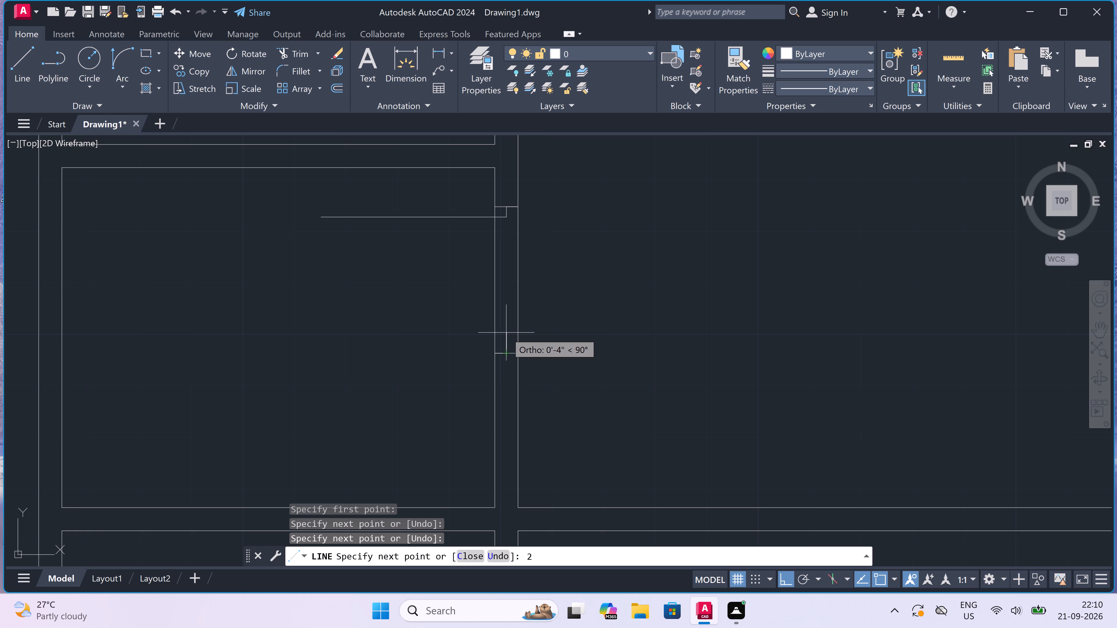
type("\"")
key("space")
key("Escape")
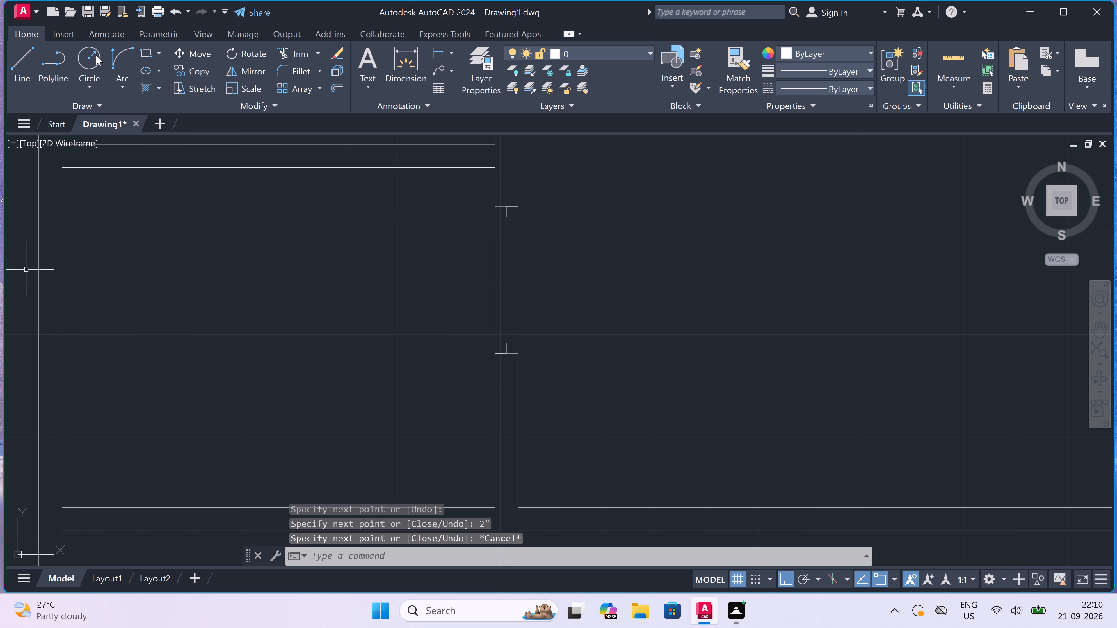
Draw the door swing arc from the free end of the 3' leaf to the south jamb's stop, bulging southwest.
left_click(111, 55)
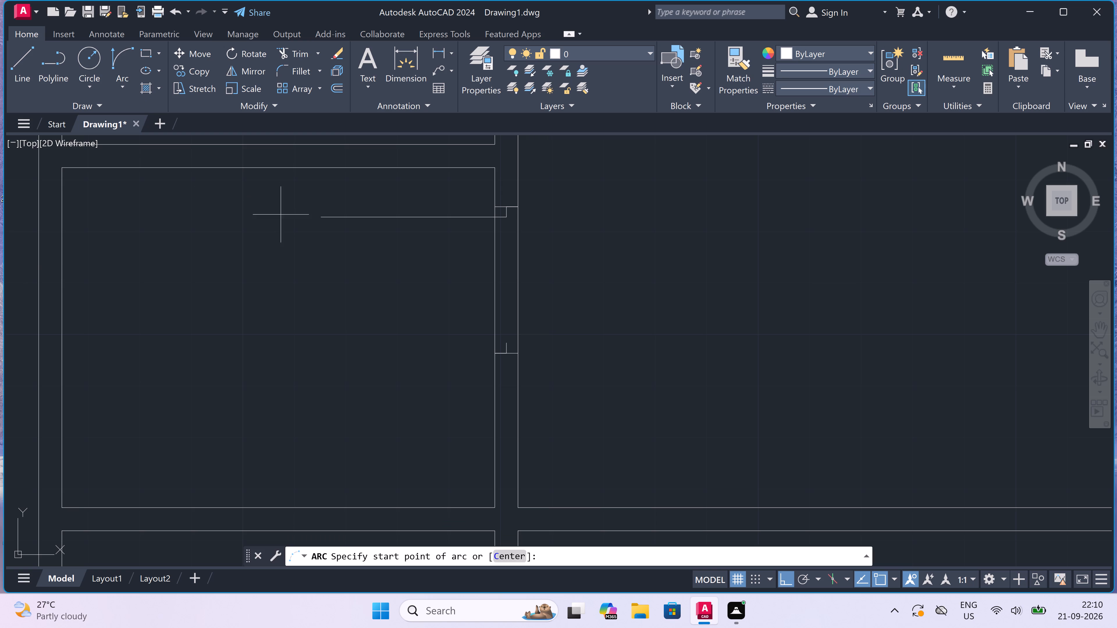
left_click(320, 213)
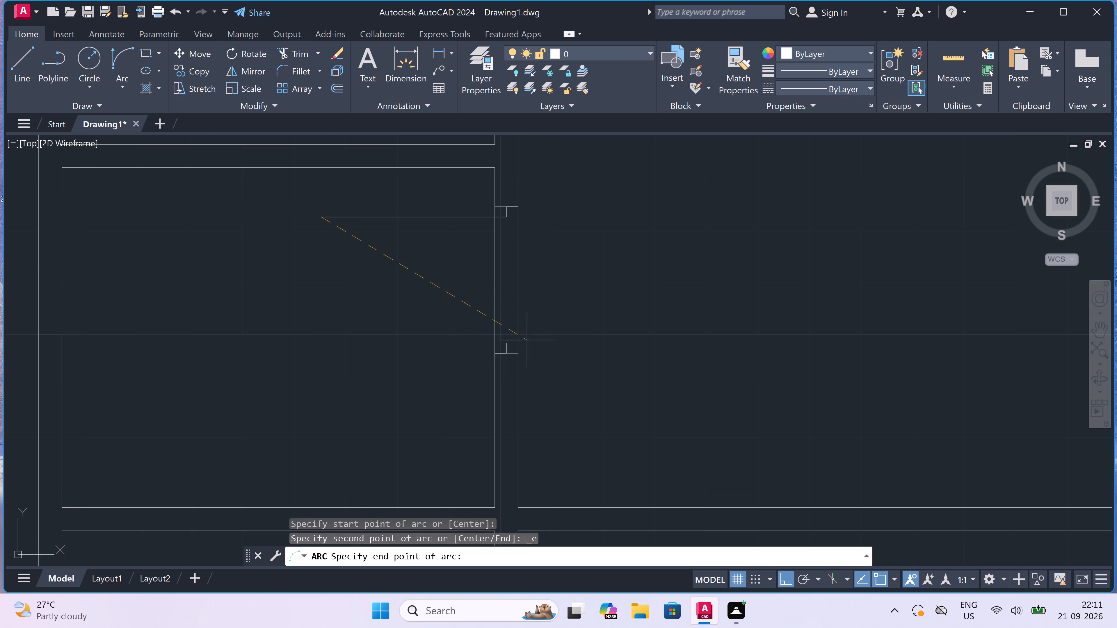
left_click_drag(510, 342, 503, 347)
left_click(372, 386)
Draw a south door jamb in the east wall of the next room south, with a 2" stop pointing north and a 3' leaf pointing west.
scroll(377, 373, "down", 6)
scroll(376, 406, "up", 4)
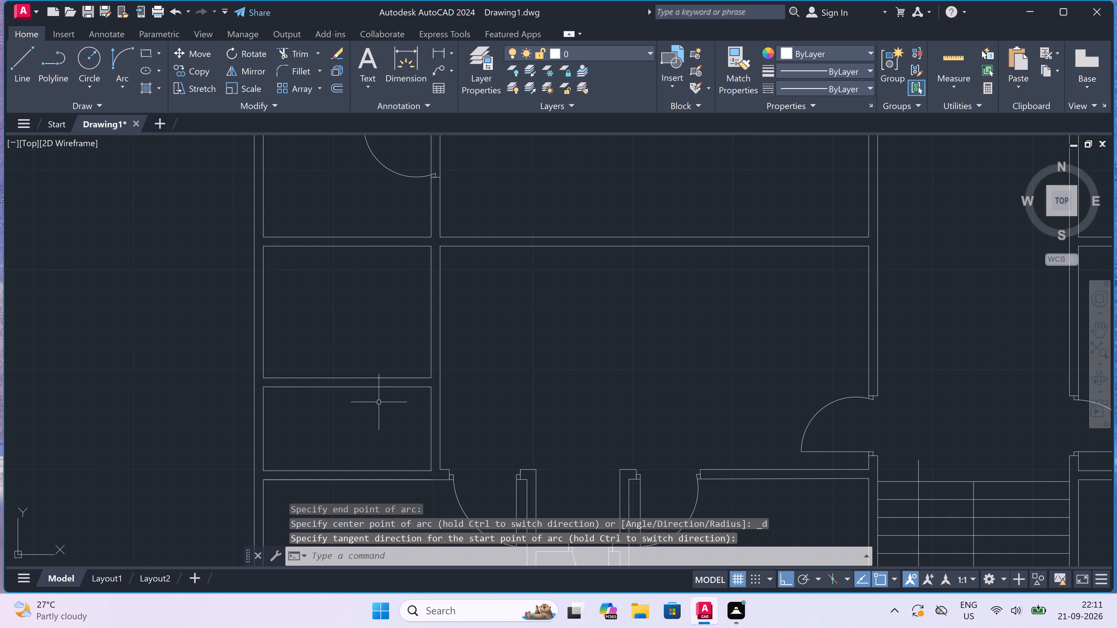
scroll(382, 397, "down", 1)
scroll(389, 387, "up", 2)
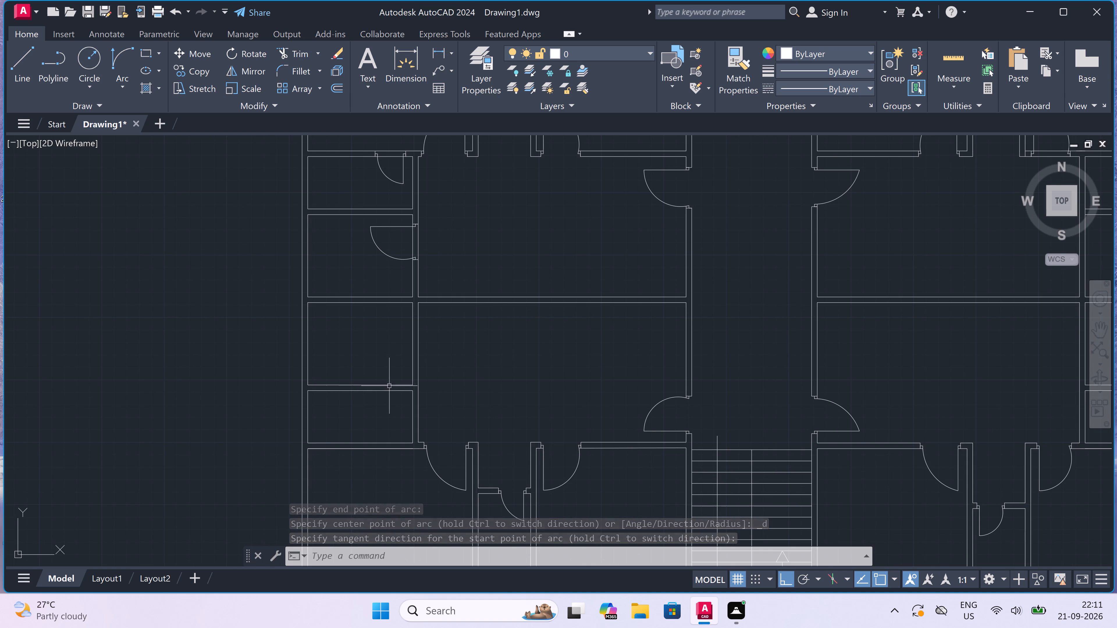
type("L")
key("space")
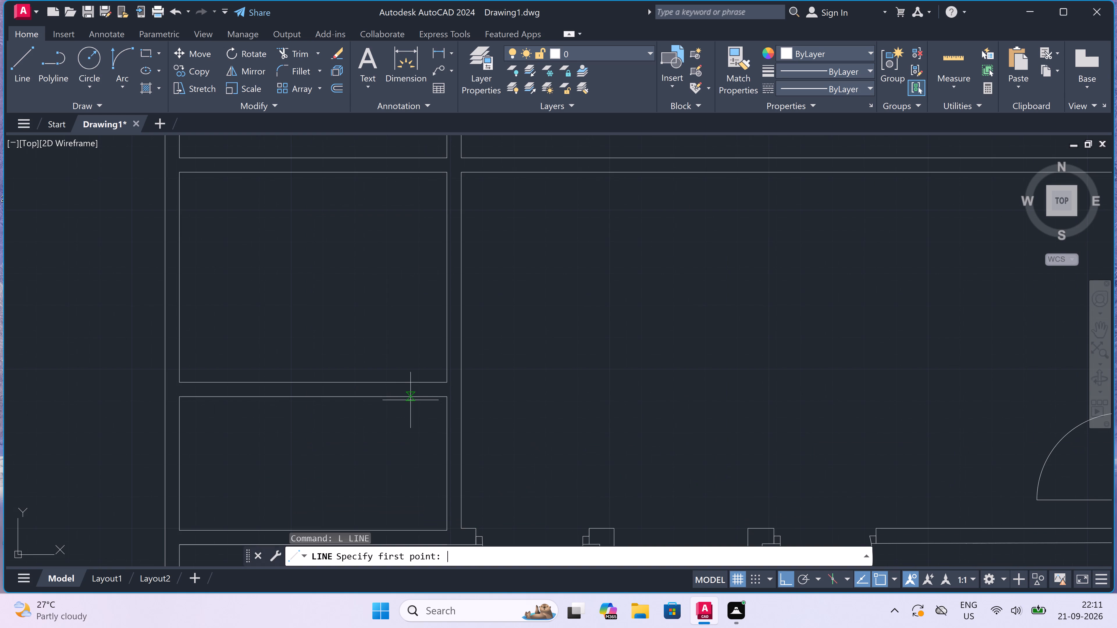
left_click(442, 361)
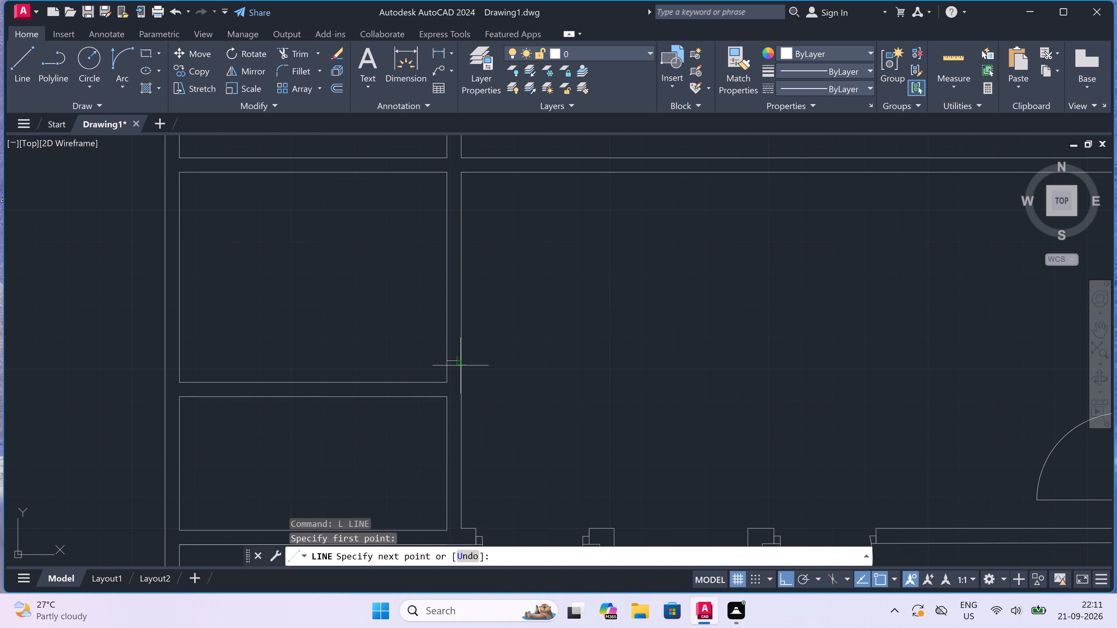
left_click(460, 365)
left_click(453, 363)
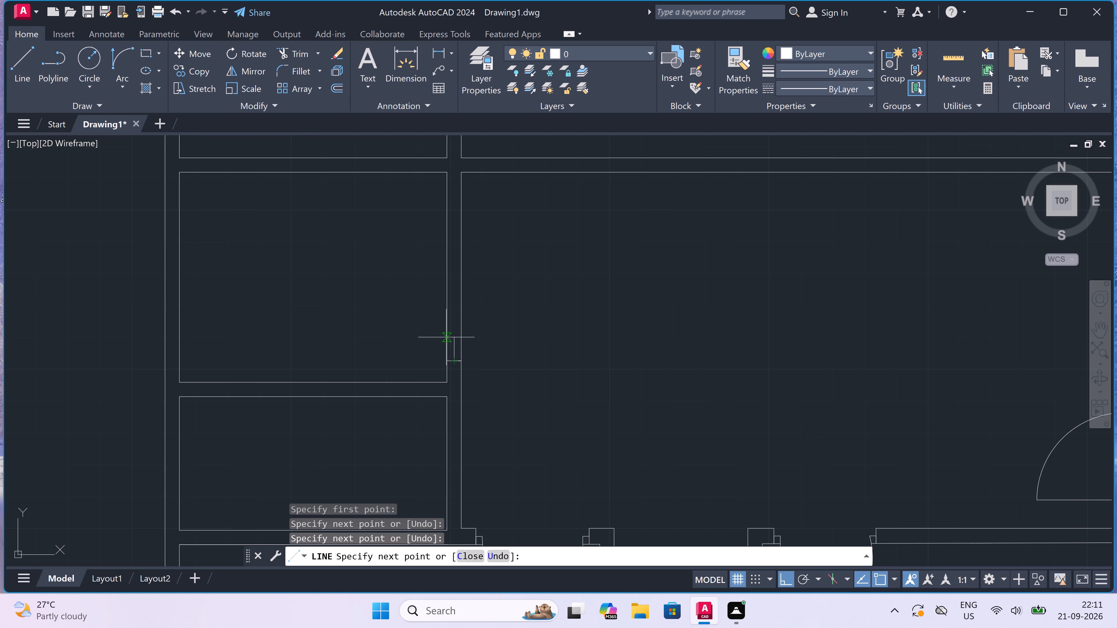
type("2\"")
key("space")
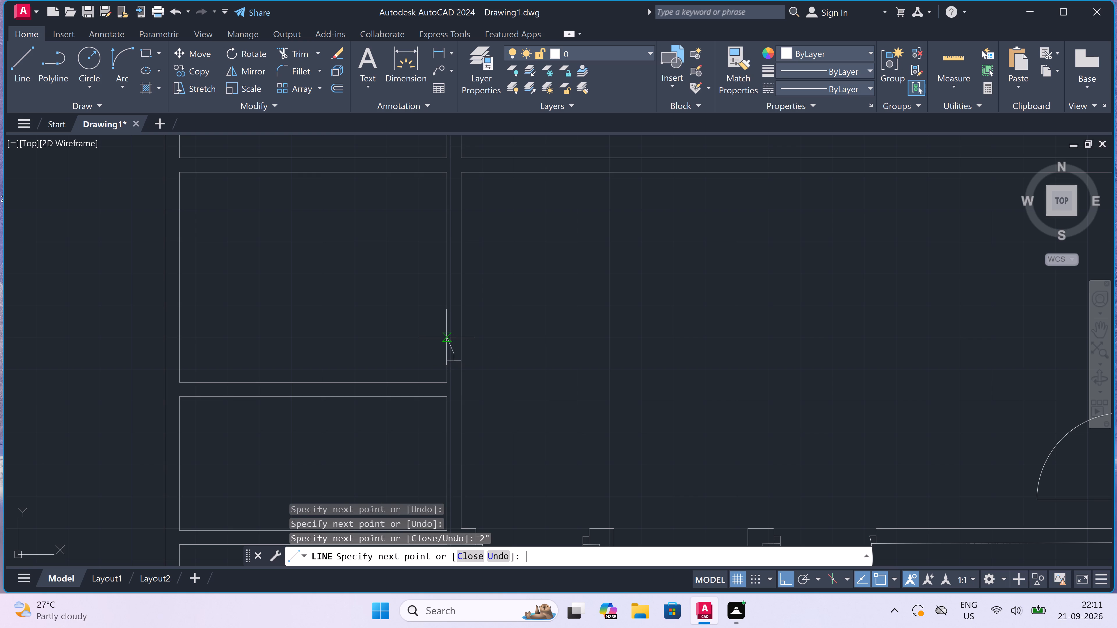
type("3'")
key("space")
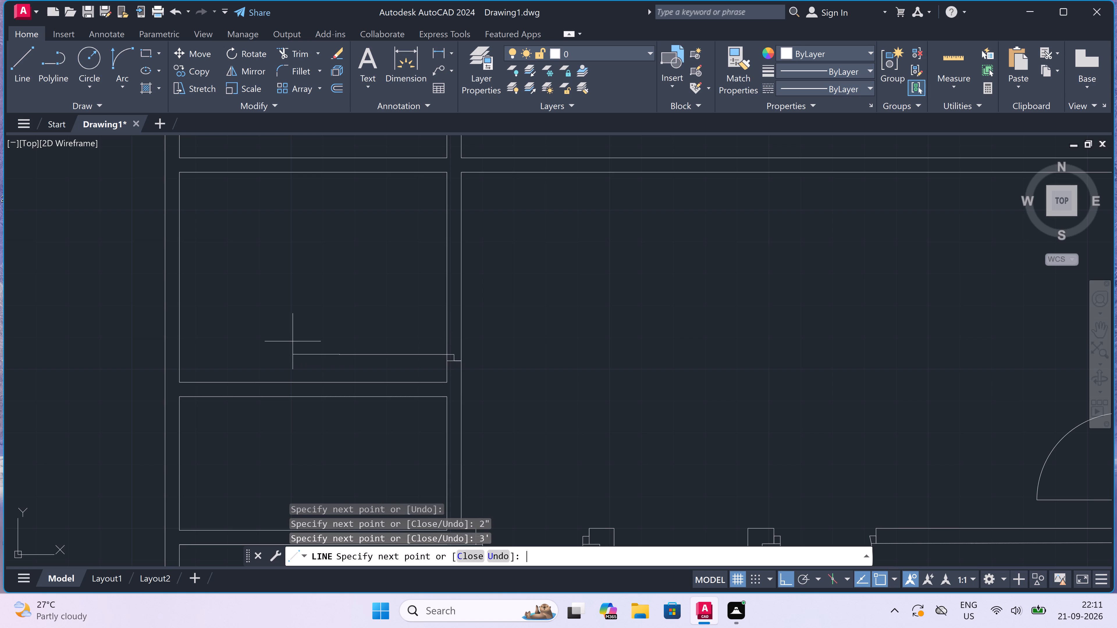
key("Escape")
Draw this door's north jamb across the same east wall, with a 2" stop pointing south from its midpoint.
key("space")
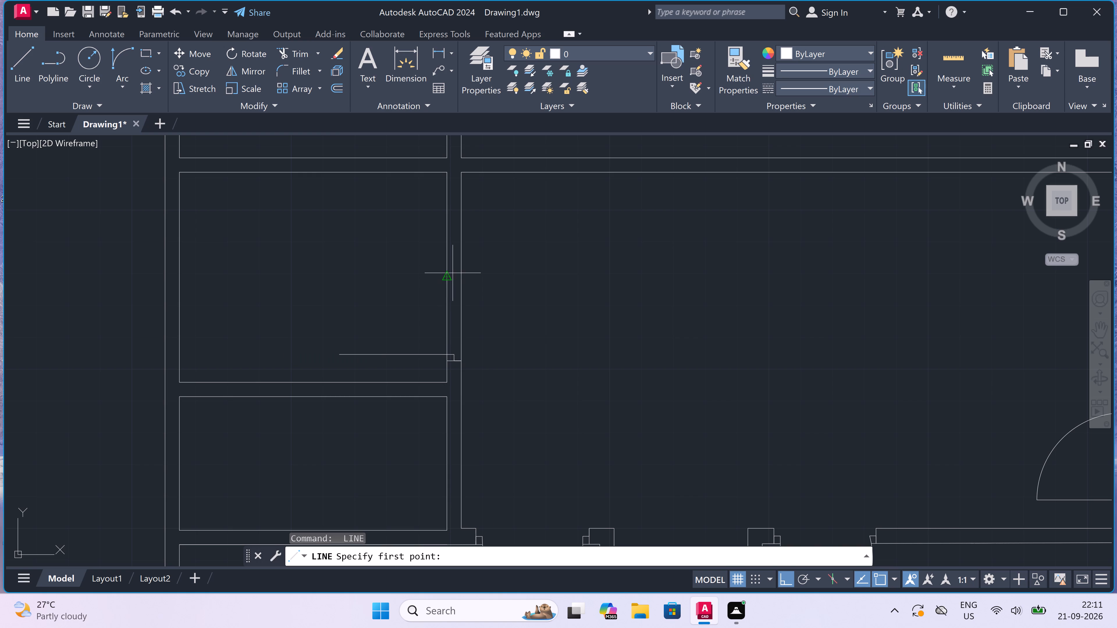
left_click(459, 269)
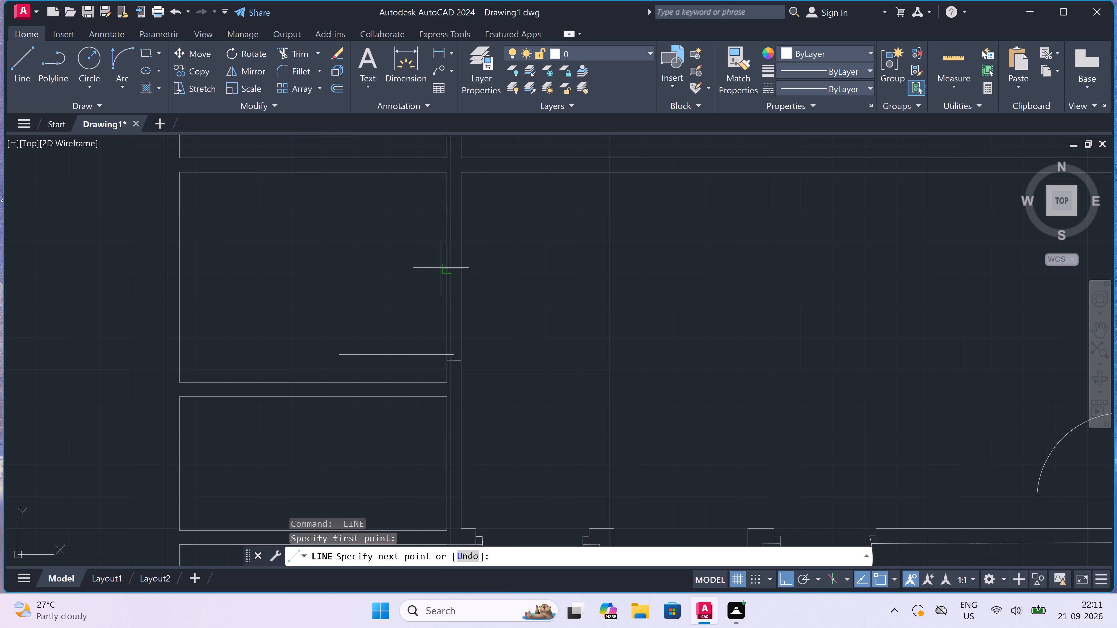
left_click(442, 268)
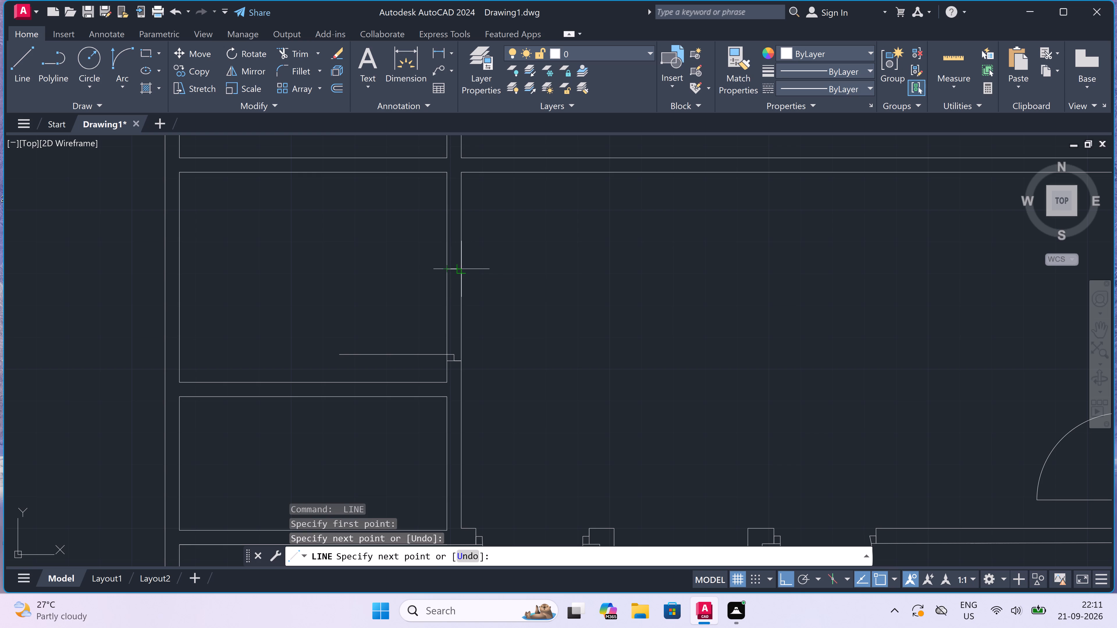
left_click_drag(451, 270, 453, 281)
type("2\"")
key("space")
key("Escape")
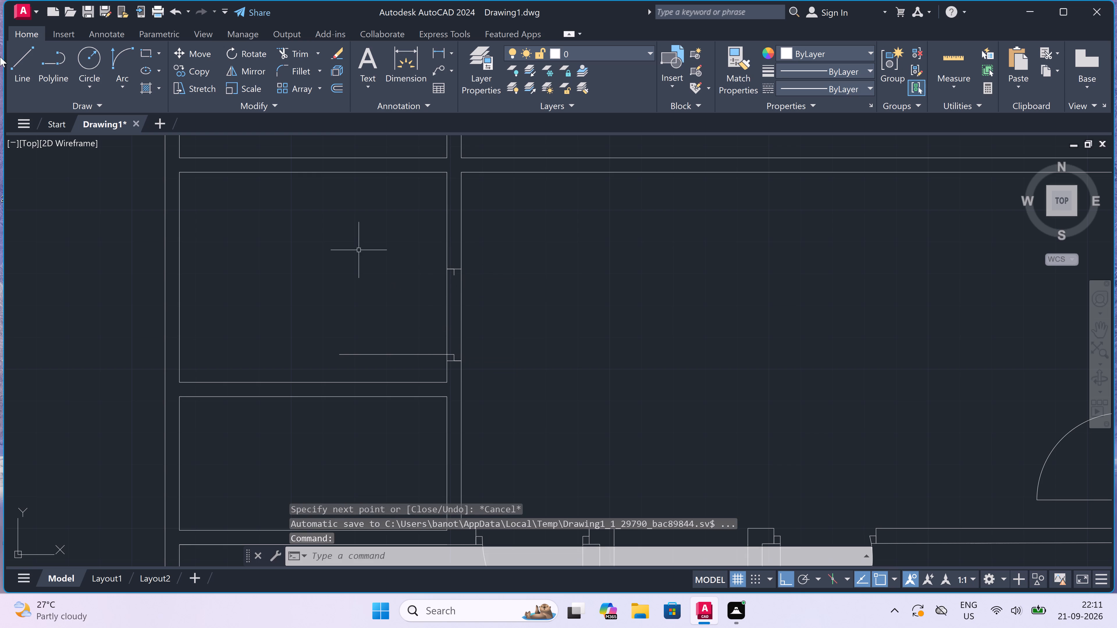
Draw the door swing arc from the free end of the 3' leaf to the north jamb's stop, bulging northwest.
left_click(119, 57)
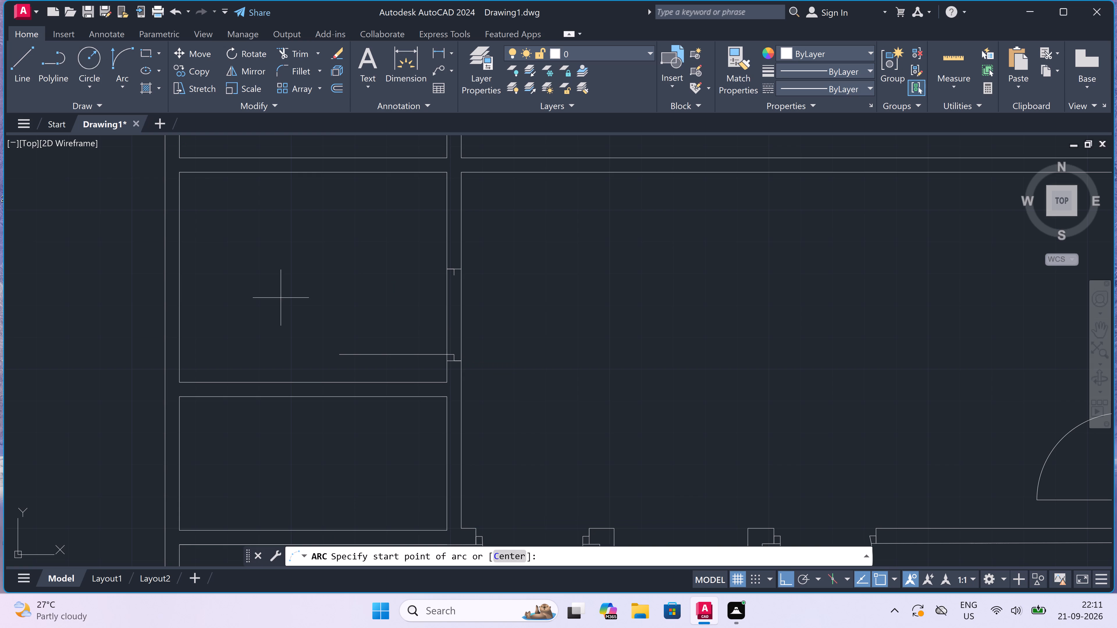
scroll(305, 307, "up", 1)
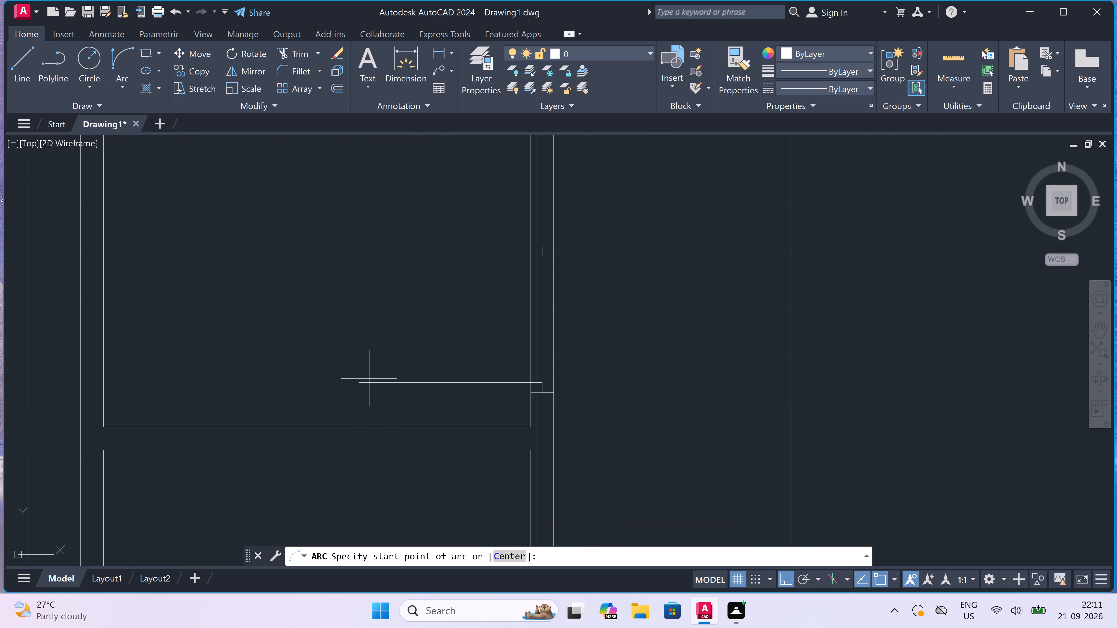
left_click(360, 385)
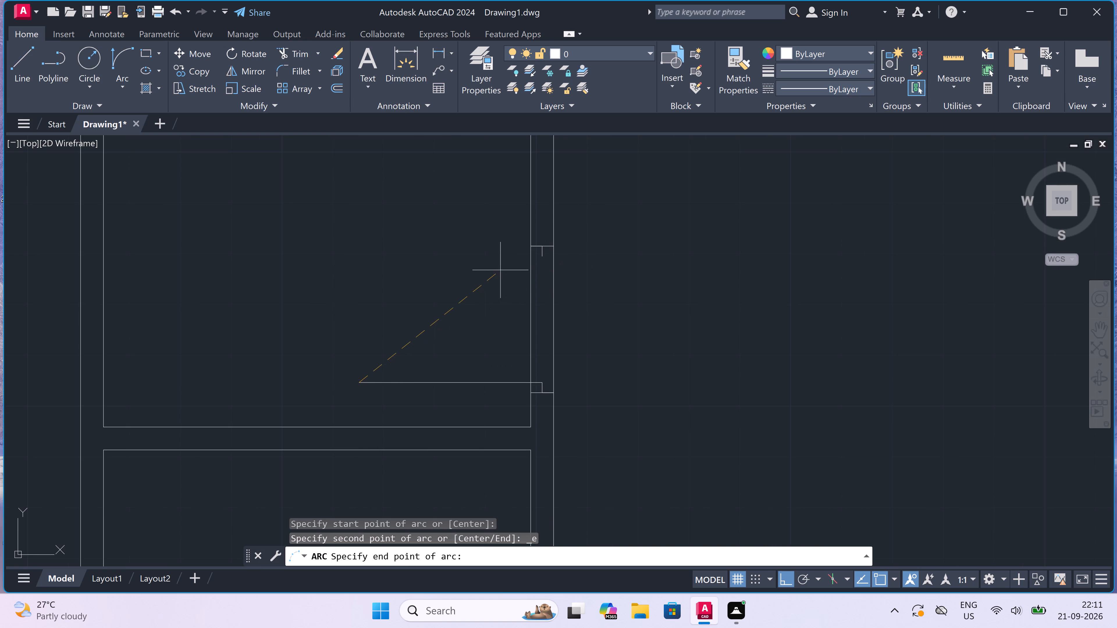
left_click(538, 255)
left_click(342, 224)
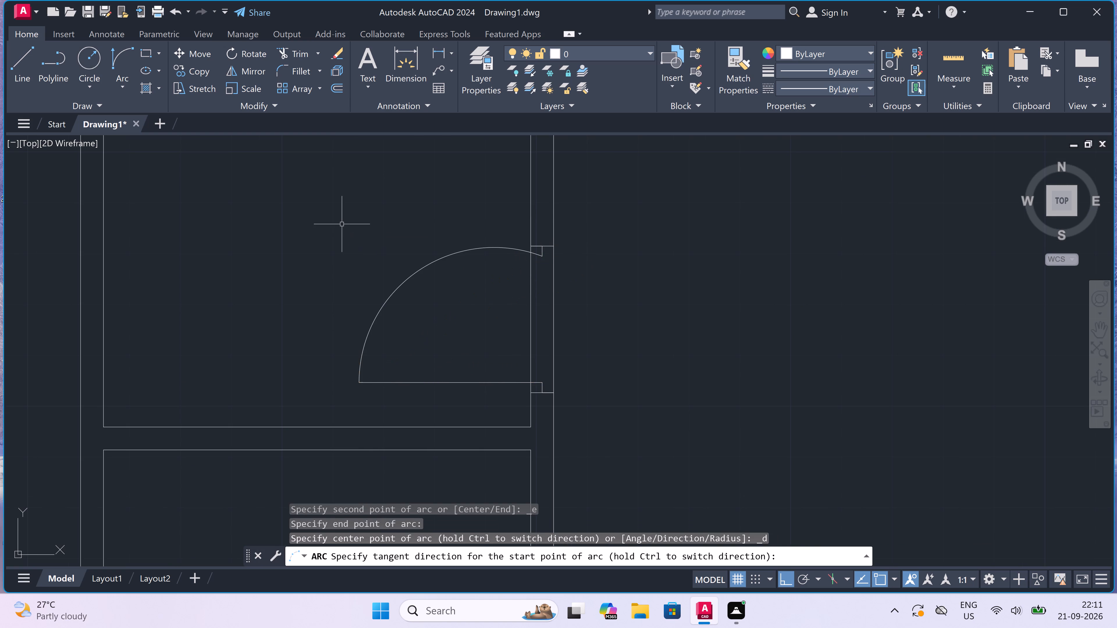
Draw an east door jamb in the south wall of the west wing's southernmost small room, with a 2" stop pointing west and a 2' leaf pointing north.
scroll(343, 224, "down", 4)
scroll(369, 278, "down", 2)
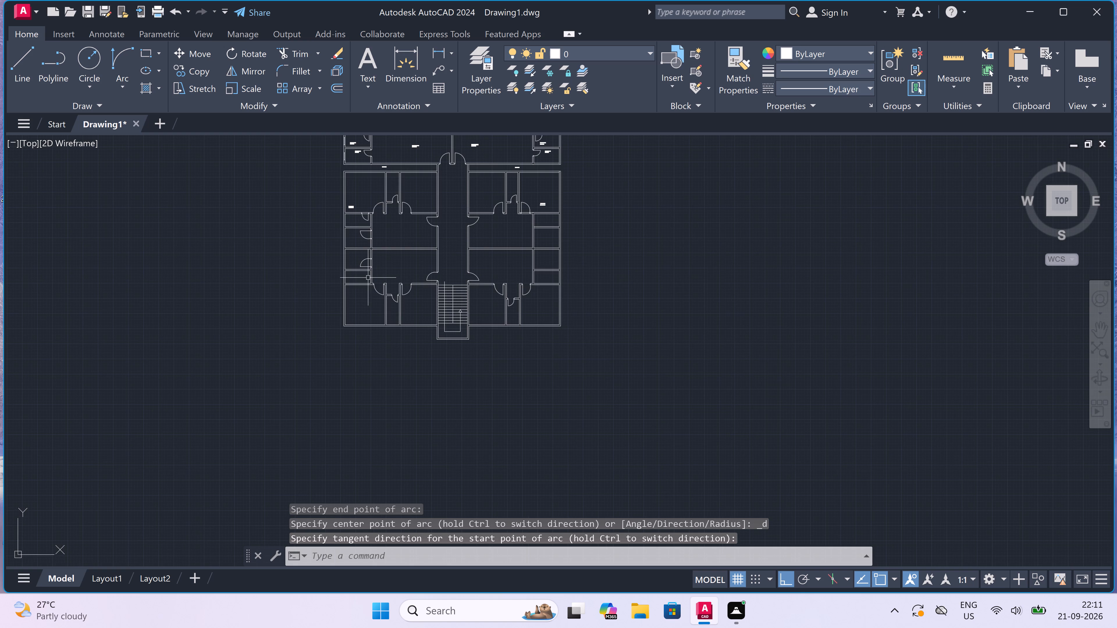
scroll(364, 273, "up", 4)
scroll(360, 276, "down", 2)
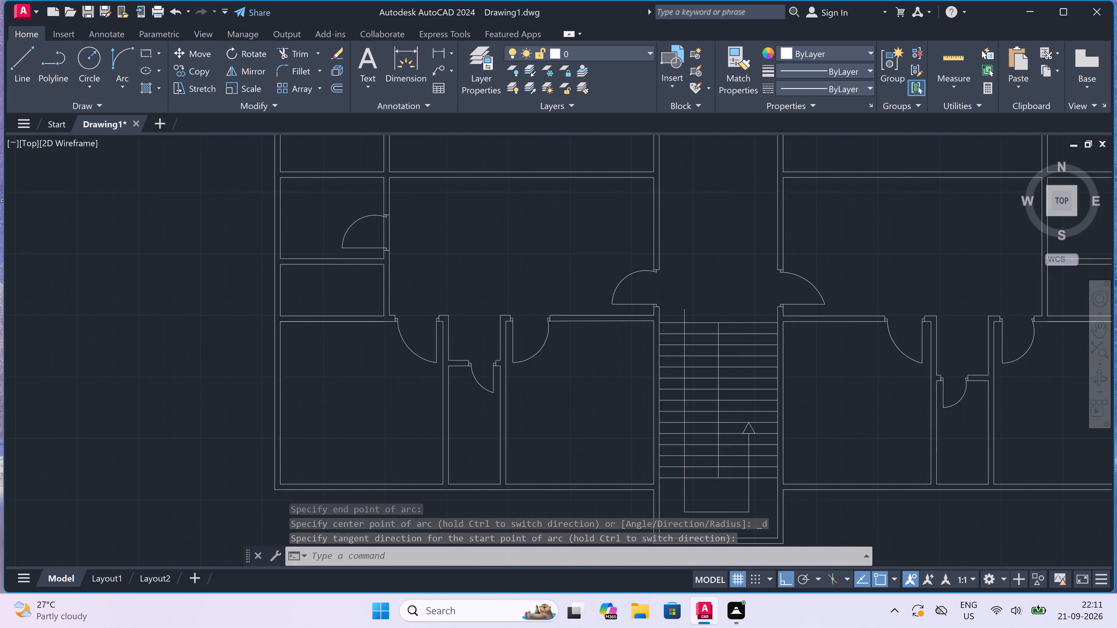
scroll(363, 293, "up", 3)
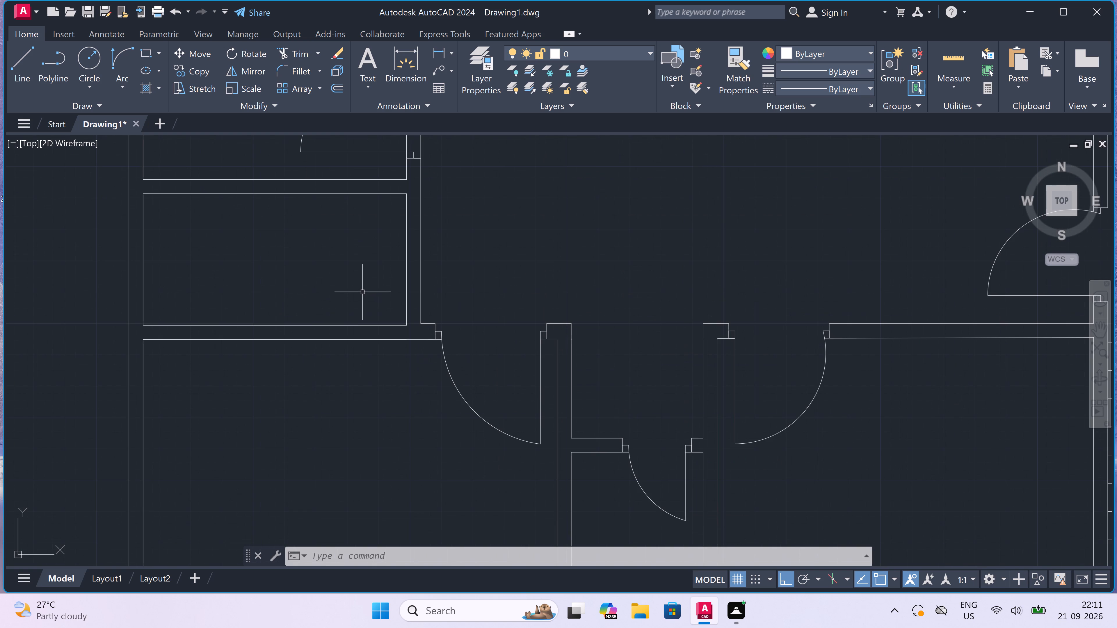
type("L")
key("space")
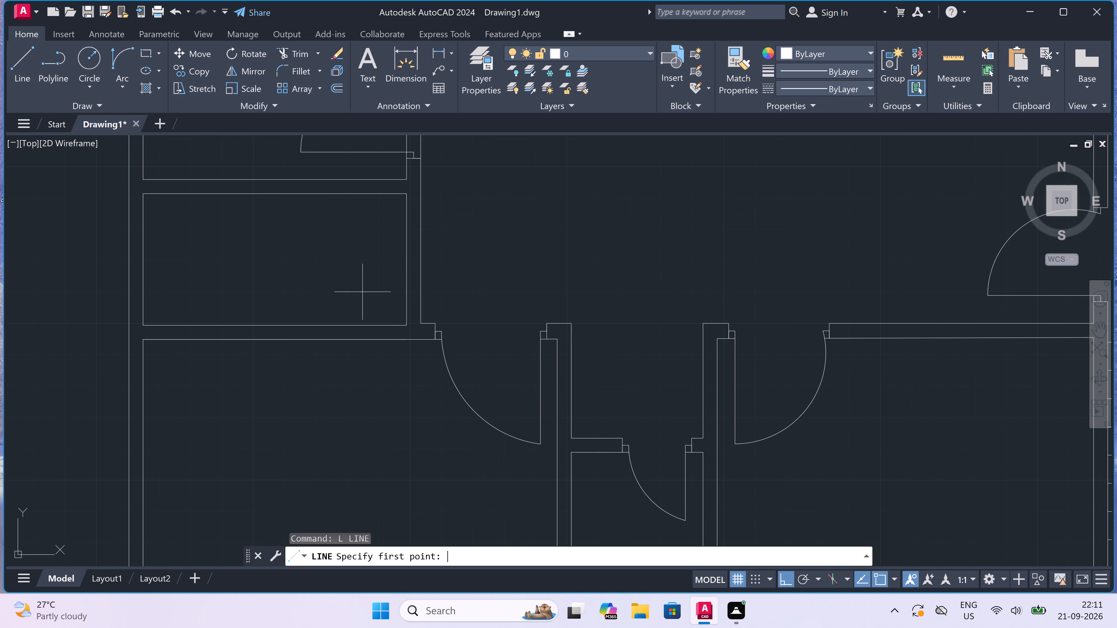
scroll(382, 324, "up", 1)
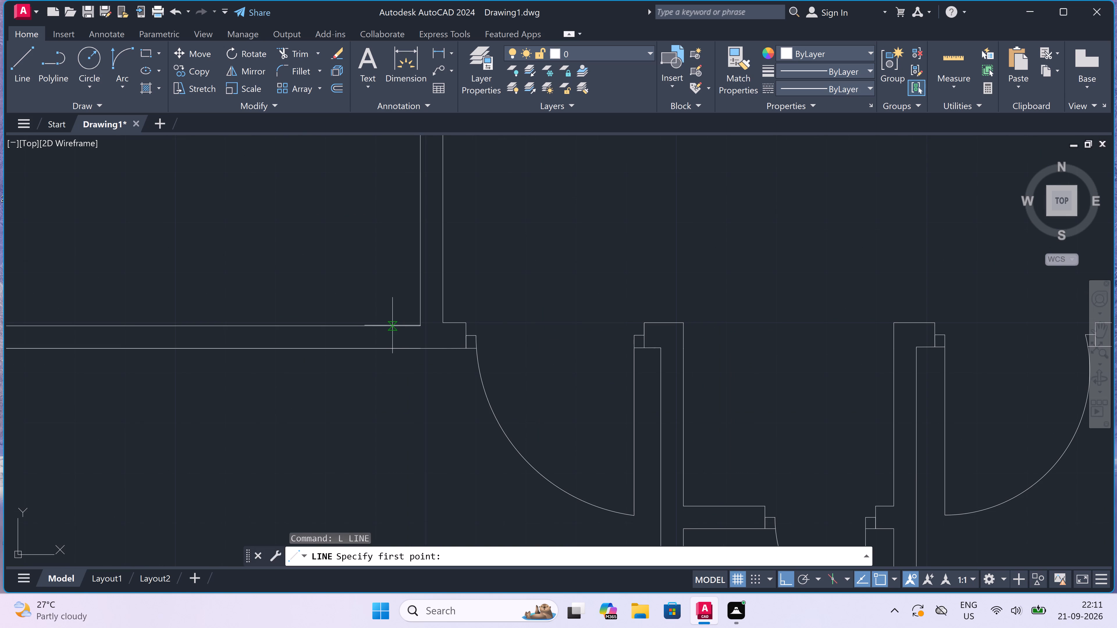
left_click_drag(391, 324, 389, 330)
left_click_drag(384, 348, 387, 351)
left_click(387, 341)
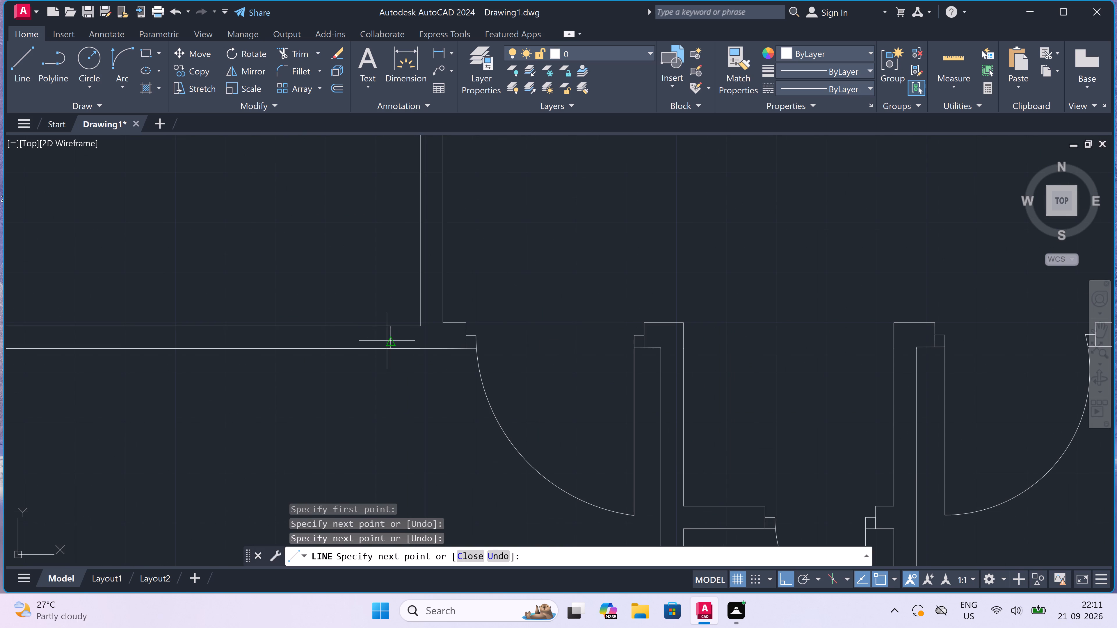
key("1")
key("BackSpace")
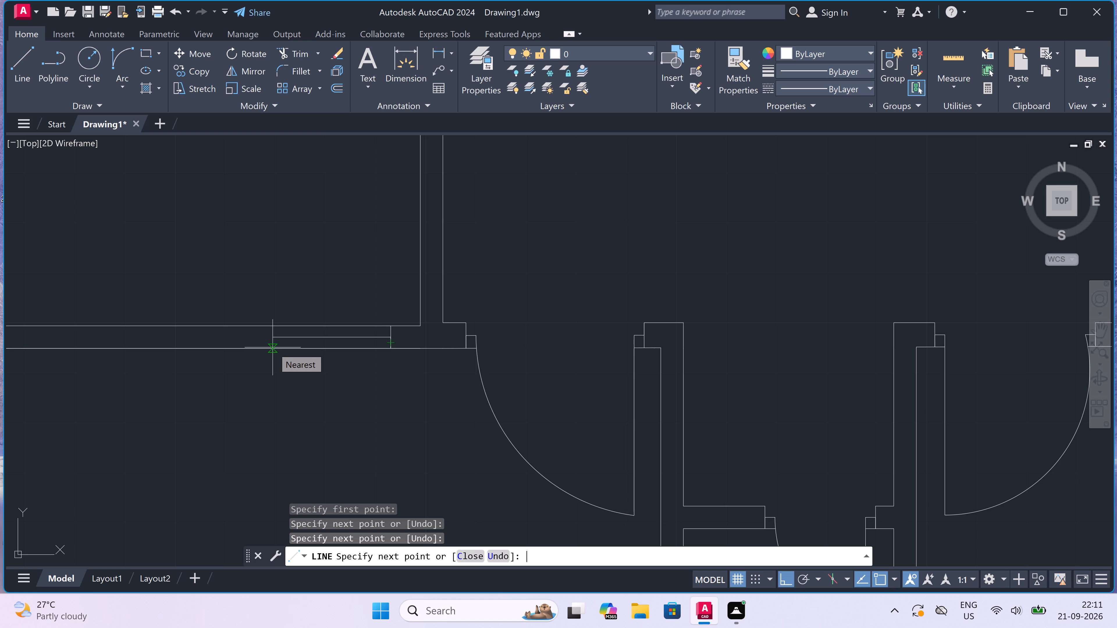
type("2\"")
key("space")
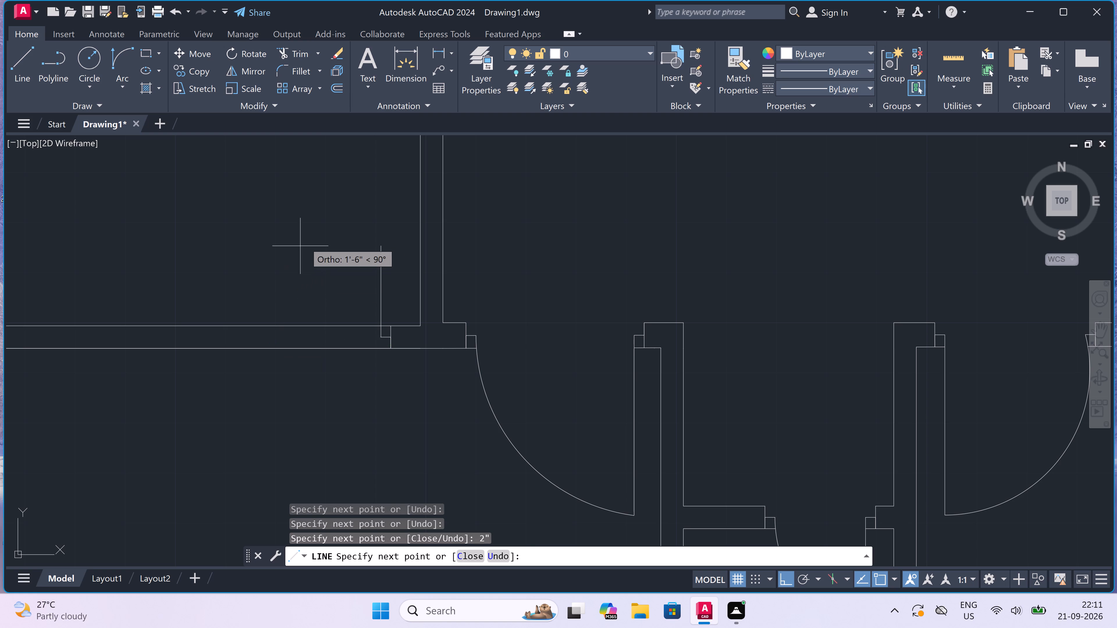
type("2'")
key("space")
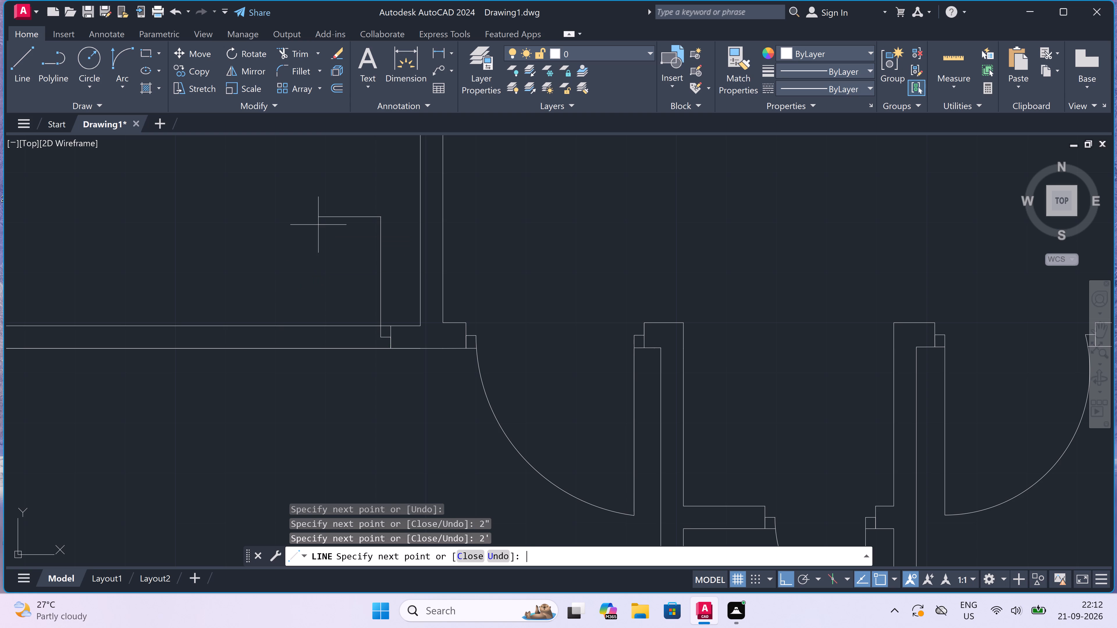
key("Escape")
Draw this door's west jamb across the same south wall, with a 2" stop pointing east from its midpoint.
key("space")
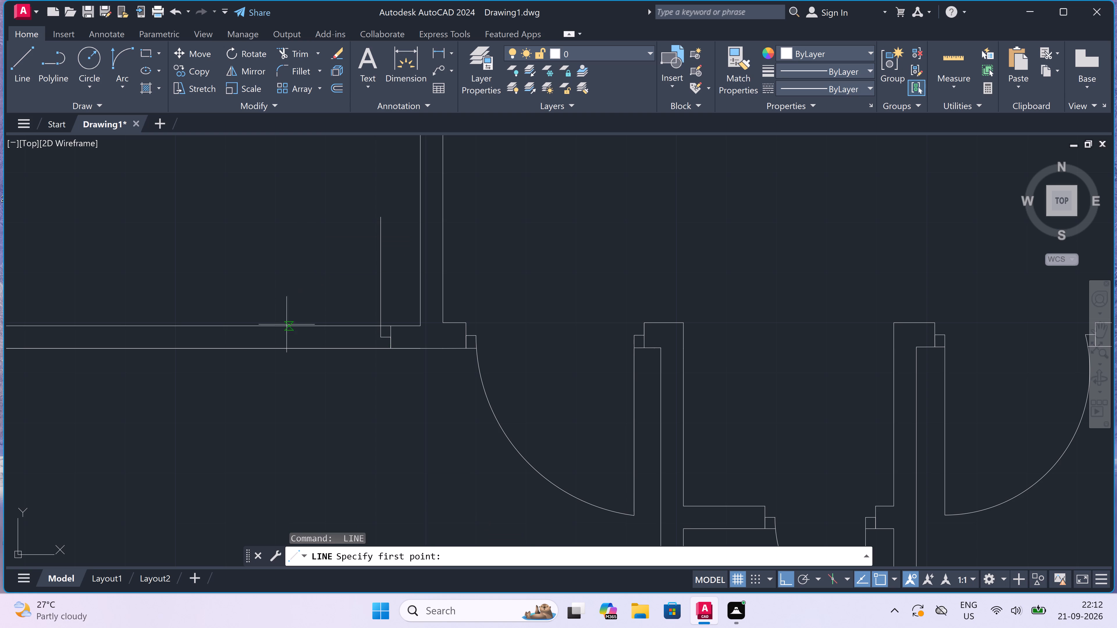
left_click(270, 325)
left_click(273, 352)
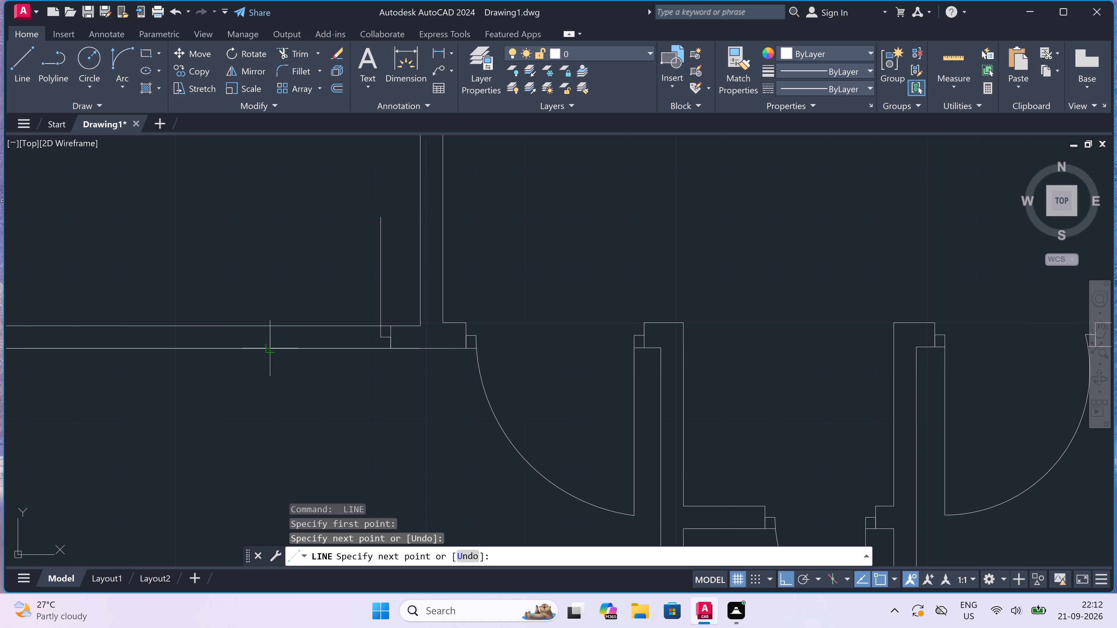
left_click(272, 339)
key("2")
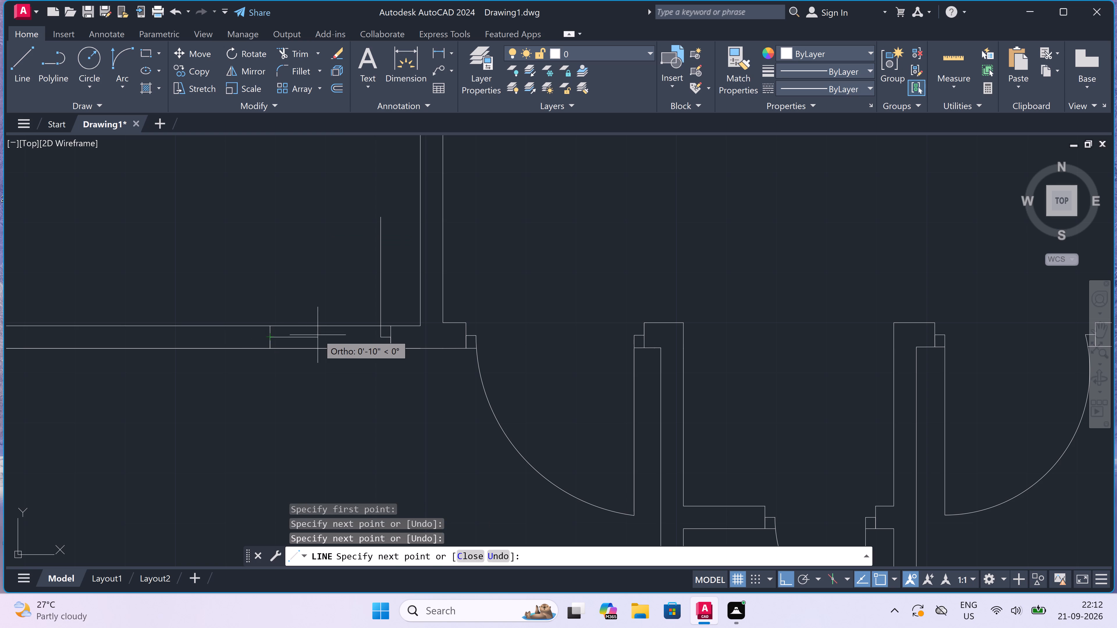
key("shift+quotedbl")
key("space")
key("Escape")
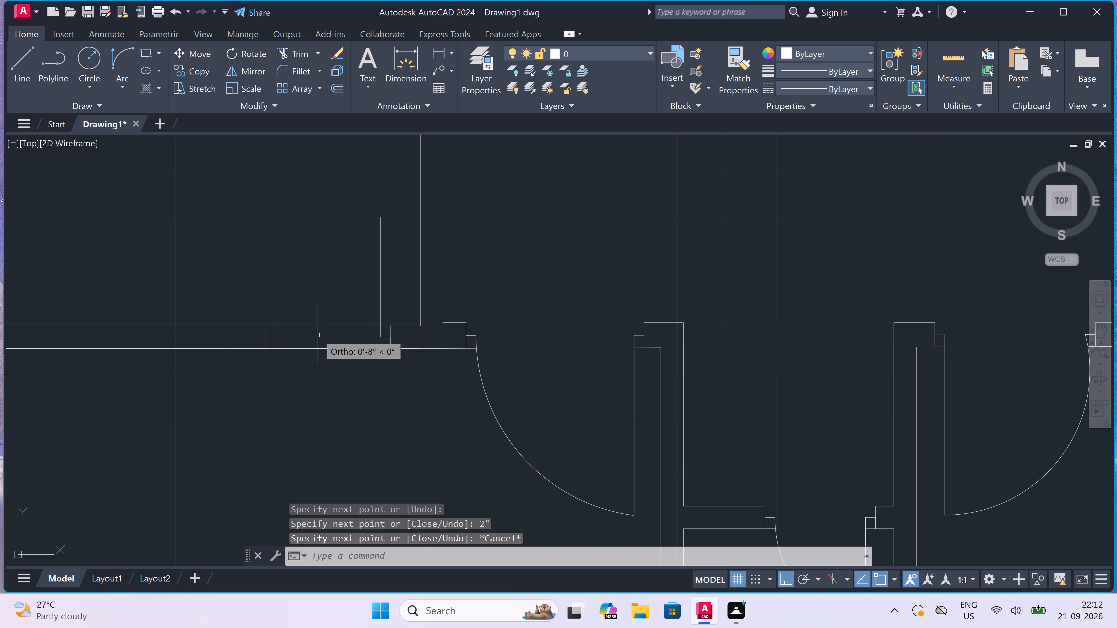
Draw the door swing arc from the free end of the 2' leaf to the west jamb's stop, bulging northwest.
left_click(110, 60)
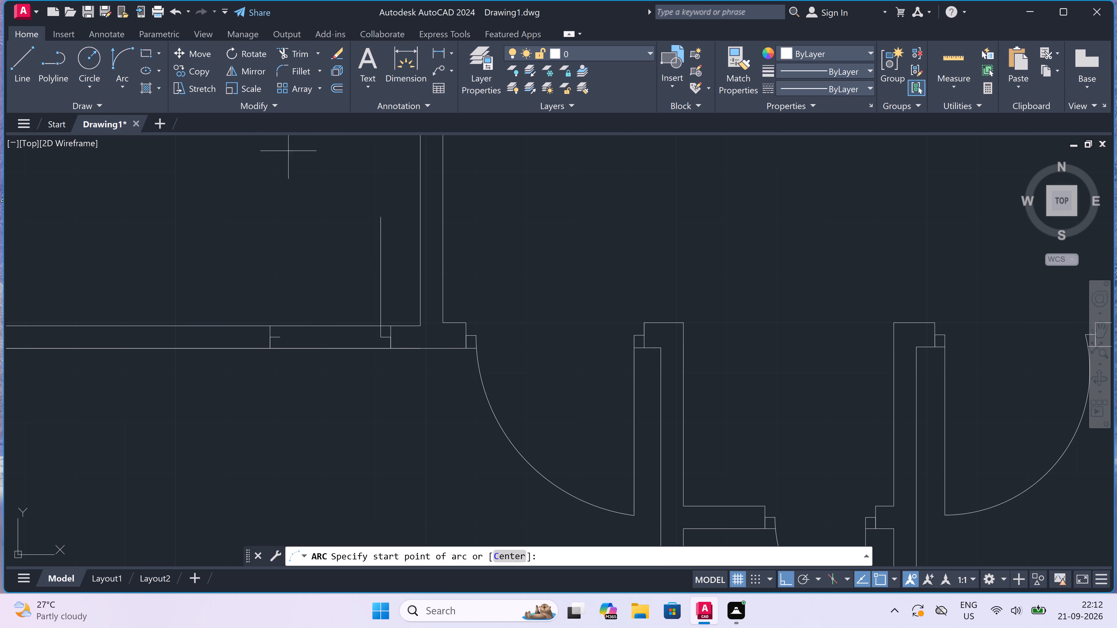
left_click(380, 215)
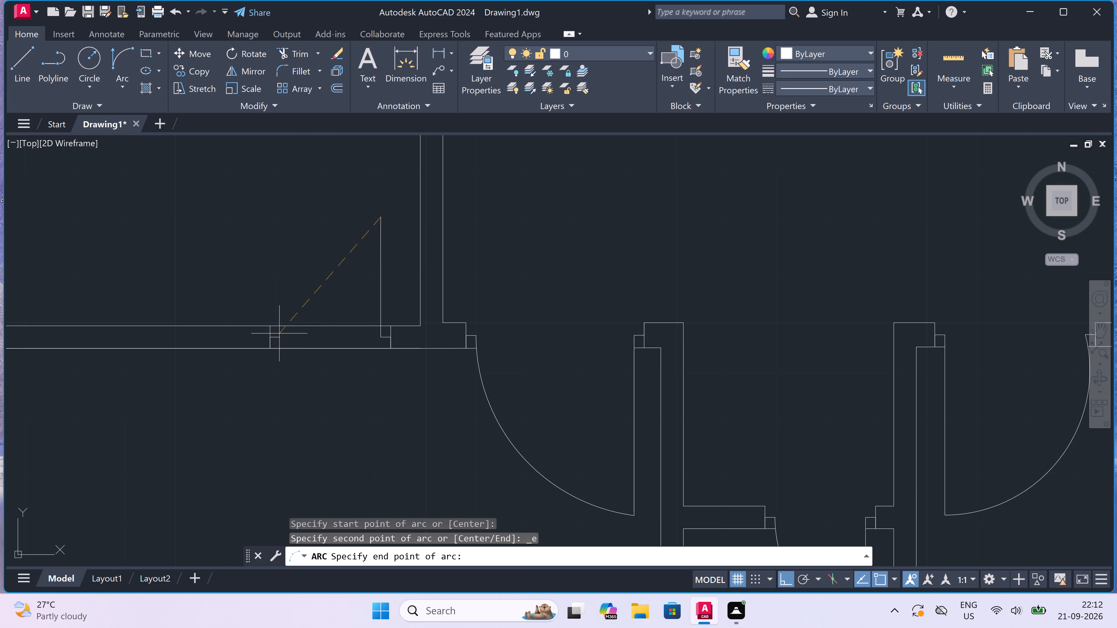
left_click(278, 333)
left_click(245, 266)
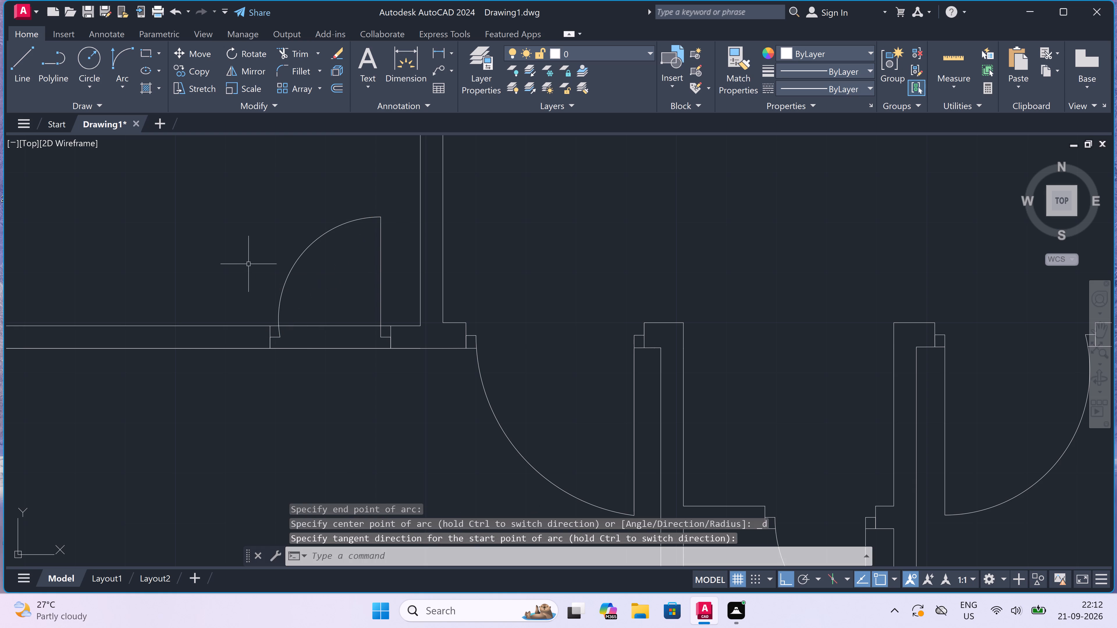
Trim both wall lines between the jambs of the new 2' door in the small room's south wall.
type("TR")
key("space")
left_click(321, 291)
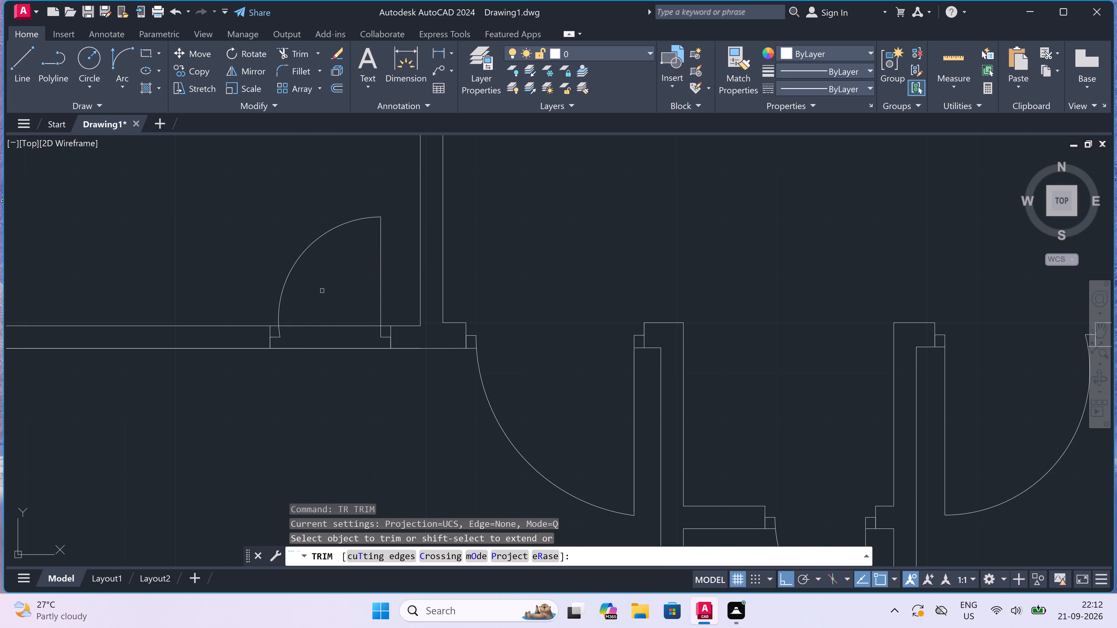
left_click(330, 360)
Trim the wall lines between the jambs of the two 3' doors in the east walls of the west wing's middle small rooms.
scroll(330, 360, "down", 5)
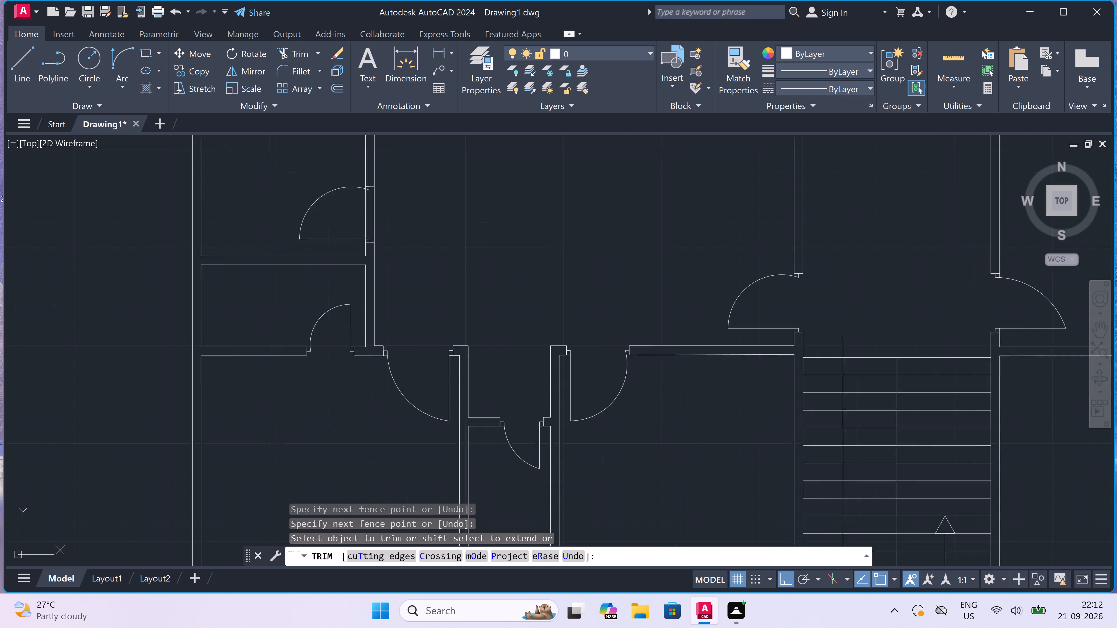
scroll(337, 300, "up", 3)
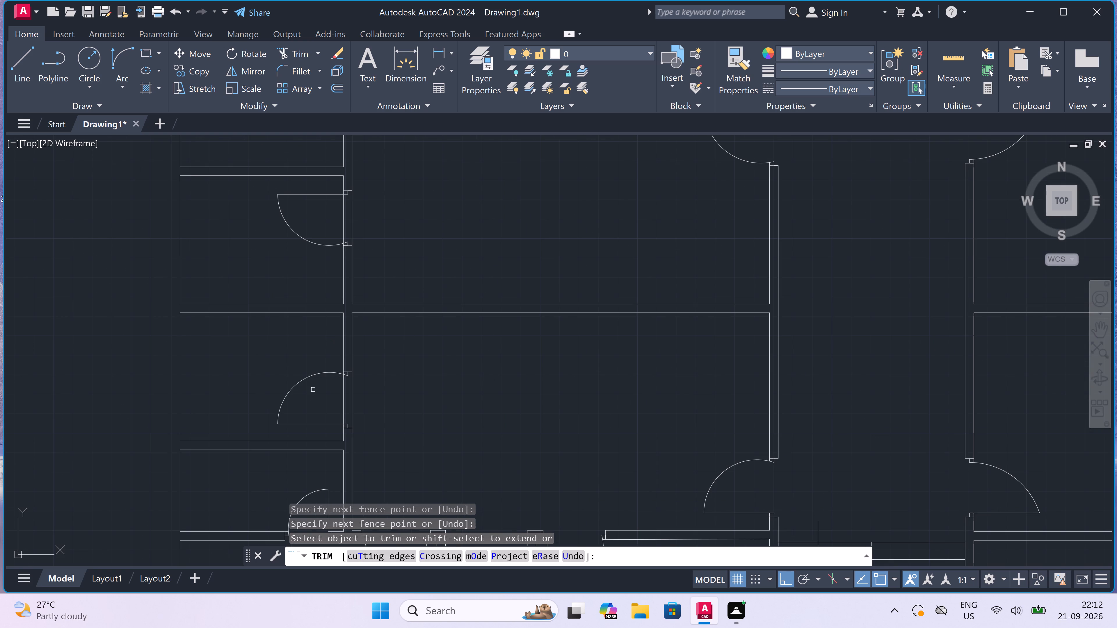
left_click(320, 405)
left_click(377, 395)
left_click_drag(326, 226, 336, 225)
left_click(361, 224)
Trim the wall lines between the door jambs in the north wall of the west wing's northernmost small room.
scroll(361, 225, "down", 2)
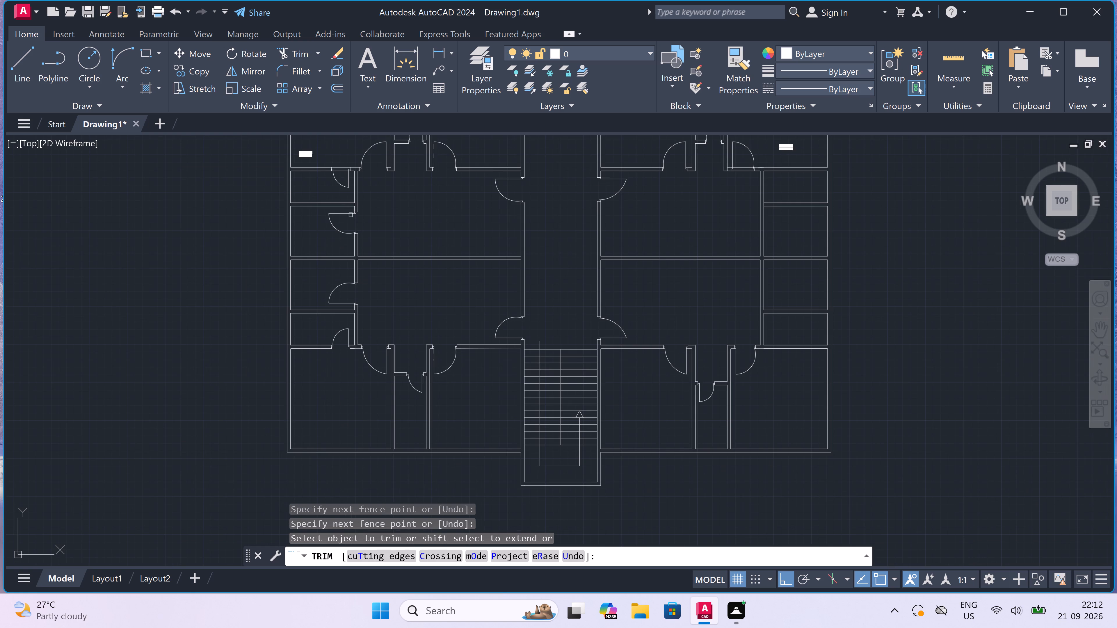
scroll(318, 165, "up", 1)
scroll(345, 173, "up", 2)
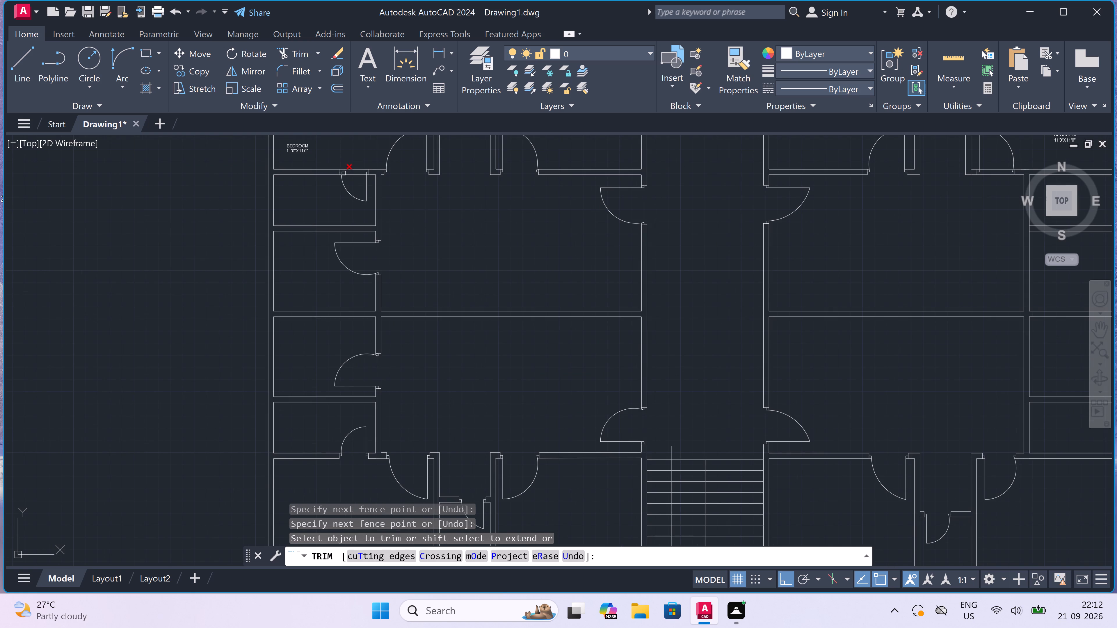
left_click_drag(352, 190, 354, 182)
left_click_drag(360, 132, 363, 146)
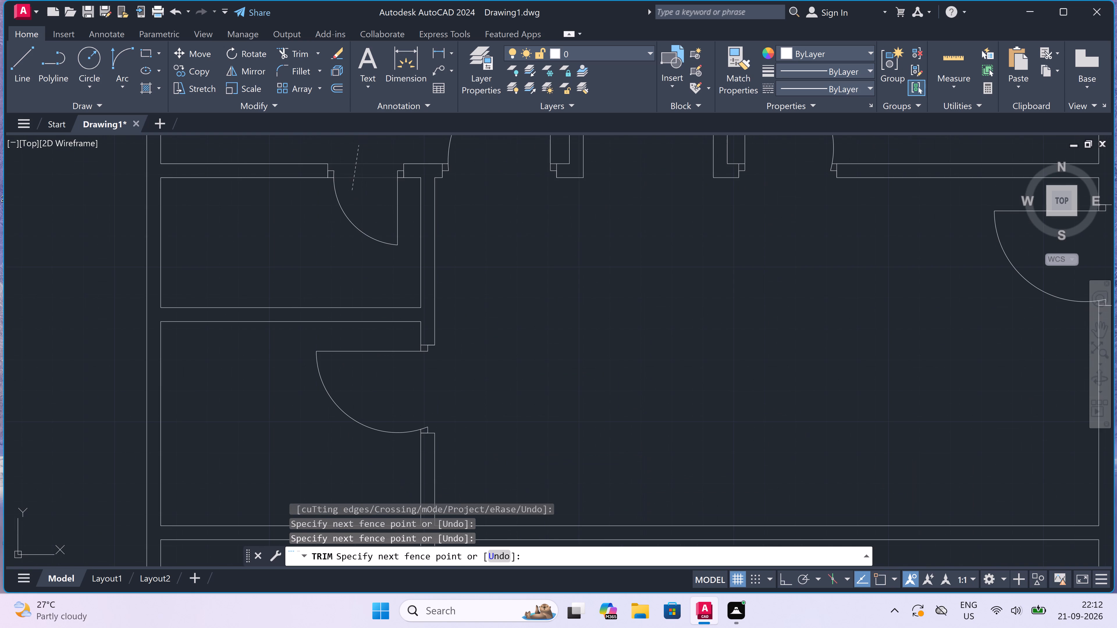
left_click(371, 147)
key("Escape")
Draw the west jamb across the north wall of the east wing's northernmost small room, with a 2" stop and a 2' leaf running south.
scroll(351, 192, "down", 4)
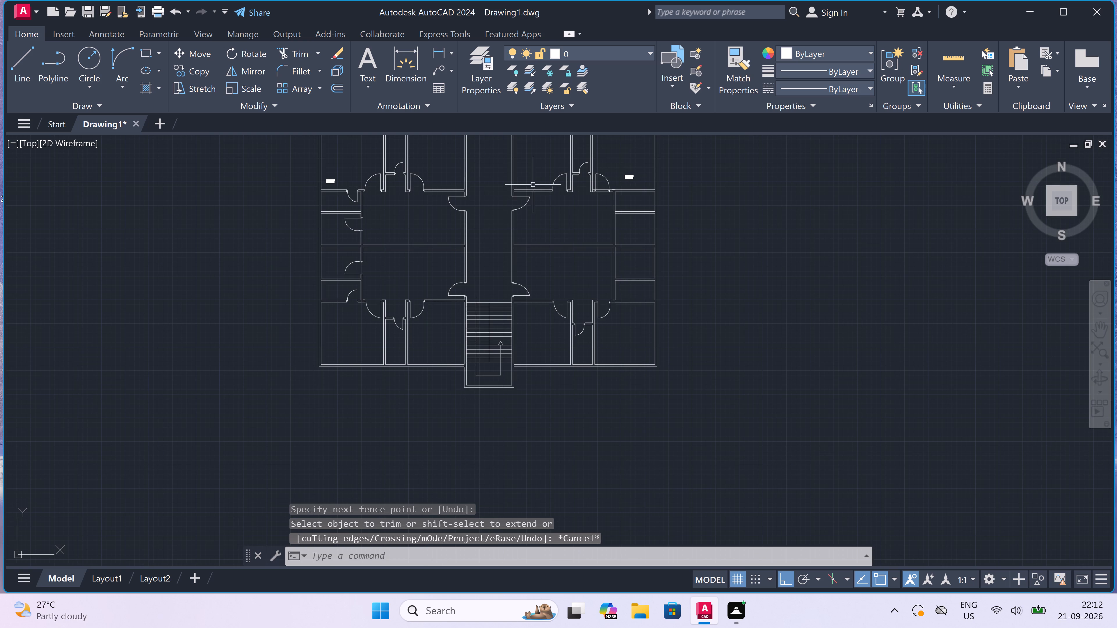
scroll(618, 179, "up", 3)
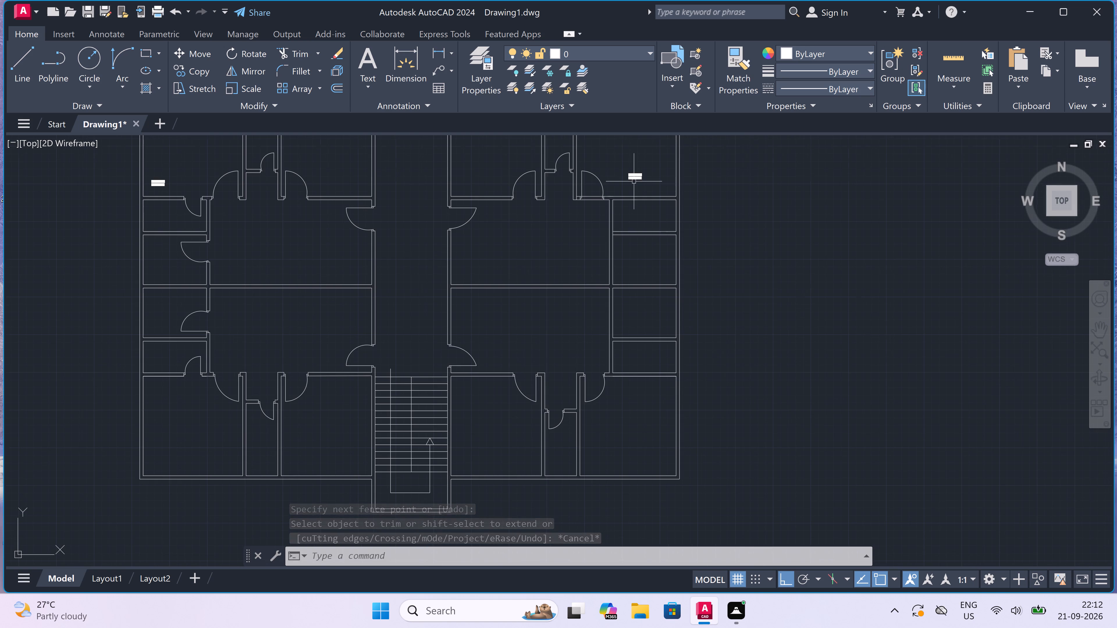
scroll(621, 209, "up", 2)
key("l")
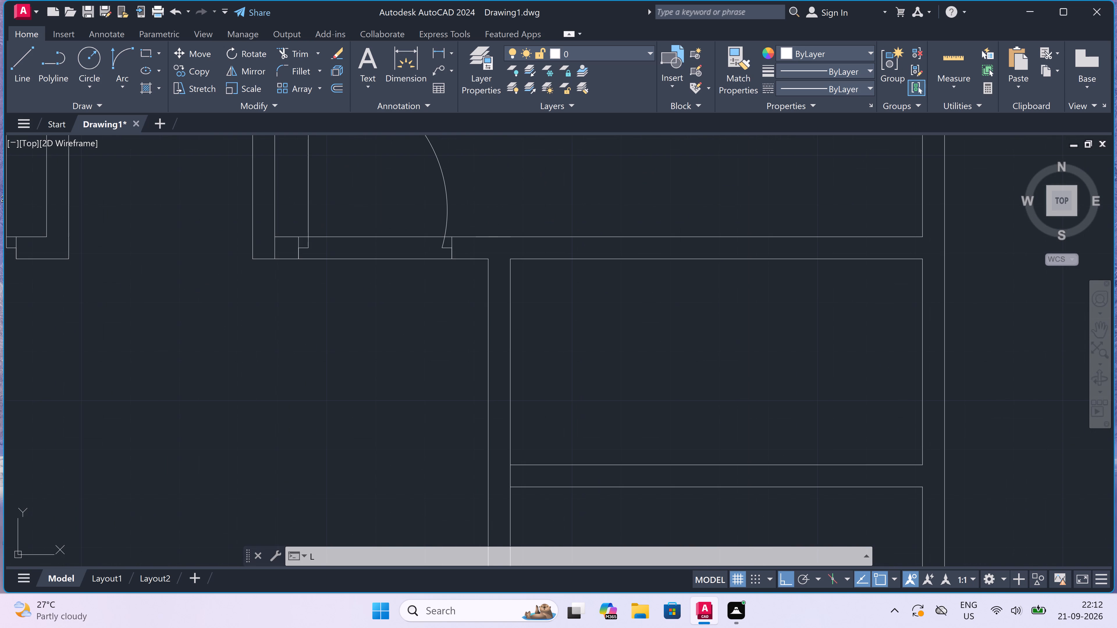
key("space")
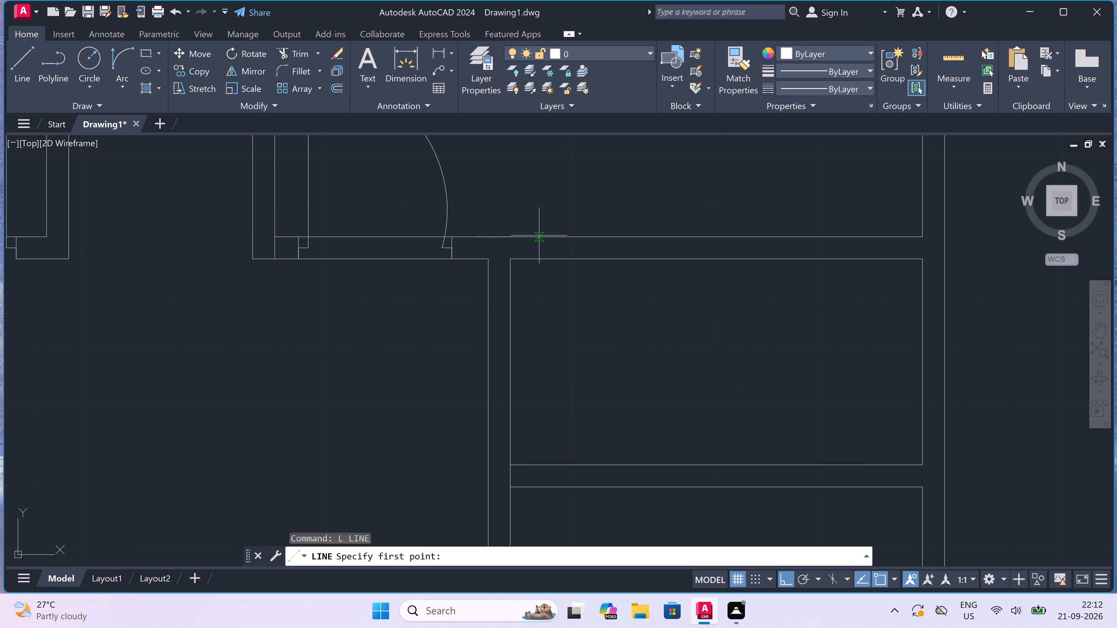
left_click_drag(532, 235, 531, 239)
left_click(535, 262)
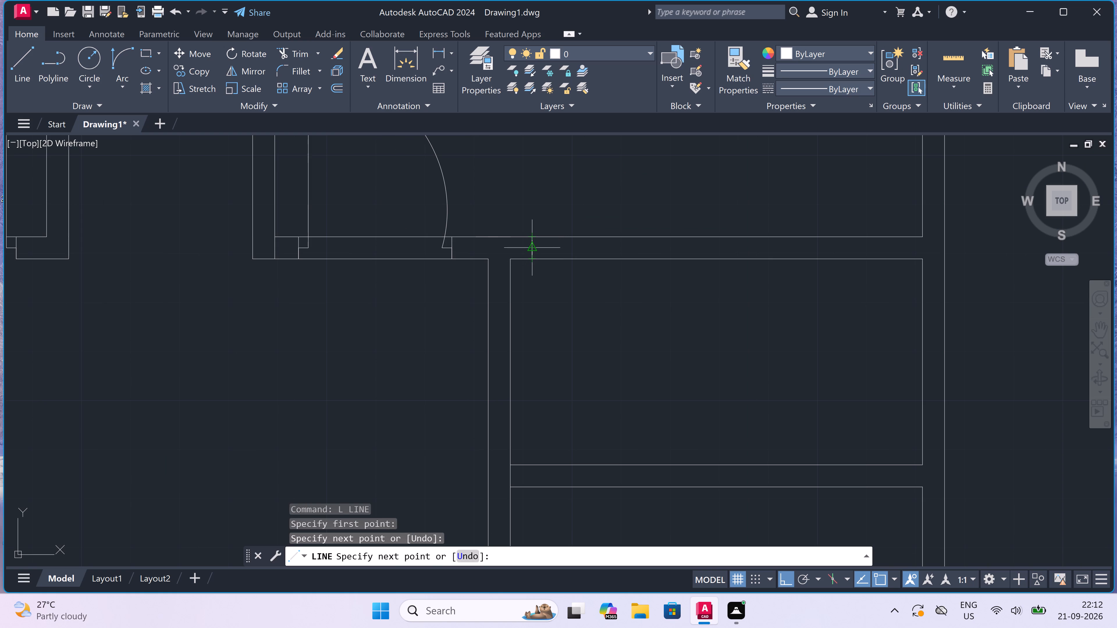
left_click_drag(534, 244, 537, 244)
type("2\"")
key("space")
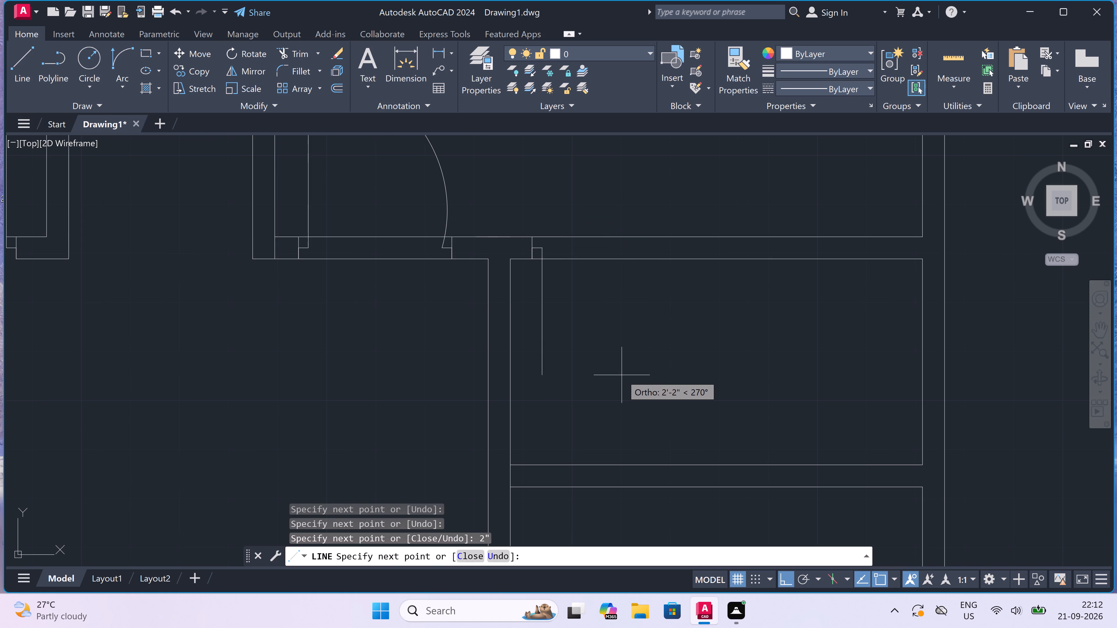
type("2'")
key("space")
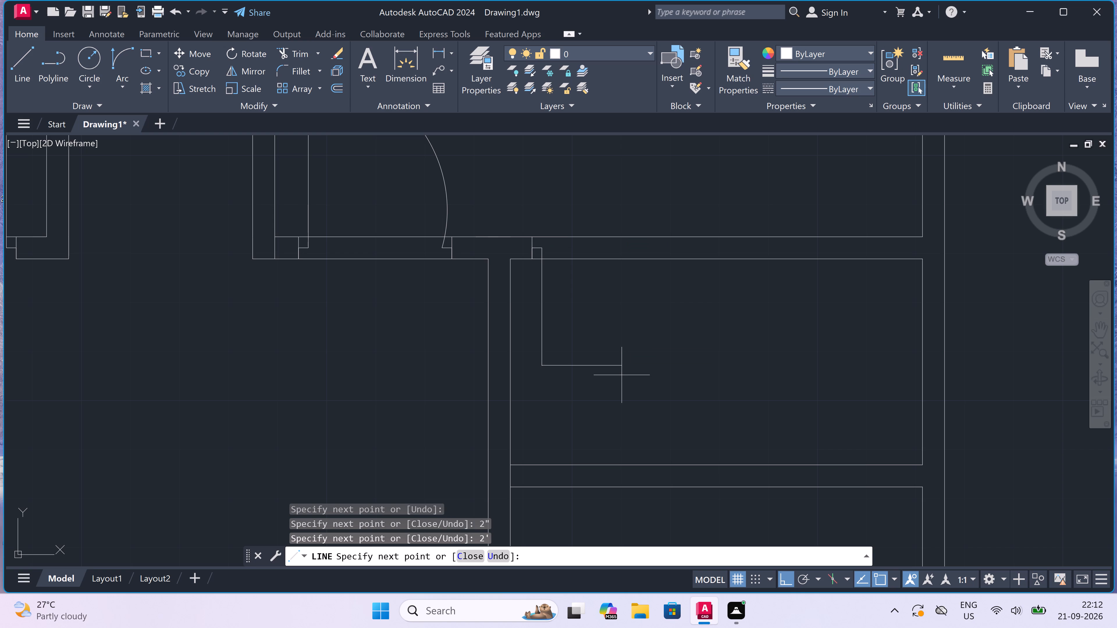
key("Escape")
Draw the 2' door's east jamb across the same north wall, with a 2" stop from its midpoint pointing west.
key("space")
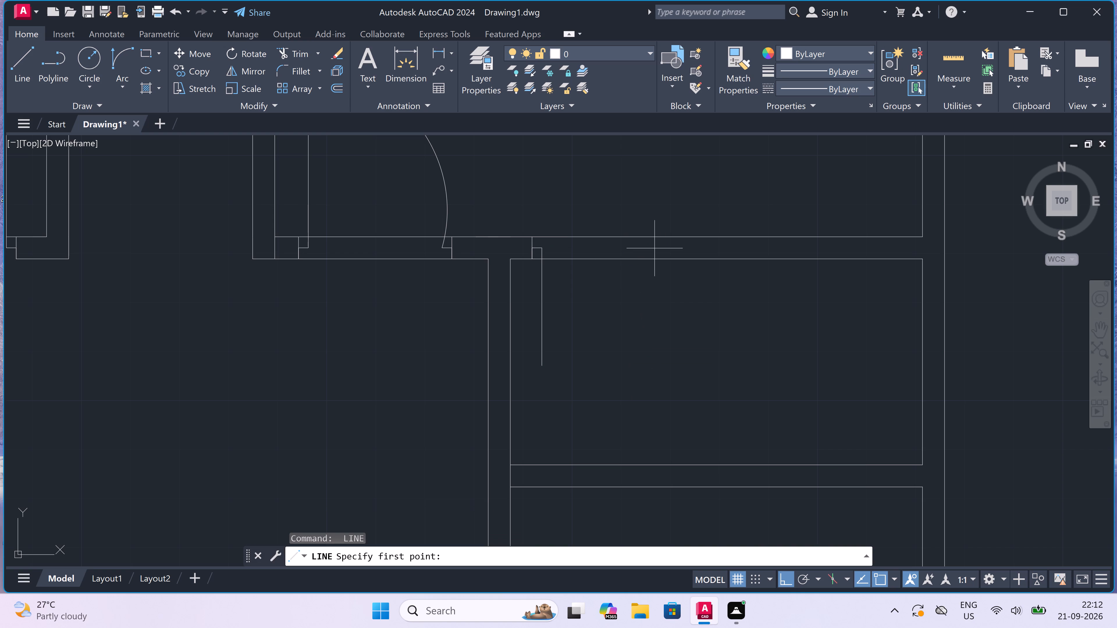
left_click_drag(646, 235, 646, 238)
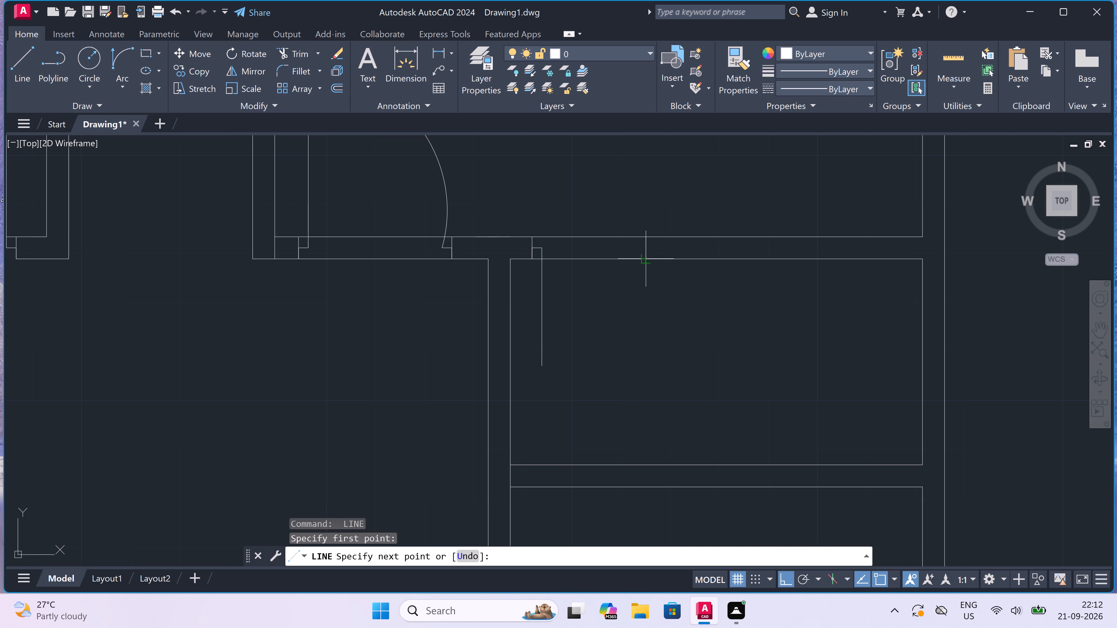
left_click(647, 255)
left_click_drag(649, 240, 645, 243)
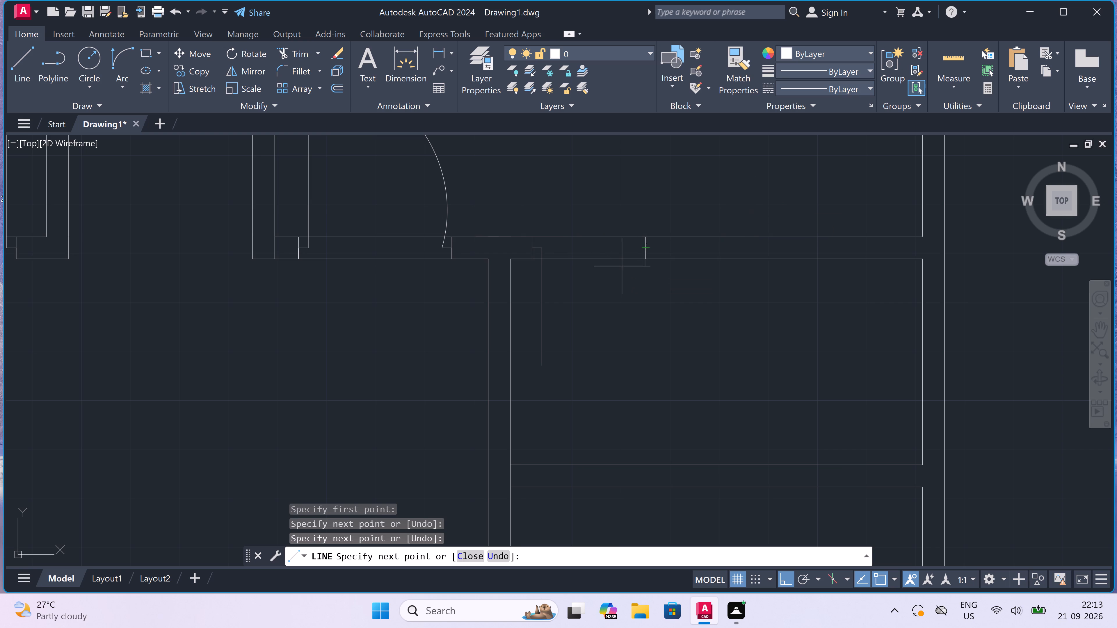
scroll(626, 255, "up", 2)
key("Escape")
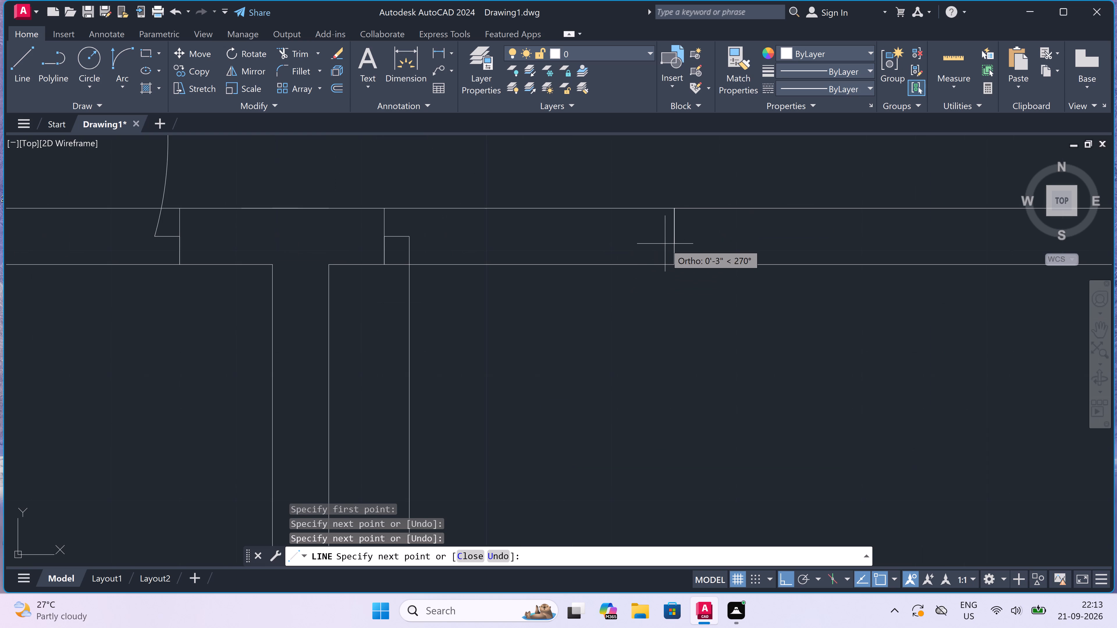
key("space")
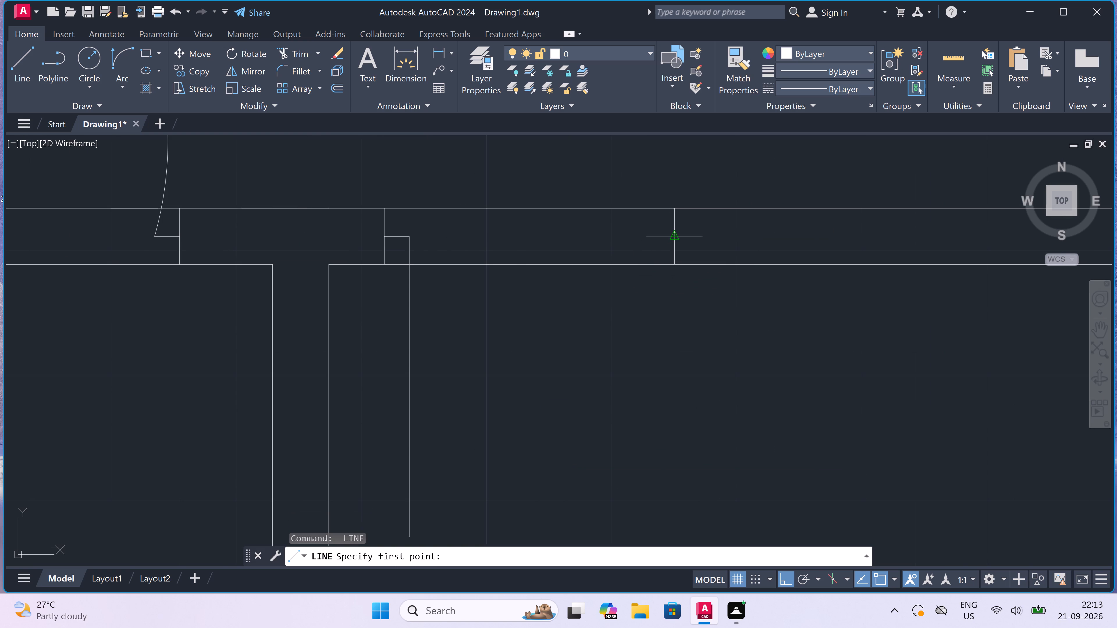
left_click(672, 240)
type("2\"")
key("space")
key("Escape")
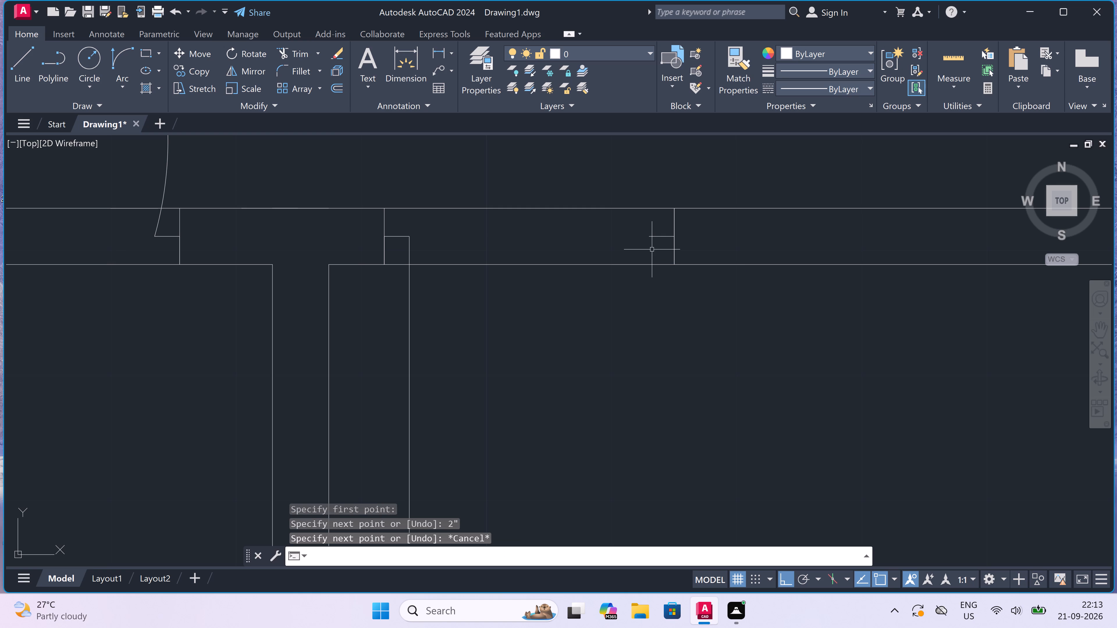
Draw the door swing arc from the free end of the 2' leaf to the east jamb's stop, bulging southeast.
left_click(122, 54)
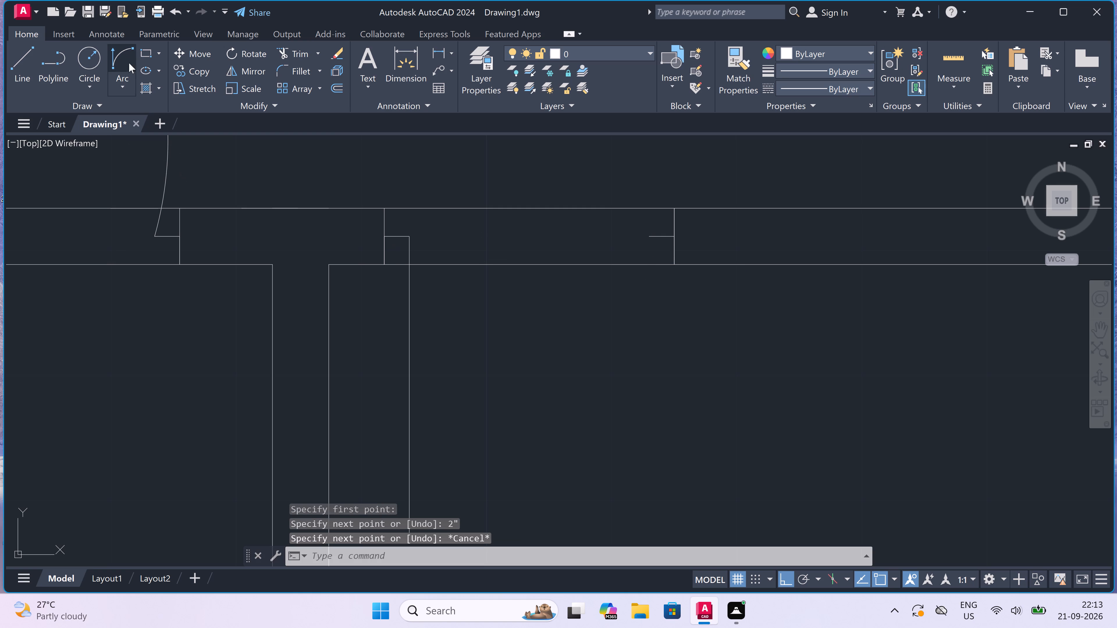
scroll(318, 311, "down", 2)
scroll(342, 371, "up", 1)
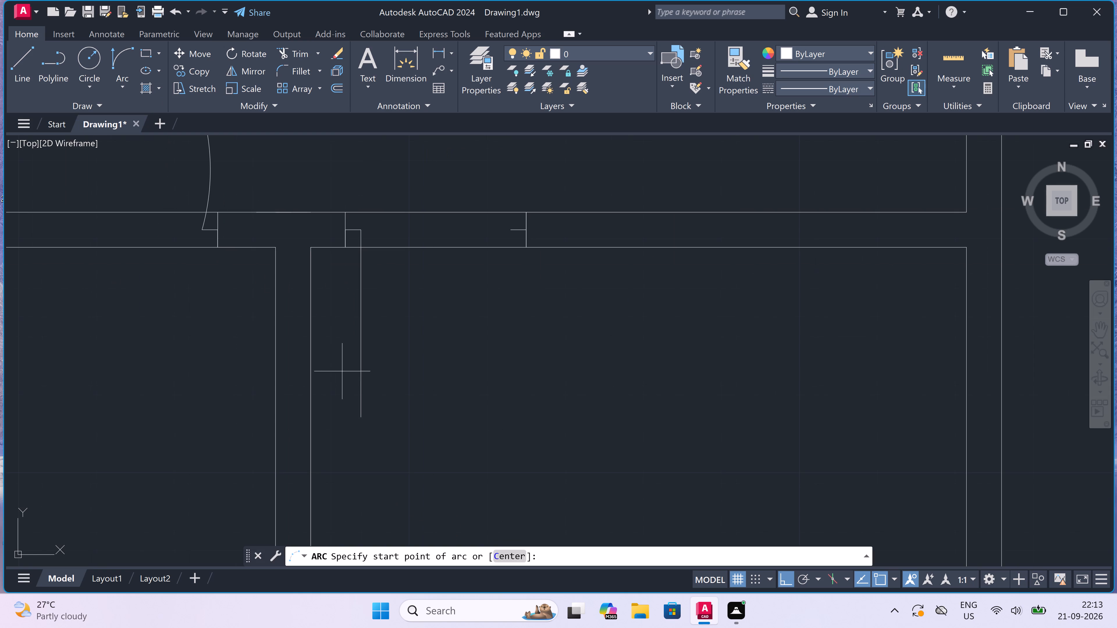
left_click(363, 410)
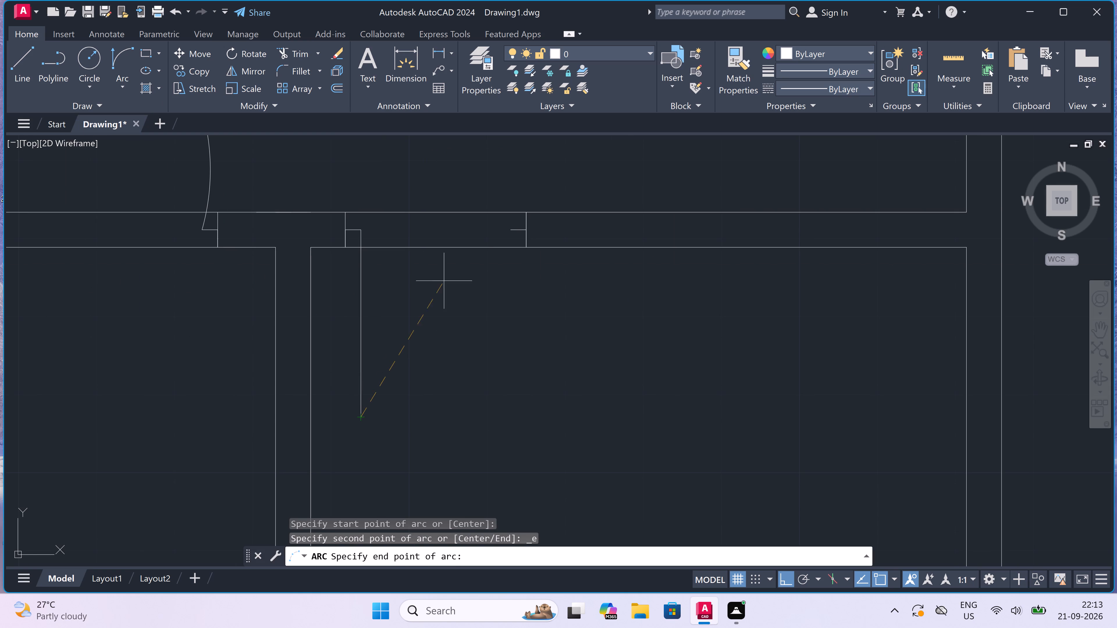
left_click(508, 233)
left_click(546, 322)
Draw the north jamb across the west wall of the east wing's second small room from the north, with a 2" stop and a 3' leaf running east.
scroll(488, 272, "down", 4)
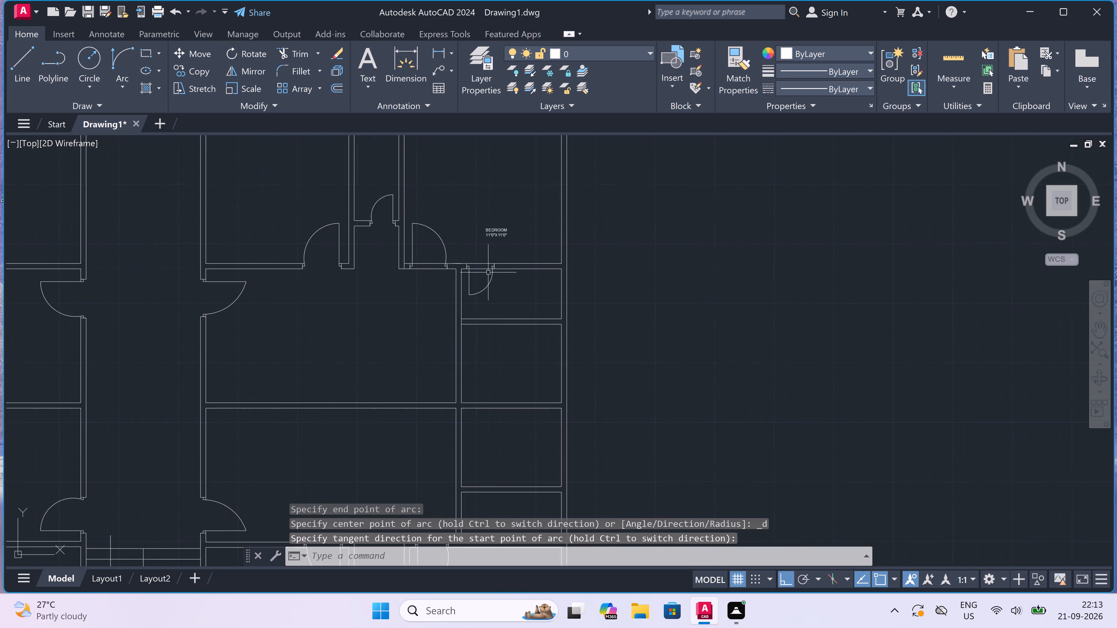
scroll(488, 272, "down", 1)
scroll(482, 293, "up", 3)
scroll(481, 293, "down", 3)
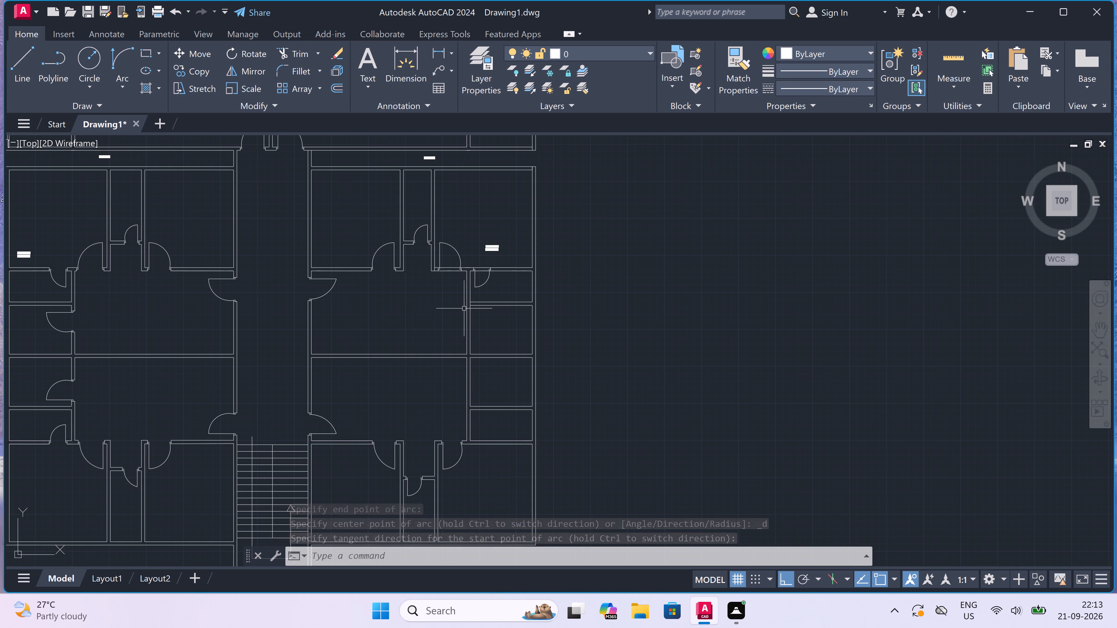
scroll(466, 297, "up", 3)
scroll(479, 323, "down", 2)
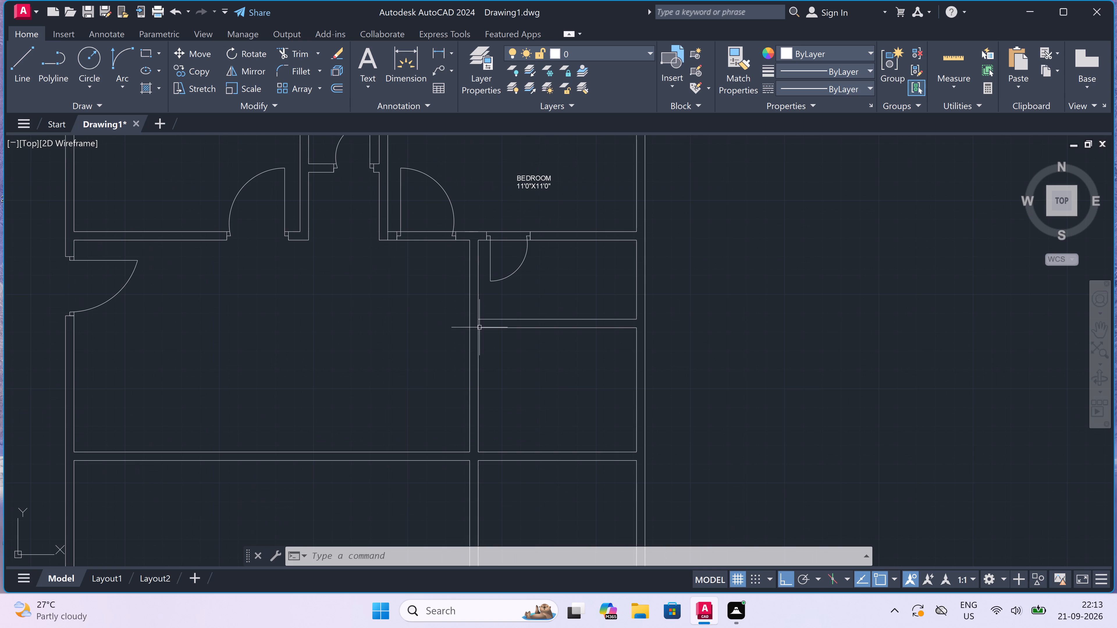
scroll(479, 327, "down", 2)
scroll(481, 333, "up", 2)
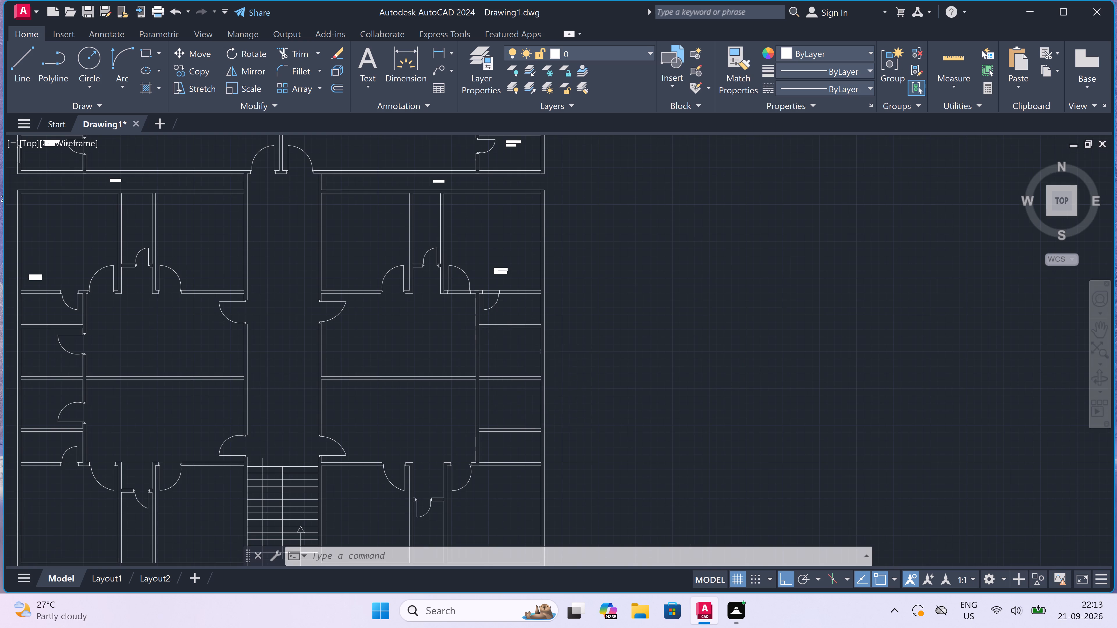
scroll(481, 333, "up", 2)
type("L")
key("space")
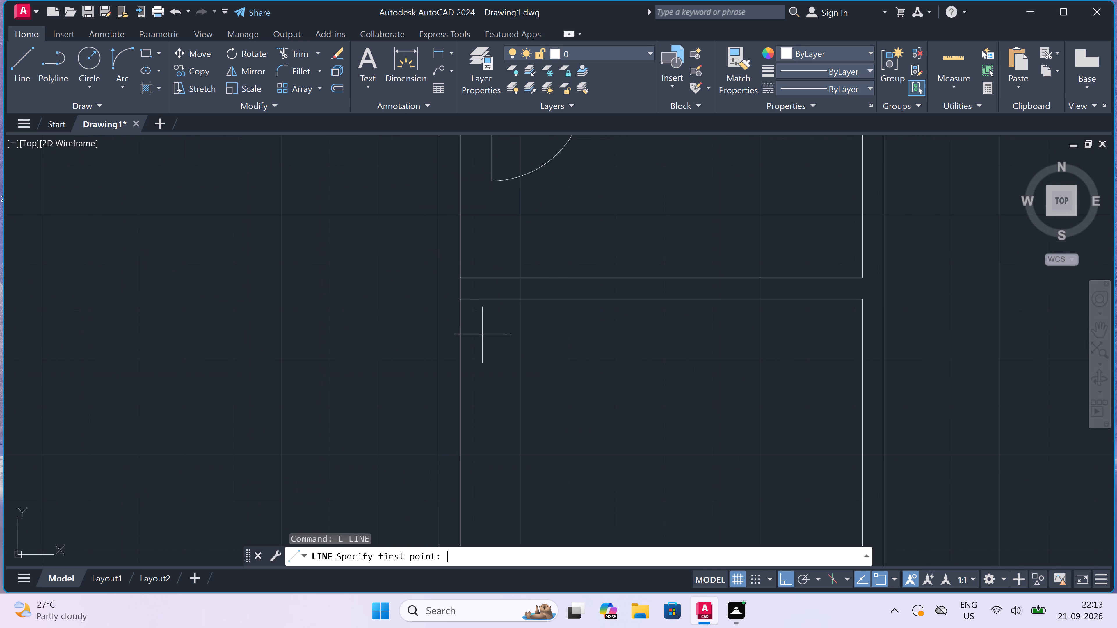
left_click(458, 324)
left_click(437, 324)
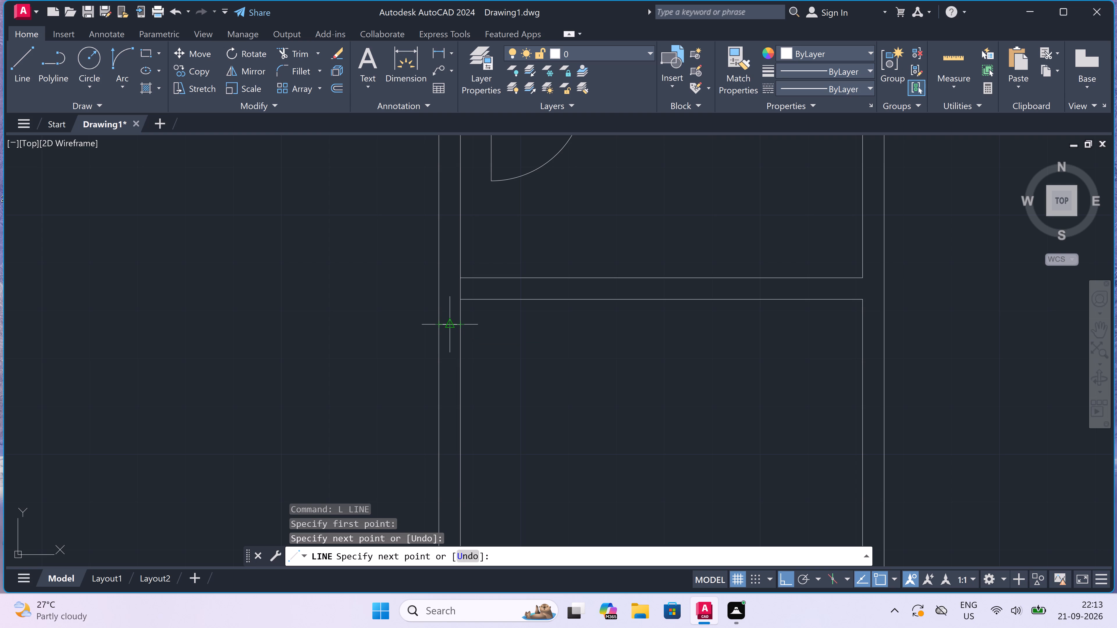
left_click_drag(452, 324, 455, 330)
type("2\"")
key("space")
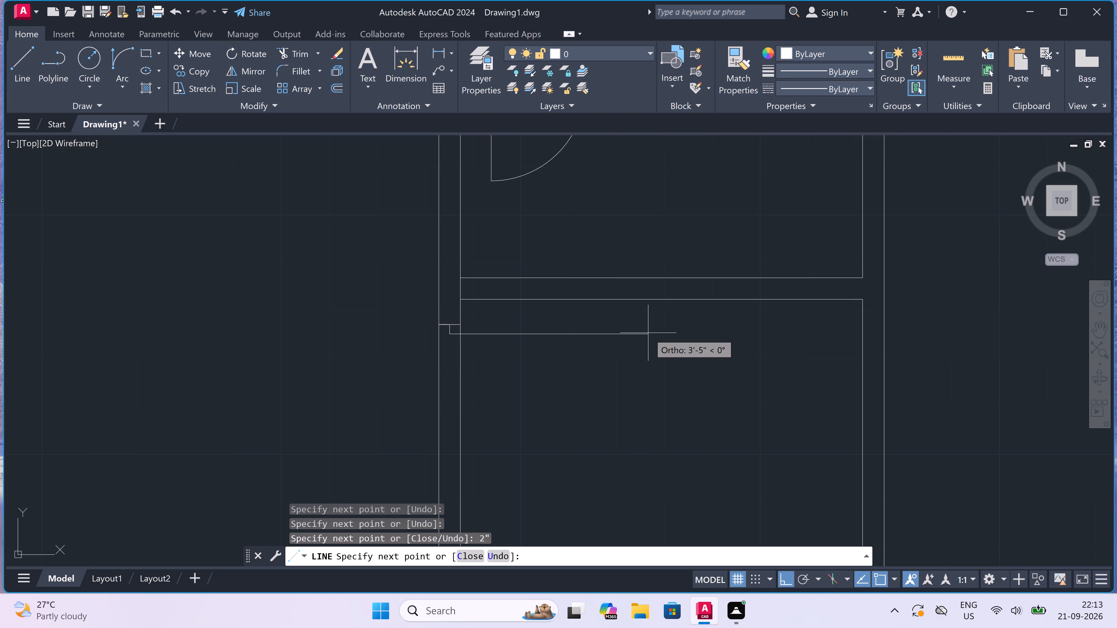
type("3'")
key("space")
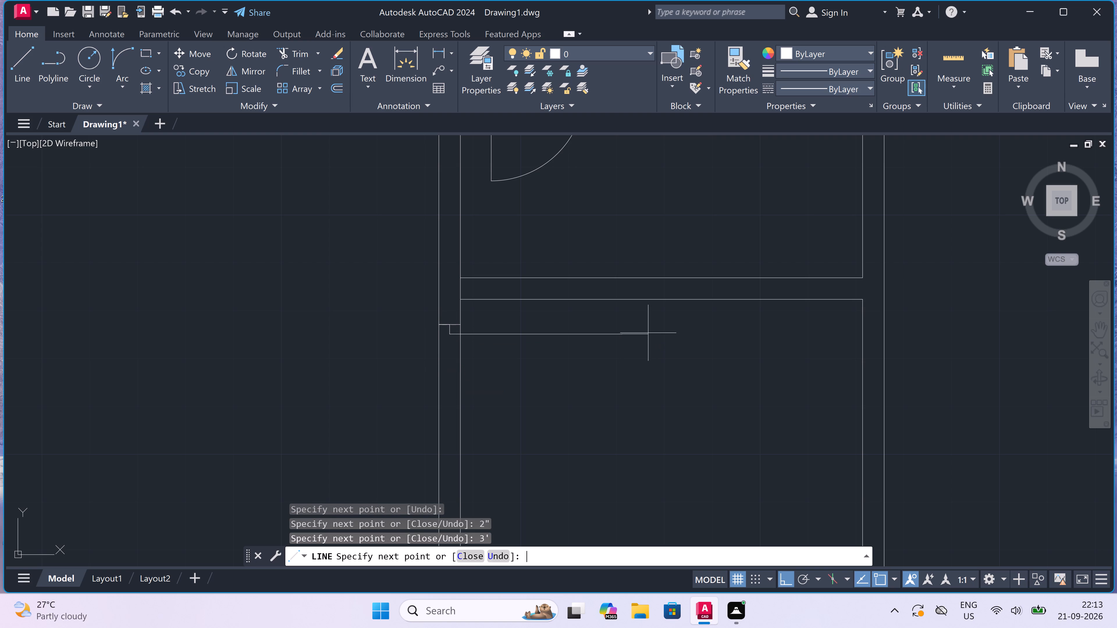
key("Escape")
Draw the 3' door's south jamb across the same west wall, with a 2" stop from its midpoint pointing north.
scroll(535, 387, "down", 2)
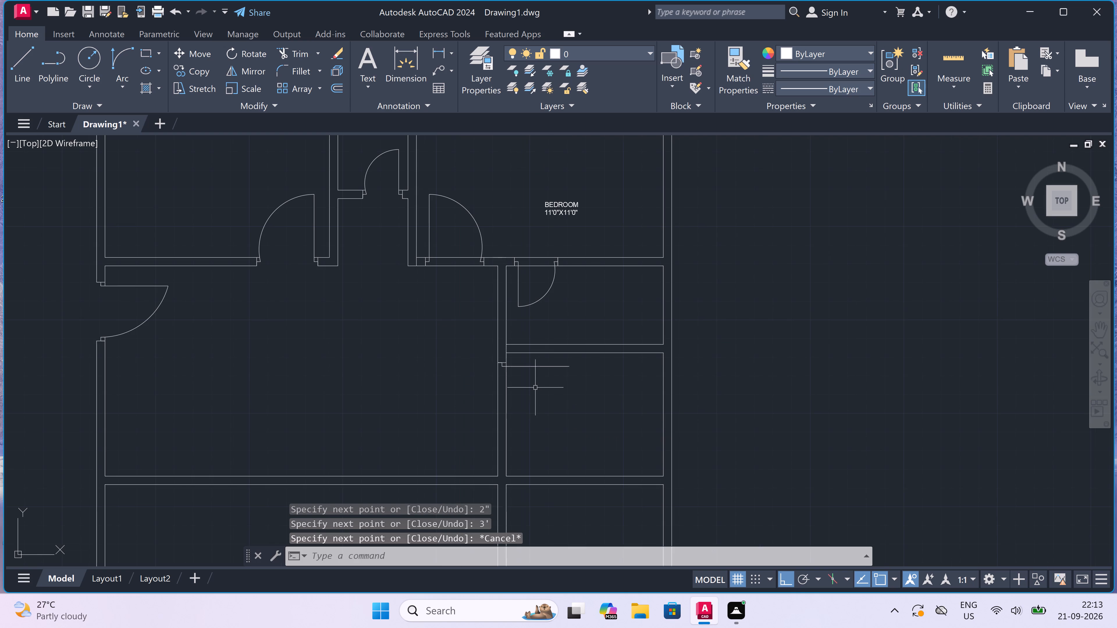
scroll(528, 414, "up", 1)
key("space")
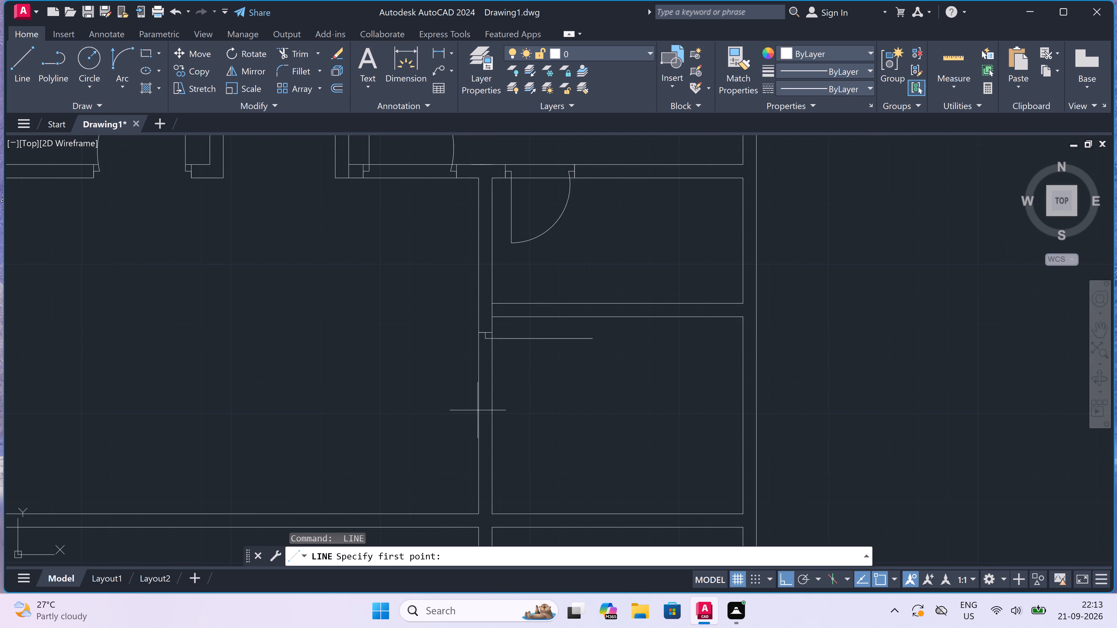
scroll(485, 421, "up", 2)
left_click_drag(471, 409, 475, 409)
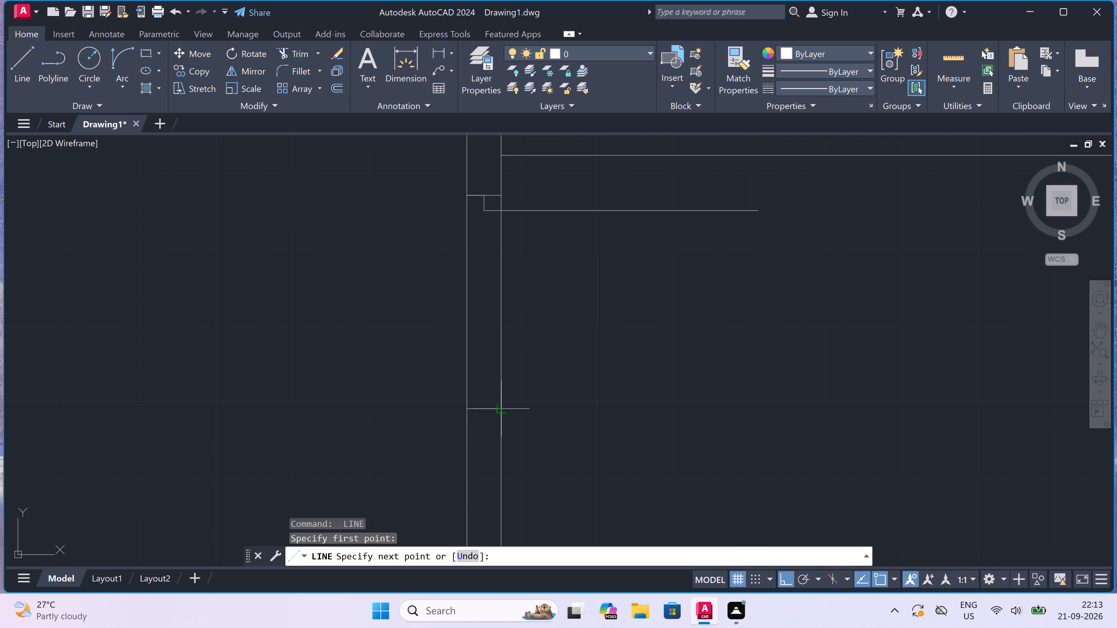
left_click(505, 409)
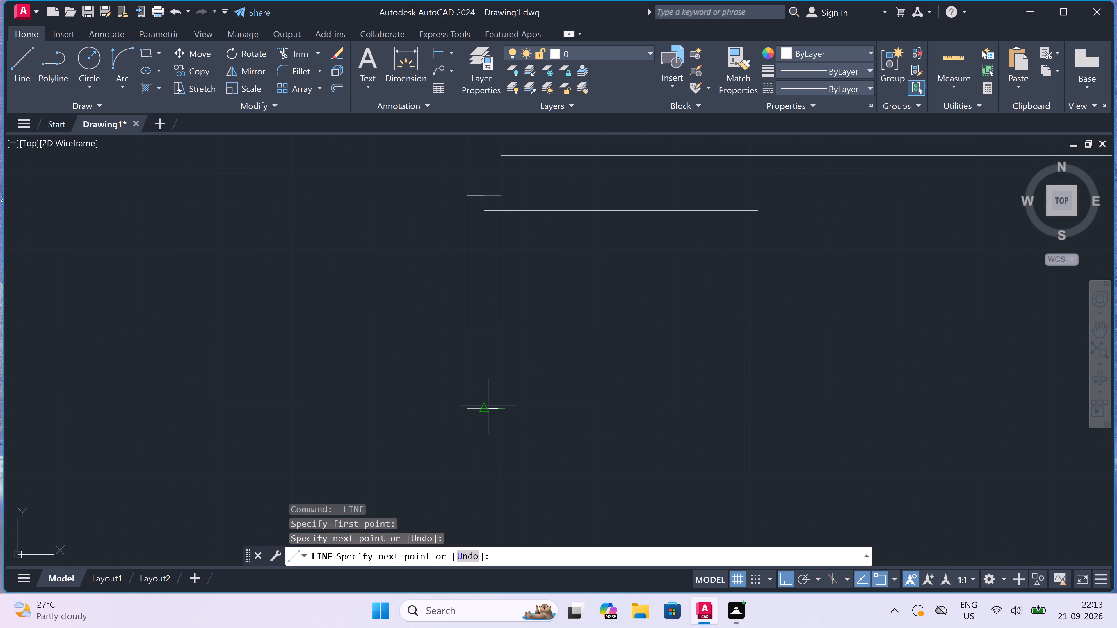
left_click(487, 407)
type("2\"")
key("space")
key("Escape")
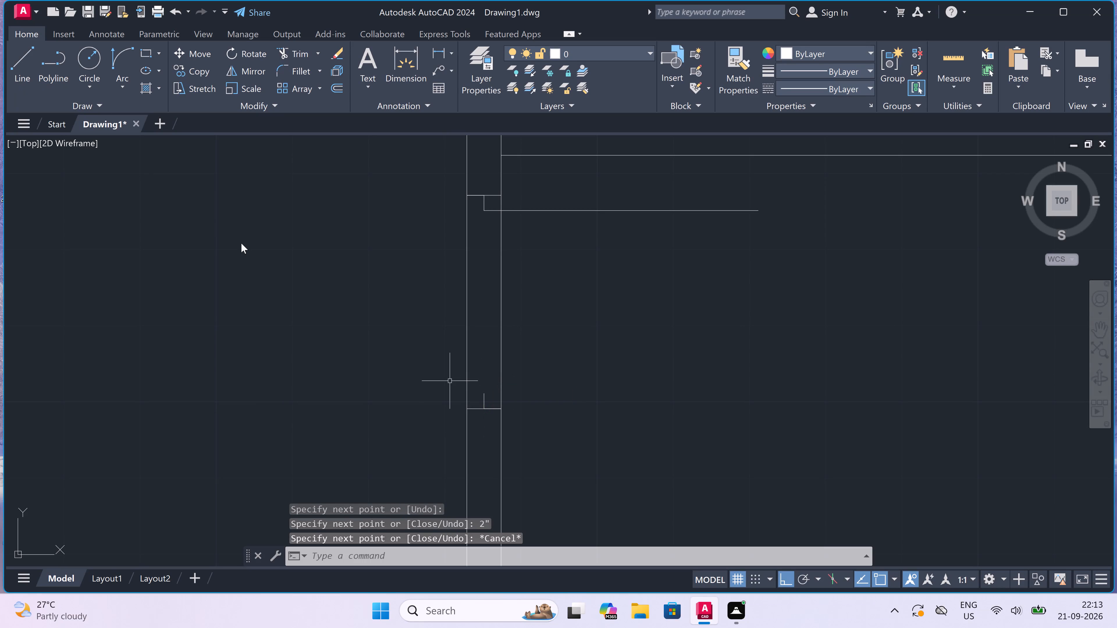
Draw the door swing arc from the free end of the 3' leaf to the south jamb's stop, bulging southeast.
left_click_drag(125, 56, 126, 75)
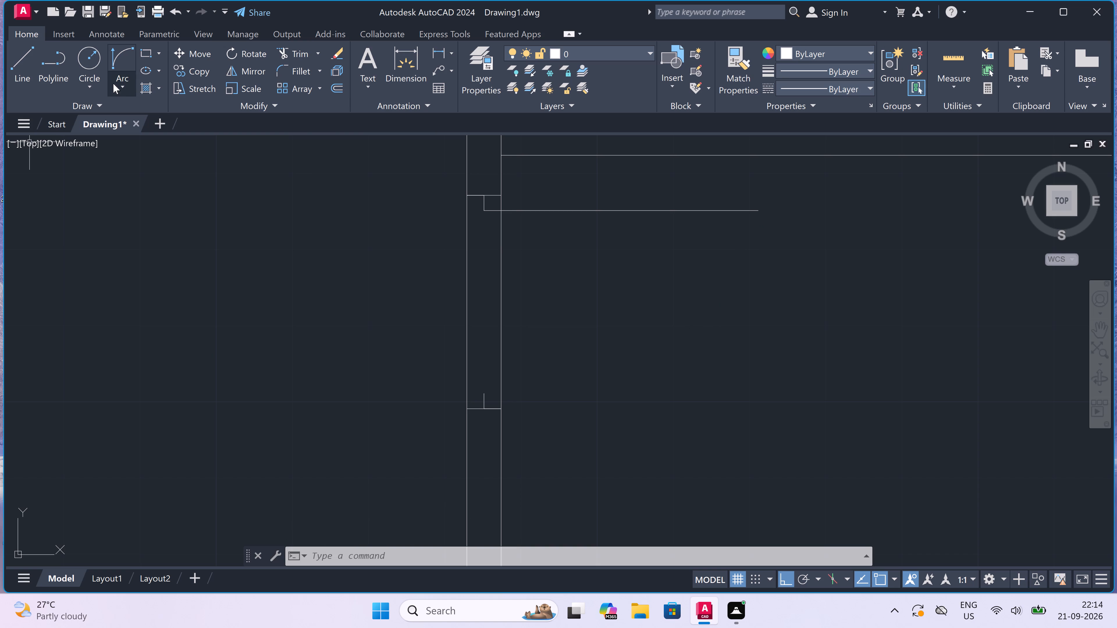
left_click(116, 56)
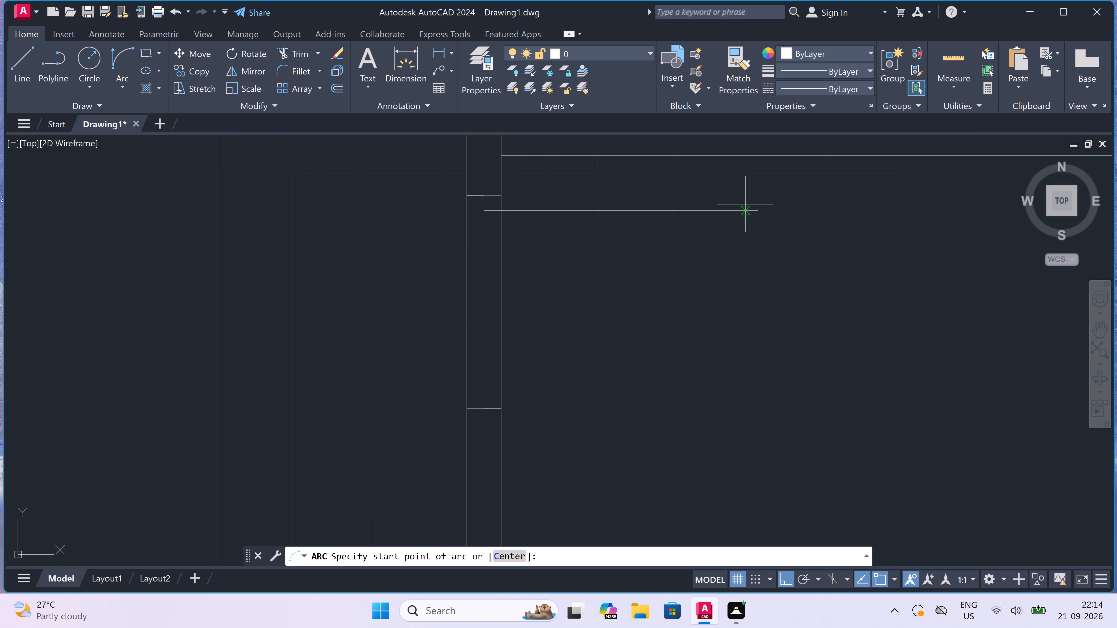
left_click_drag(756, 212, 756, 217)
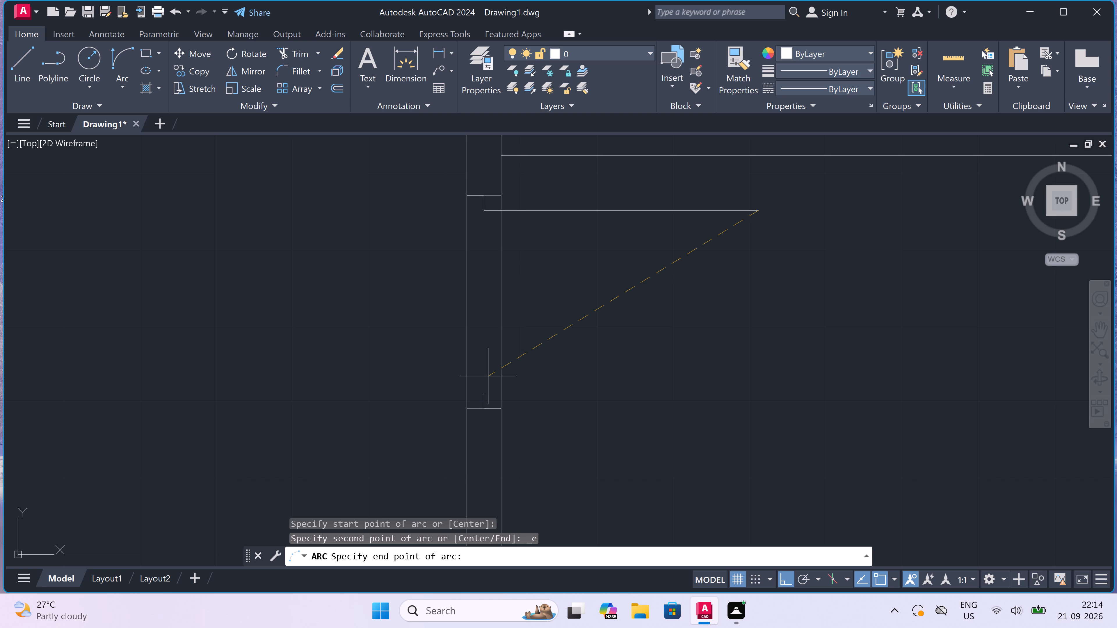
left_click(481, 392)
left_click(620, 411)
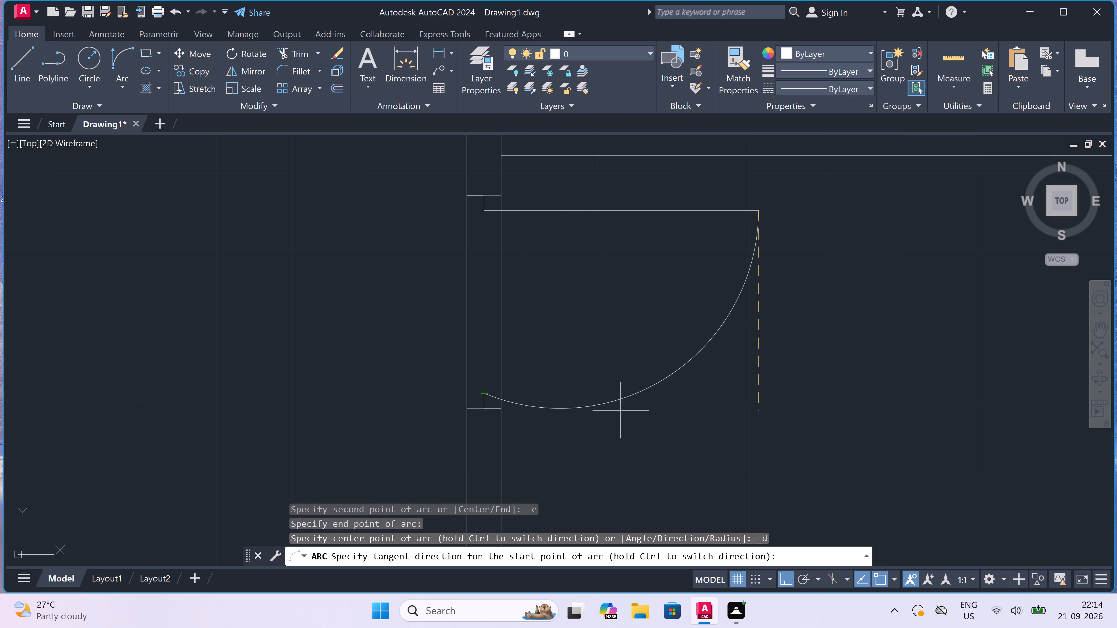
scroll(581, 342, "down", 7)
scroll(595, 360, "up", 3)
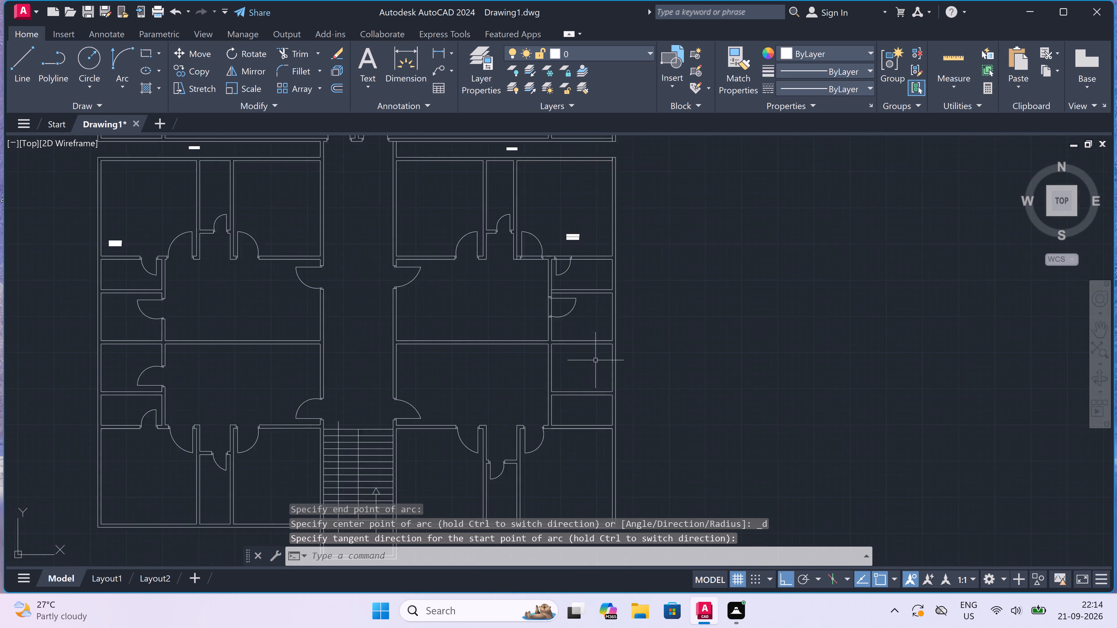
Draw the south jamb across the west wall of the east wing's third small room from the north, with a 2" stop and 3' leaf running east.
scroll(508, 349, "up", 2)
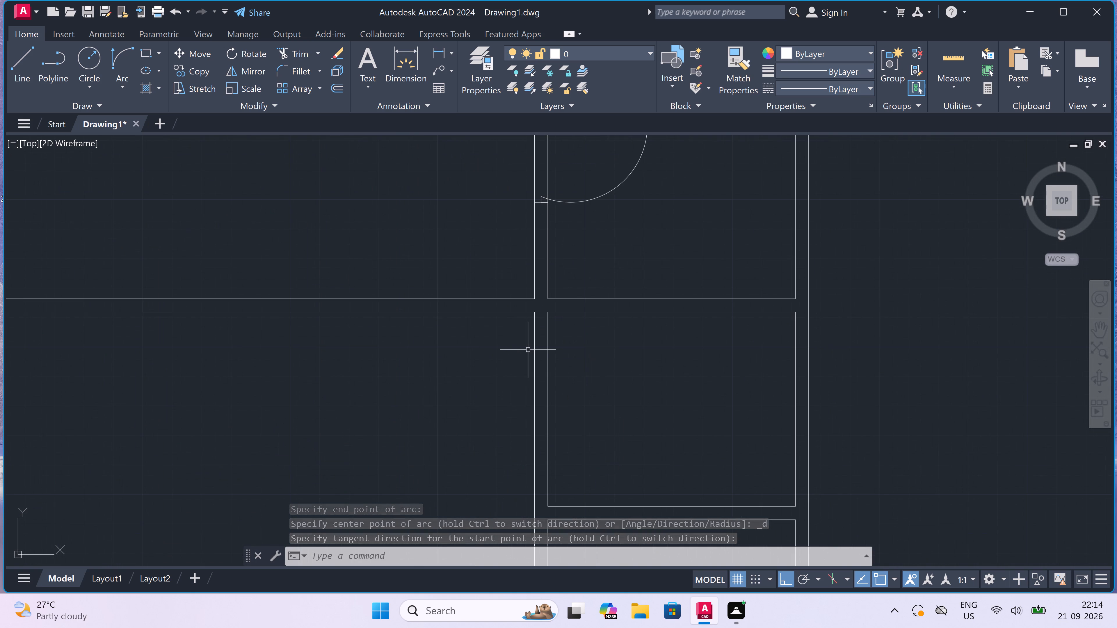
key("l")
key("space")
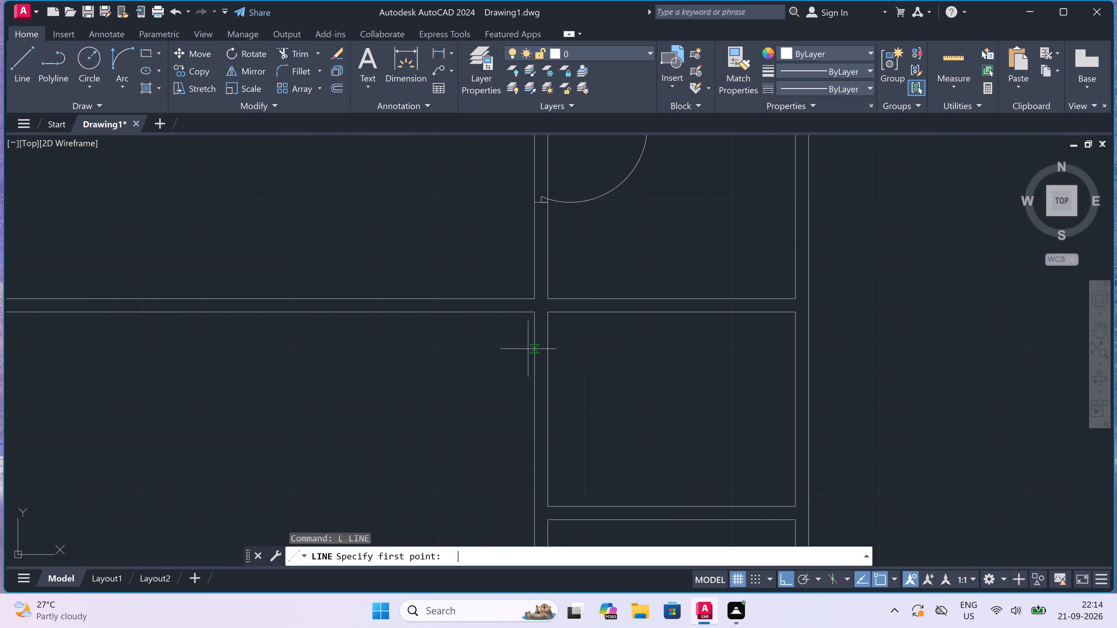
scroll(537, 335, "down", 1)
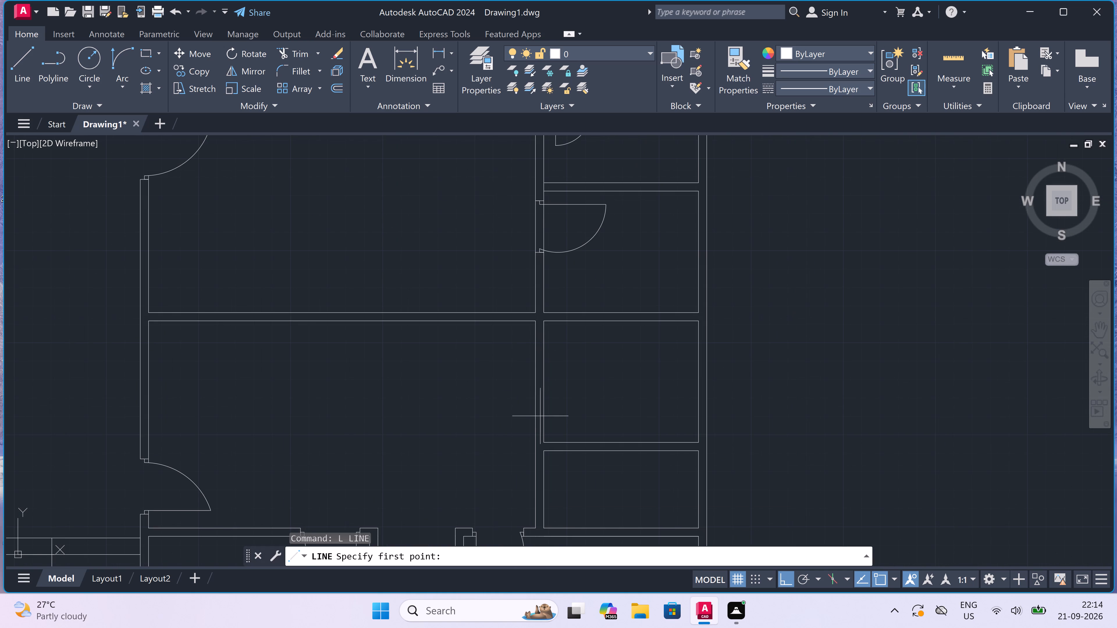
scroll(542, 423, "down", 2)
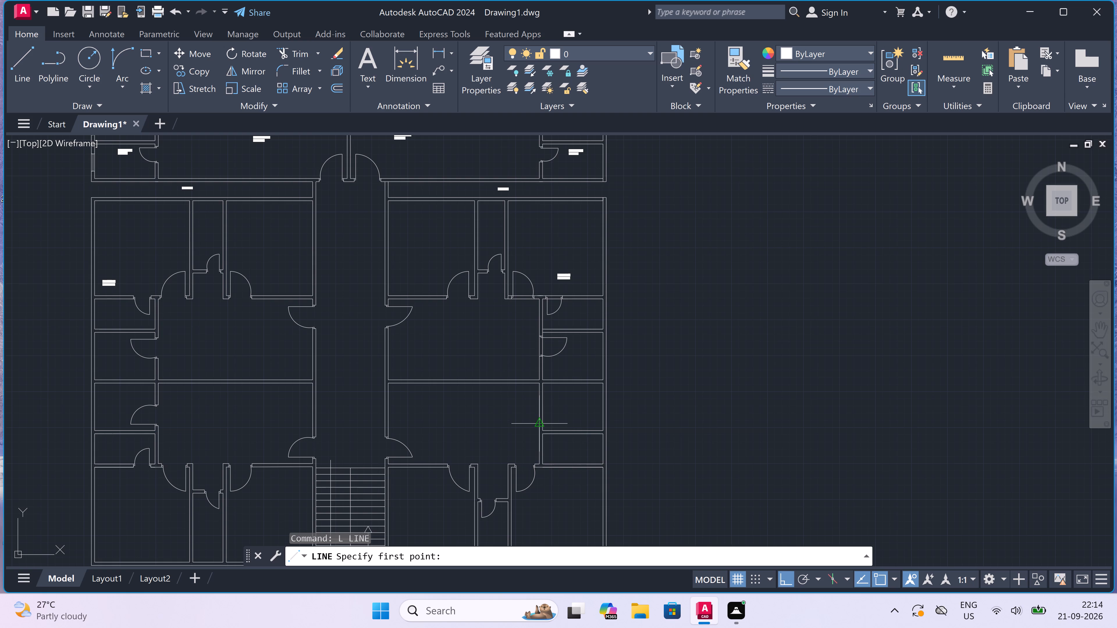
scroll(545, 432, "up", 6)
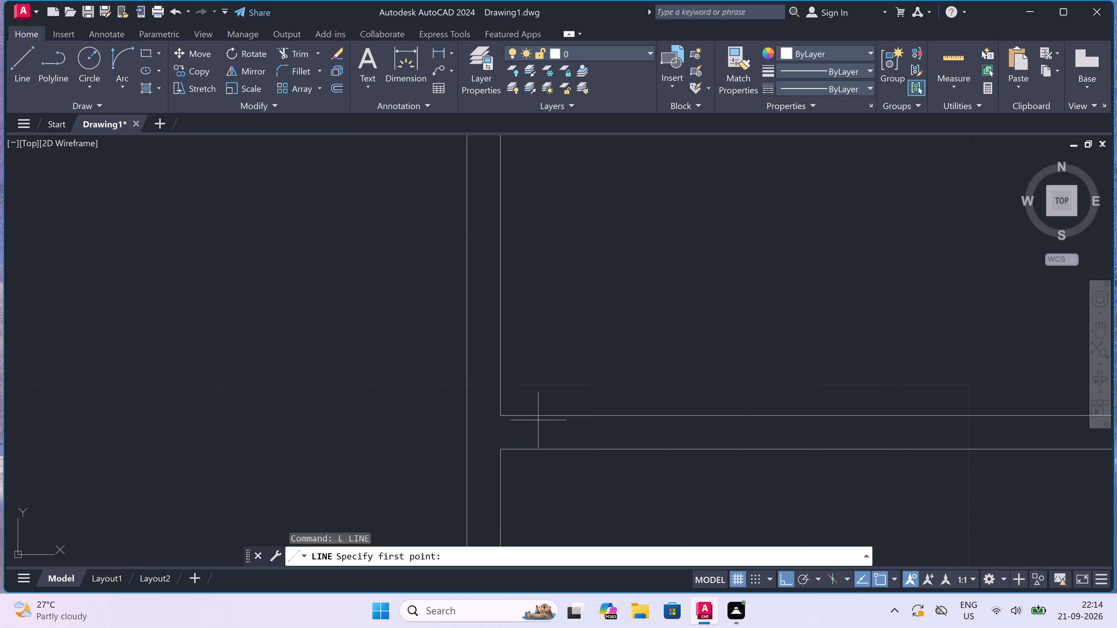
left_click(499, 389)
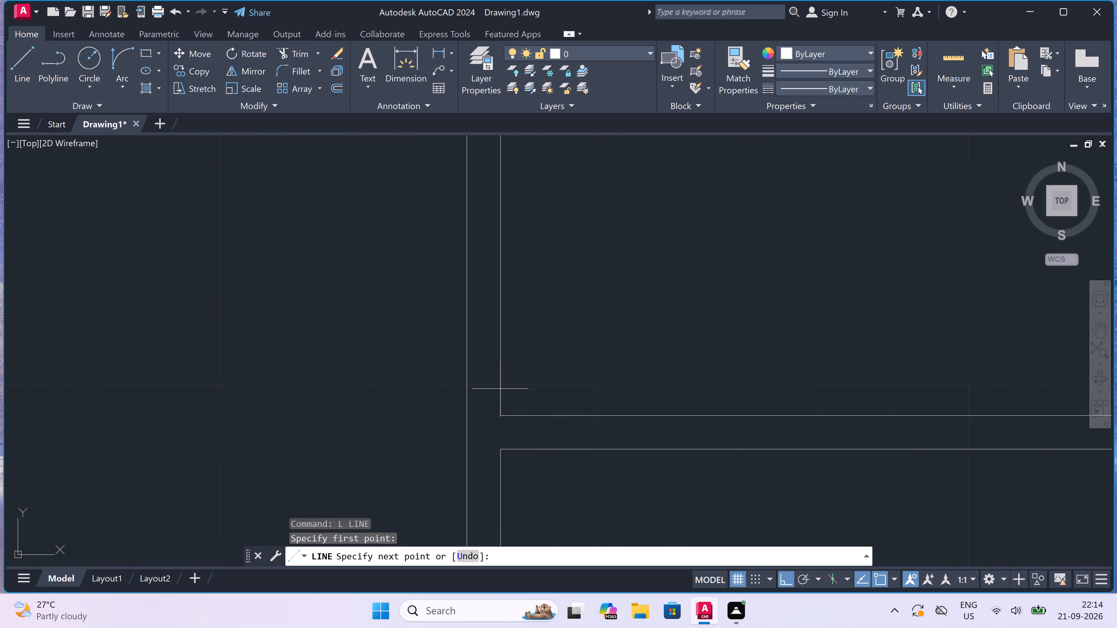
left_click(471, 390)
left_click(484, 386)
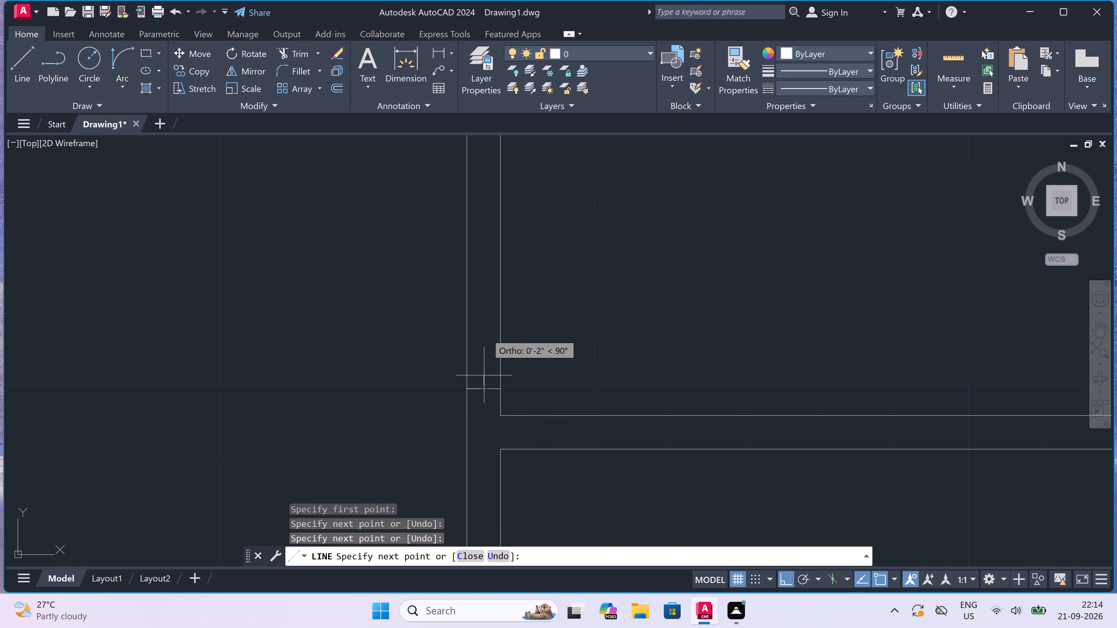
type("2\"")
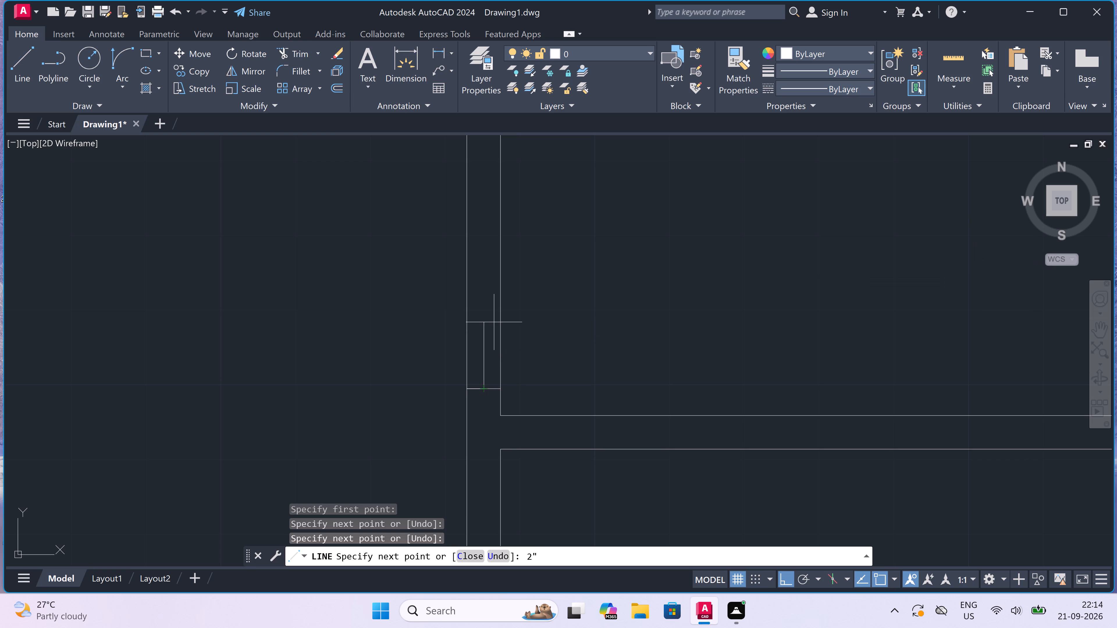
key("2")
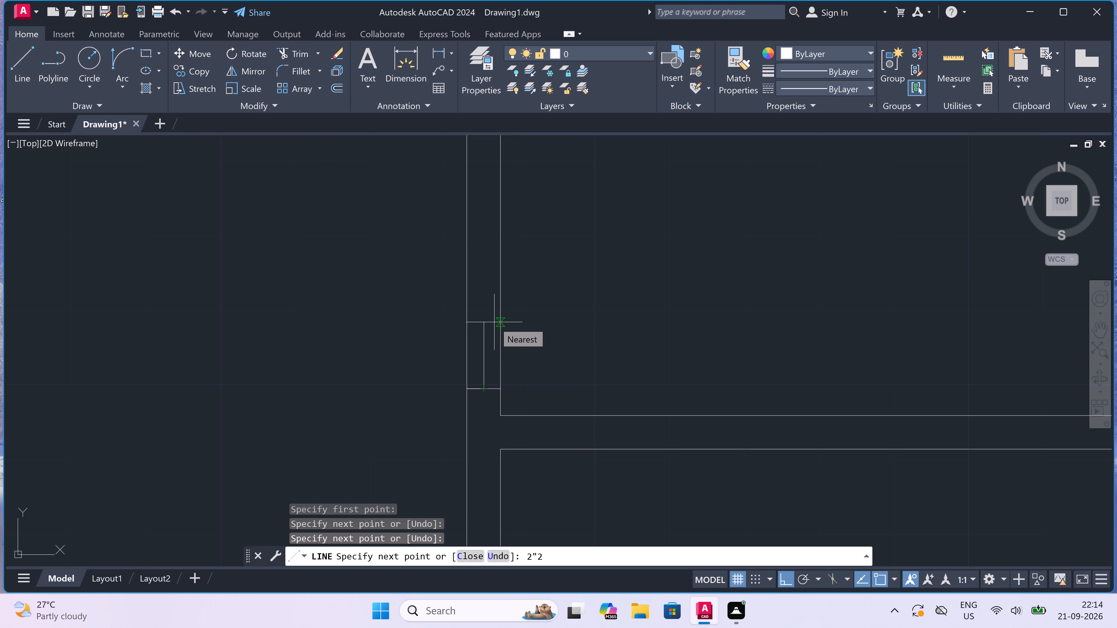
type("\"")
key("space")
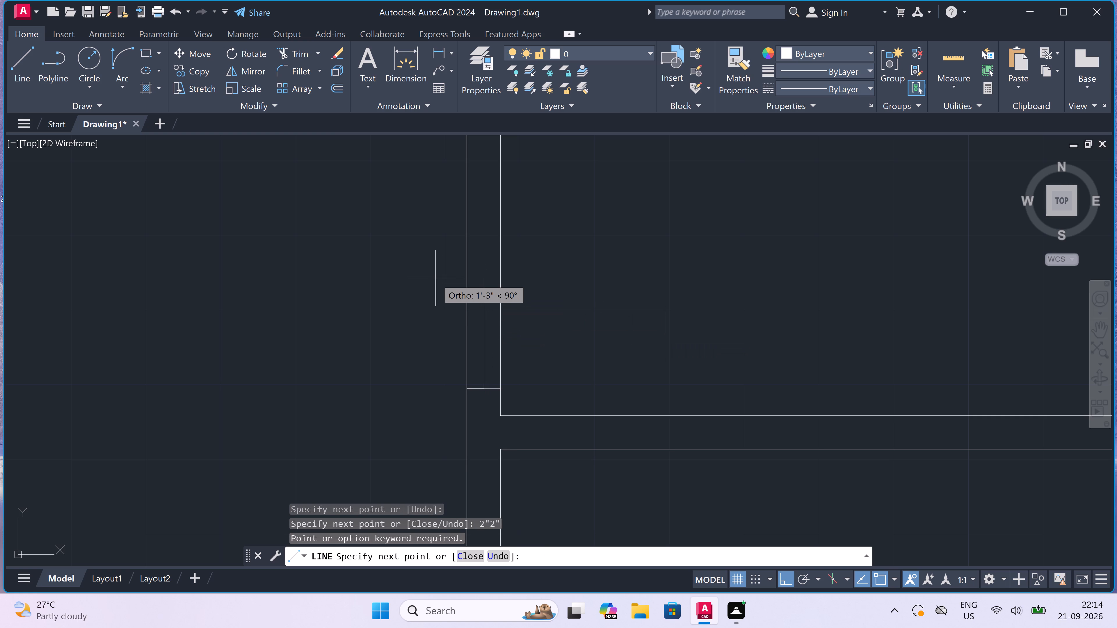
type("2\"")
key("space")
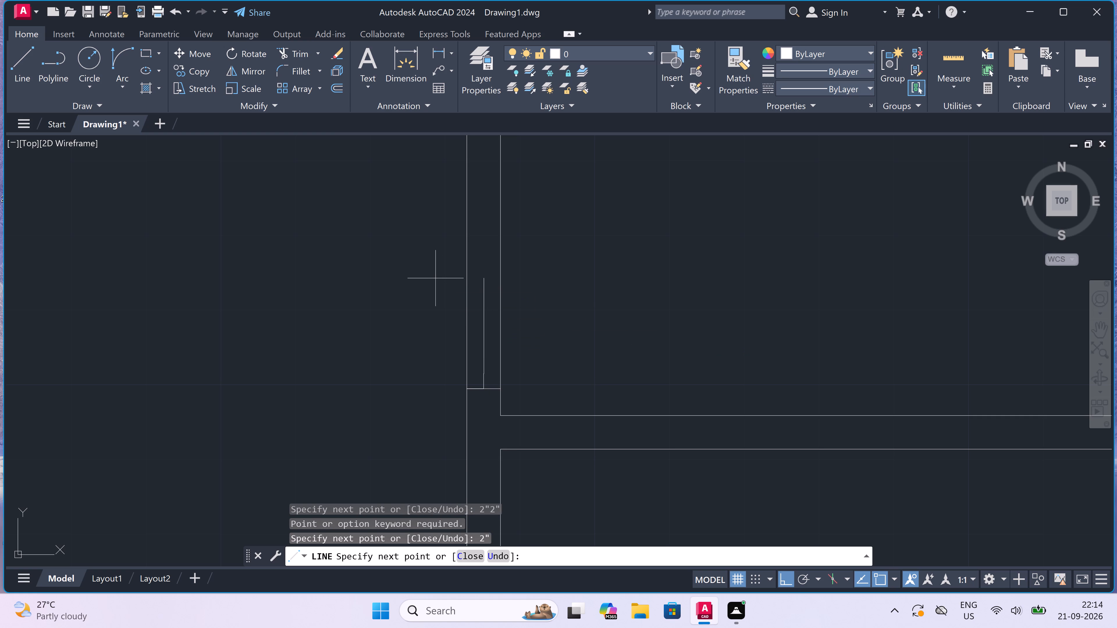
type("3'")
key("space")
key("Escape")
Draw the 3' door's north jamb across the same west wall, with a 2" stop from its midpoint pointing south.
key("space")
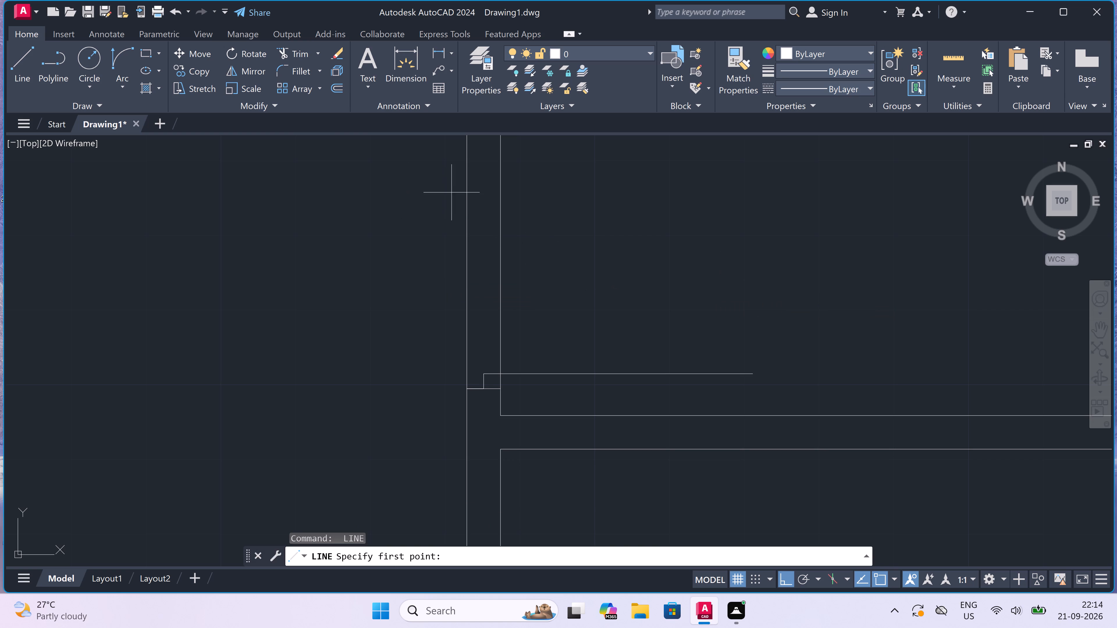
left_click(467, 197)
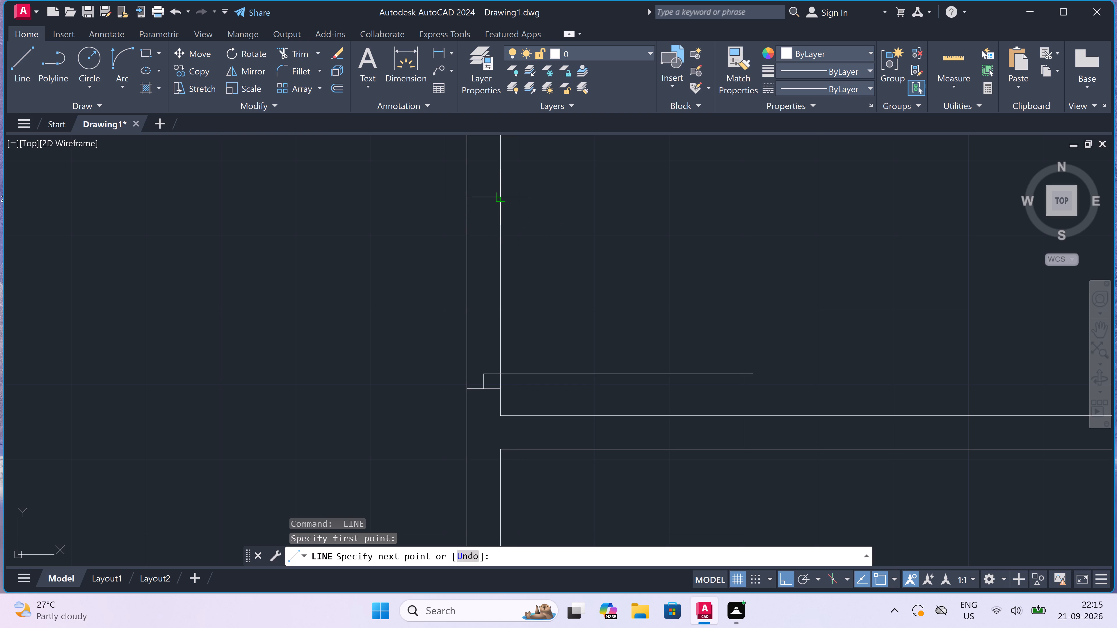
left_click_drag(496, 194, 499, 195)
left_click_drag(482, 201, 482, 207)
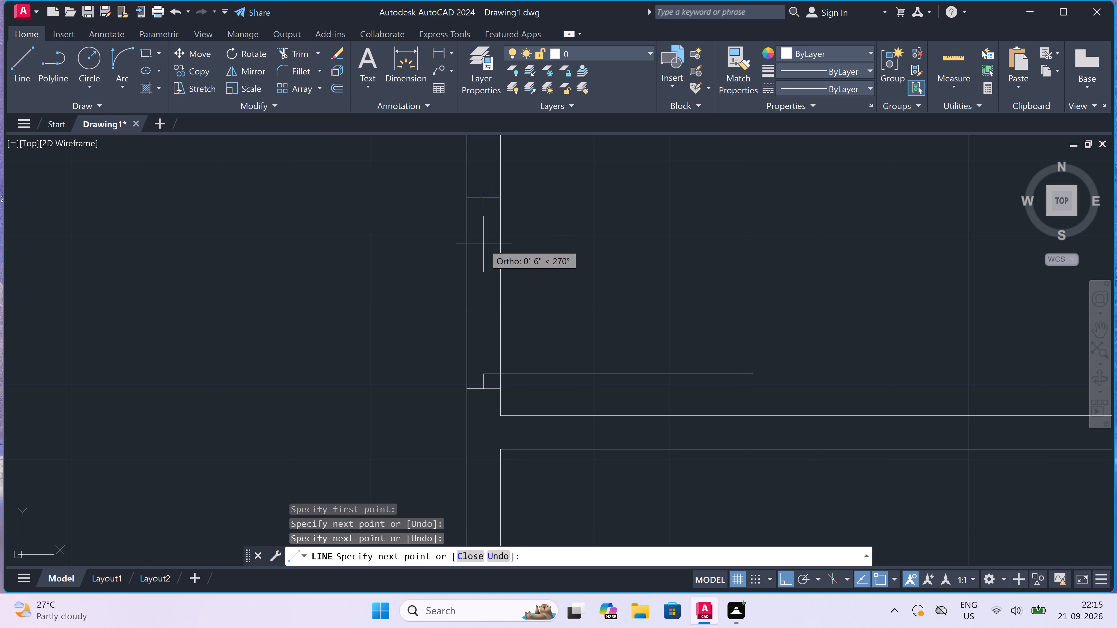
type("2\"")
key("space")
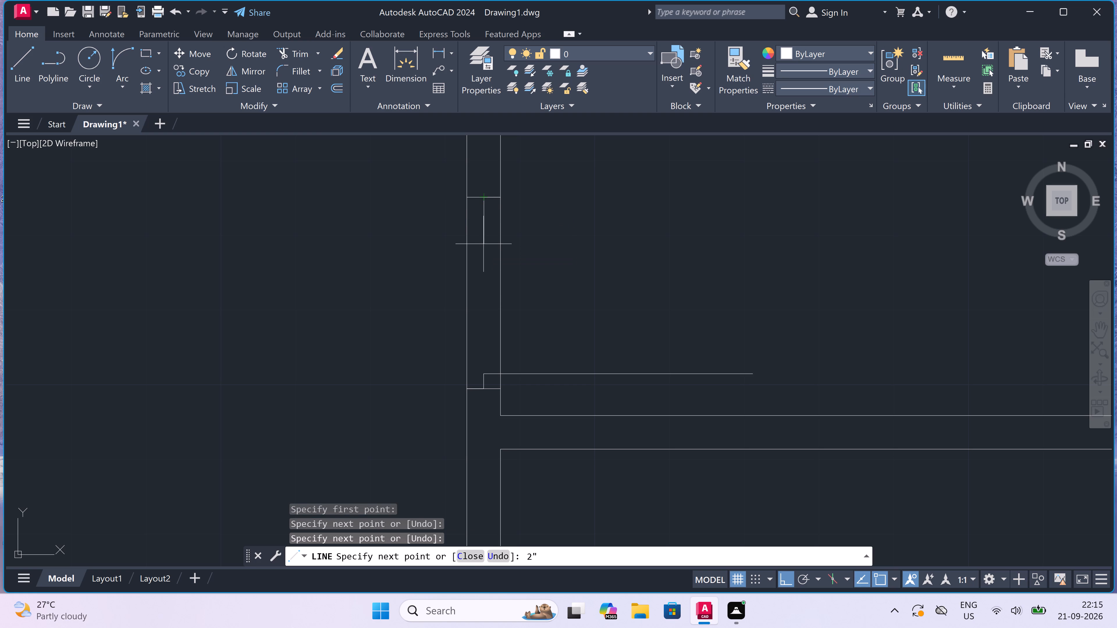
key("Escape")
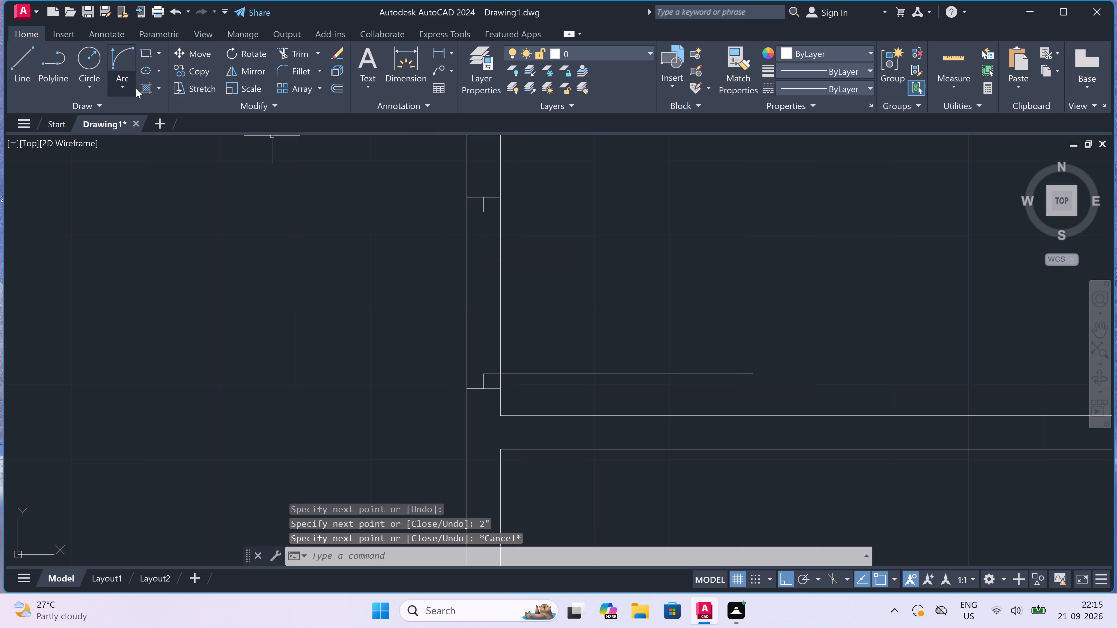
Draw the door swing arc from the free end of the 3' leaf to the north jamb's stop, bulging northeast.
left_click_drag(124, 63, 148, 96)
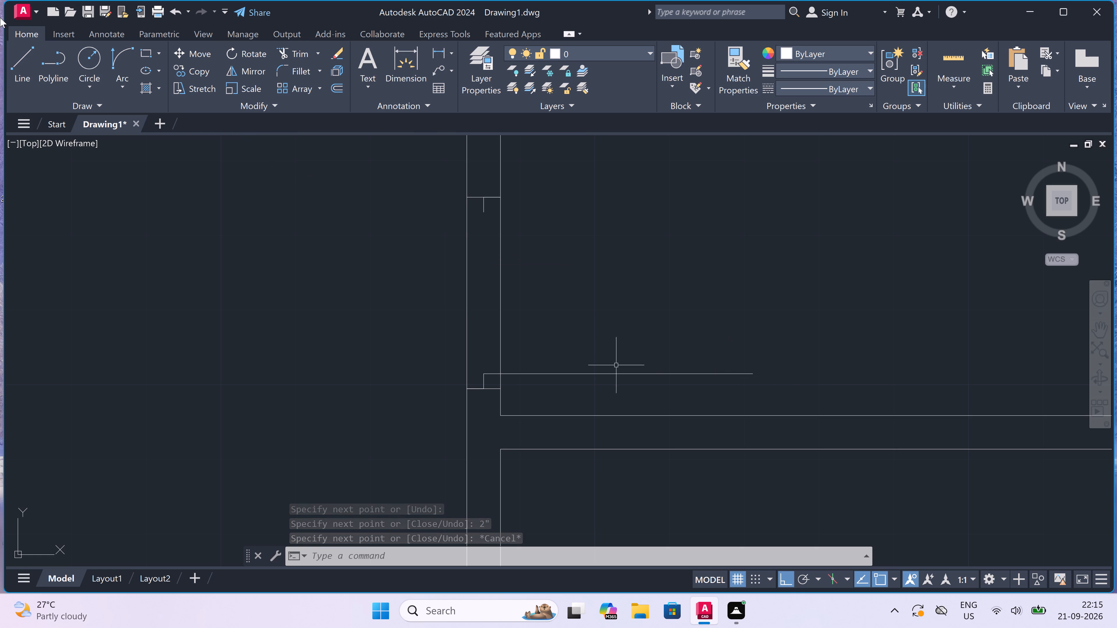
left_click(125, 60)
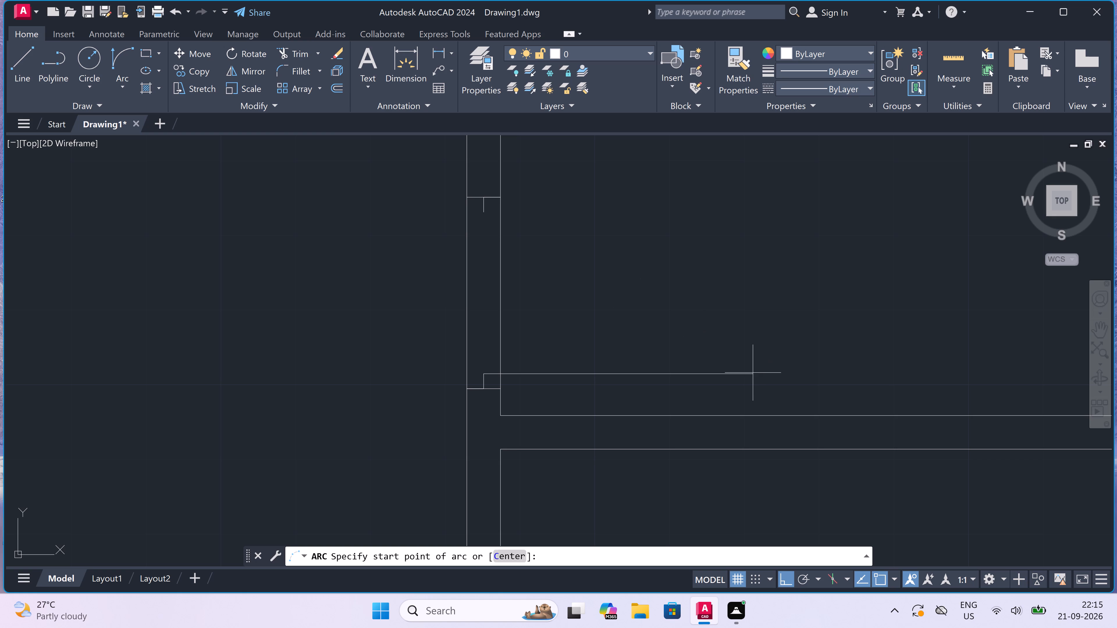
left_click_drag(752, 373, 751, 370)
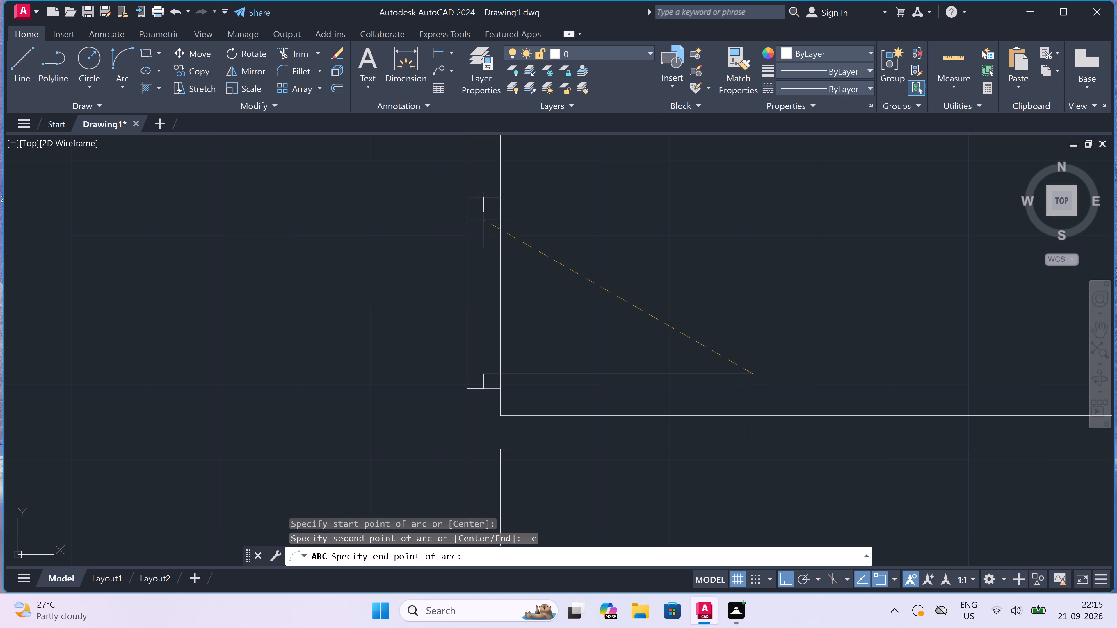
double_click(481, 210)
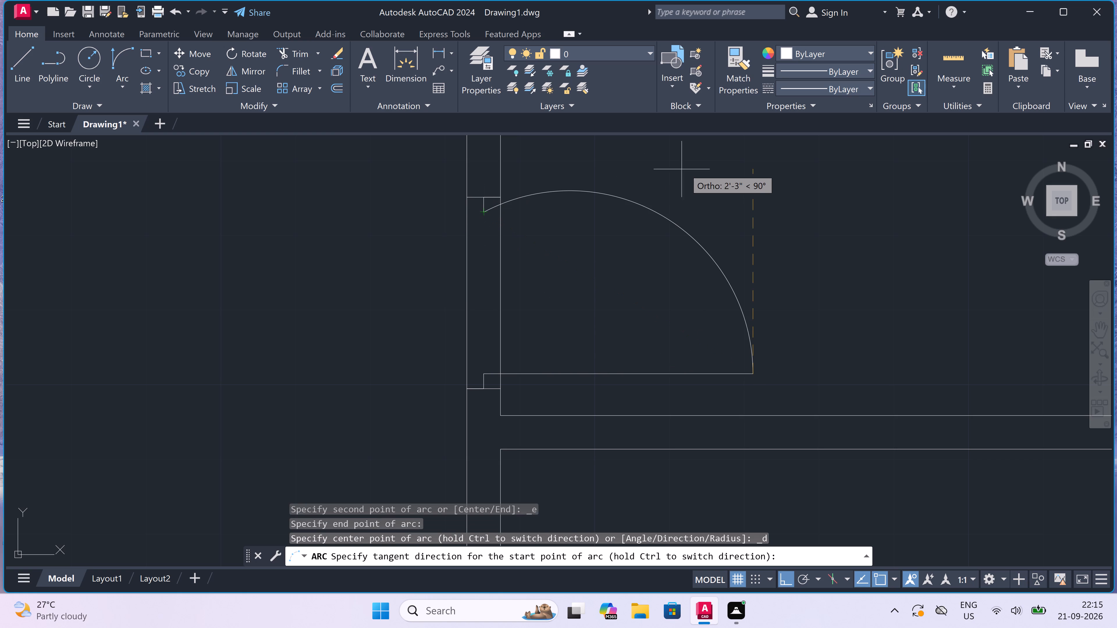
left_click_drag(685, 169, 684, 172)
Draw the west jamb across the south wall of the east wing's southernmost small room, with a 2" stop and a 2' leaf running north.
scroll(575, 230, "down", 6)
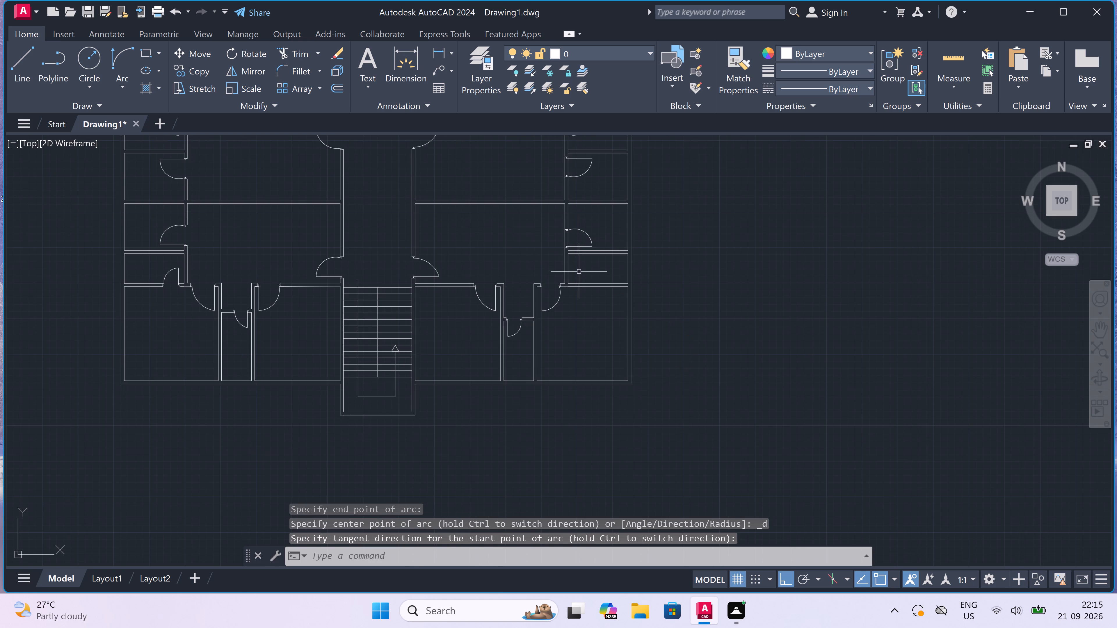
scroll(576, 278, "up", 3)
scroll(557, 315, "up", 1)
type("L")
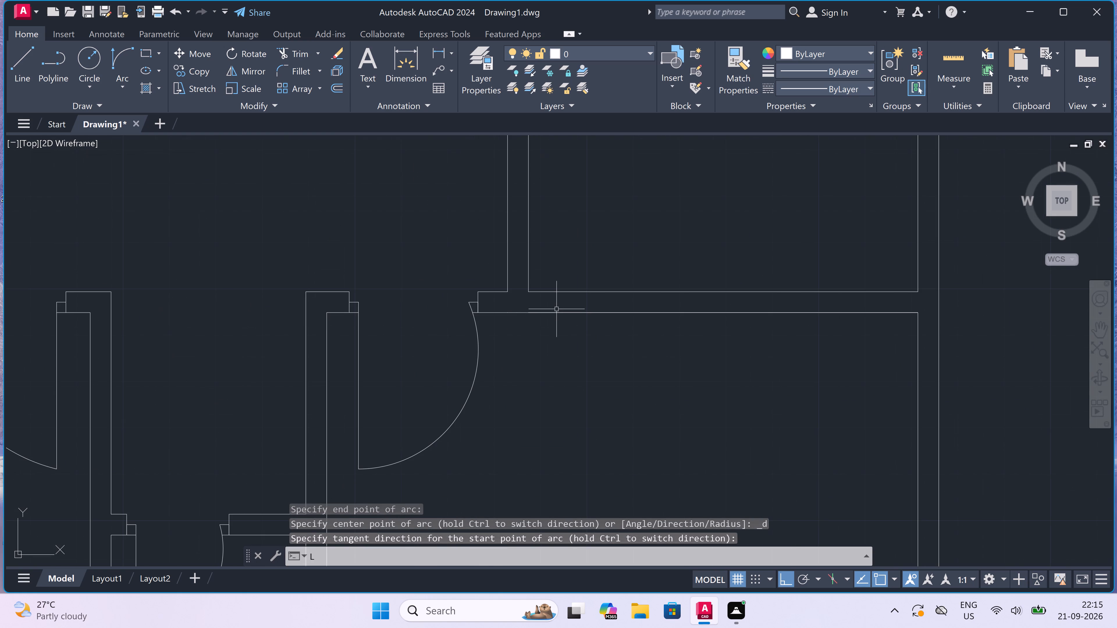
key("space")
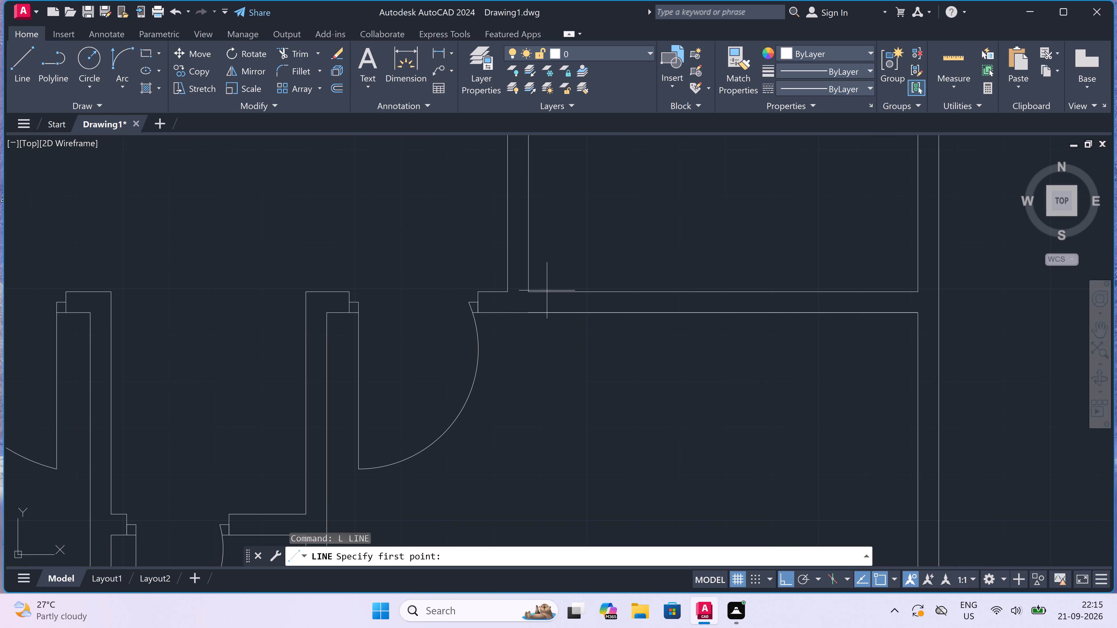
left_click(555, 290)
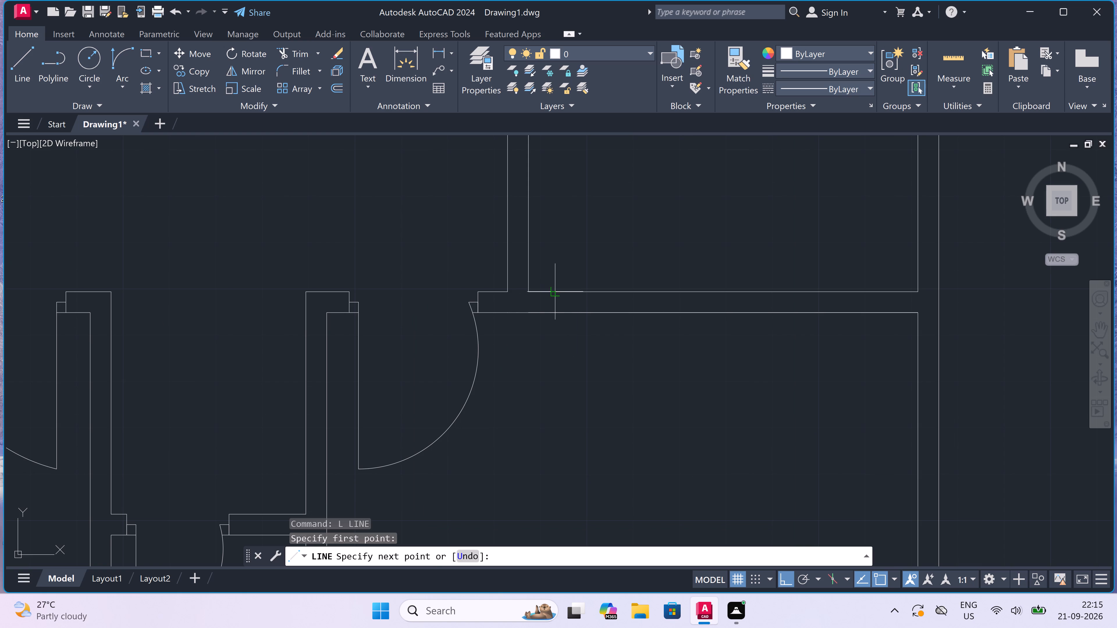
double_click(557, 311)
scroll(556, 301, "up", 2)
left_click_drag(556, 301, 559, 301)
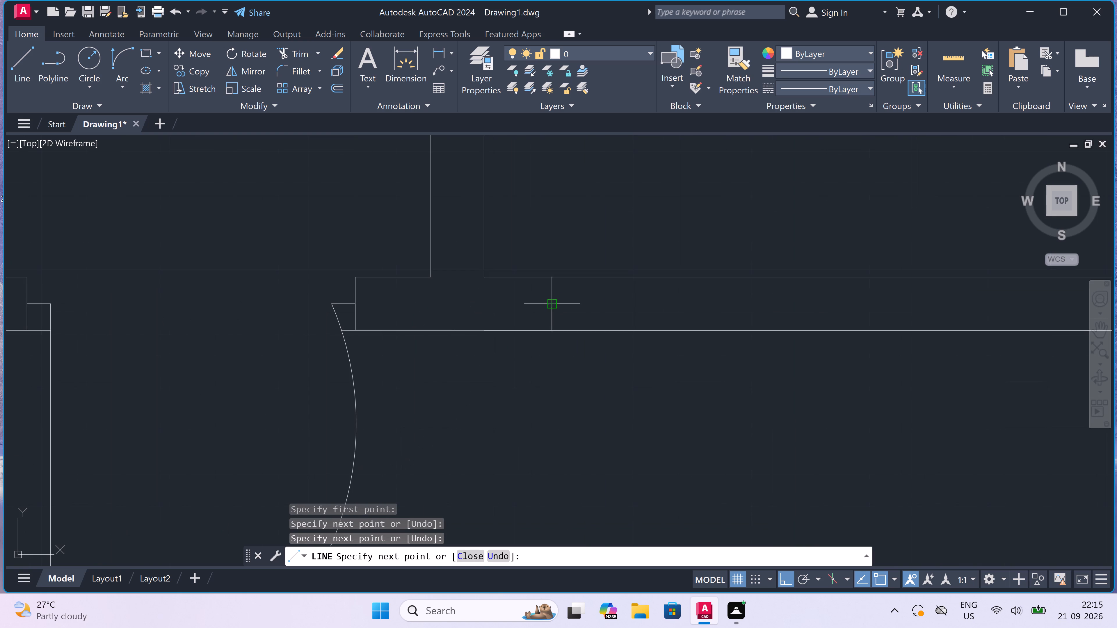
type("2\"")
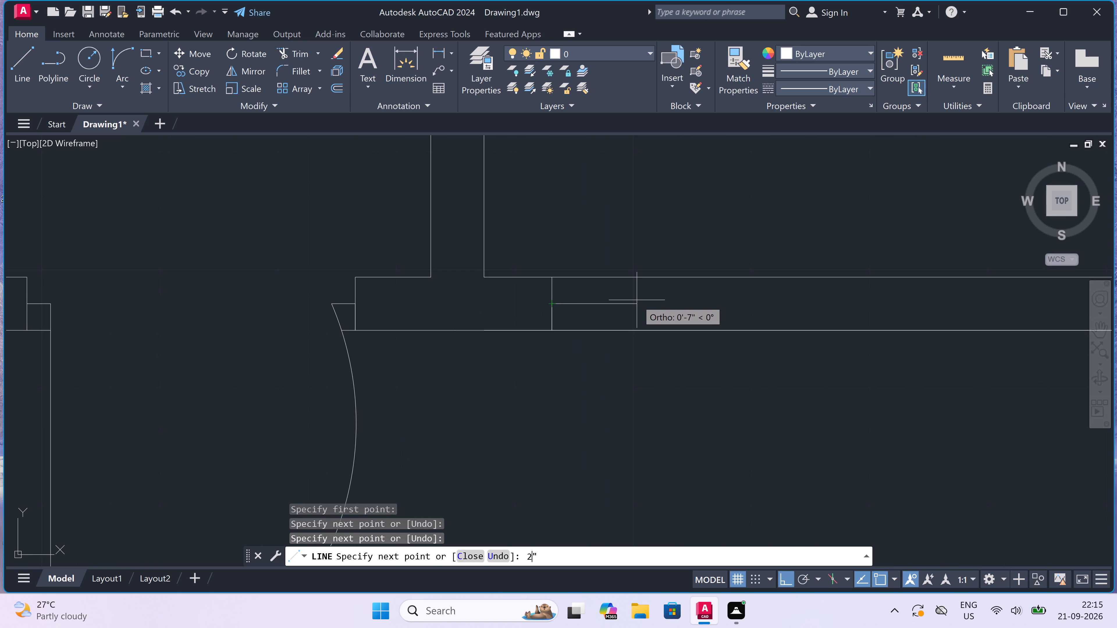
key("space")
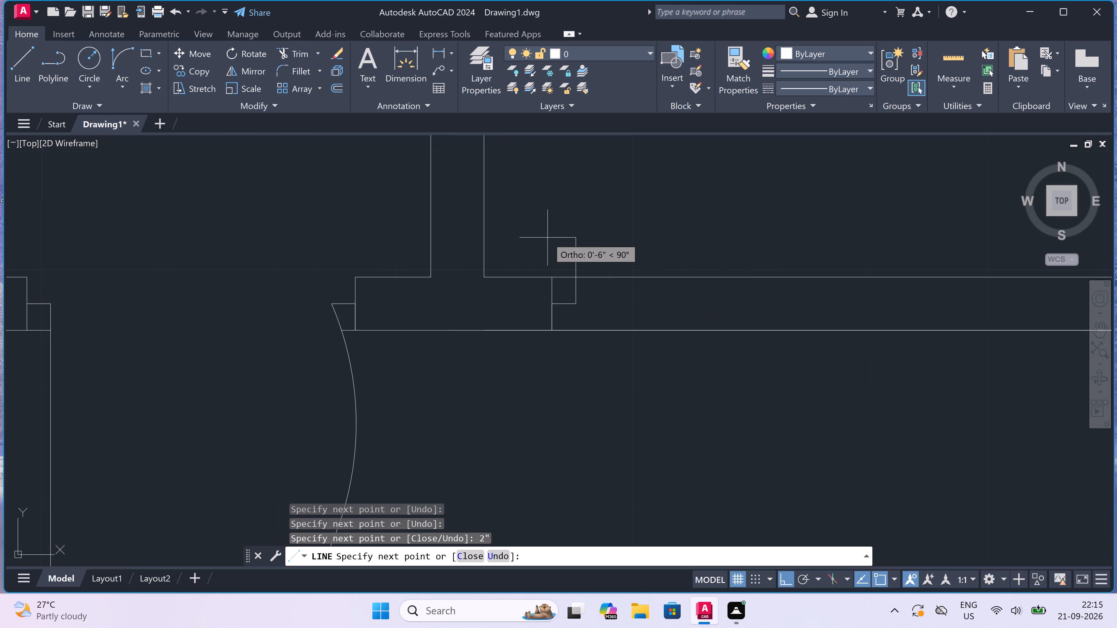
key("2")
key("apostrophe")
key("space")
scroll(547, 235, "down", 3)
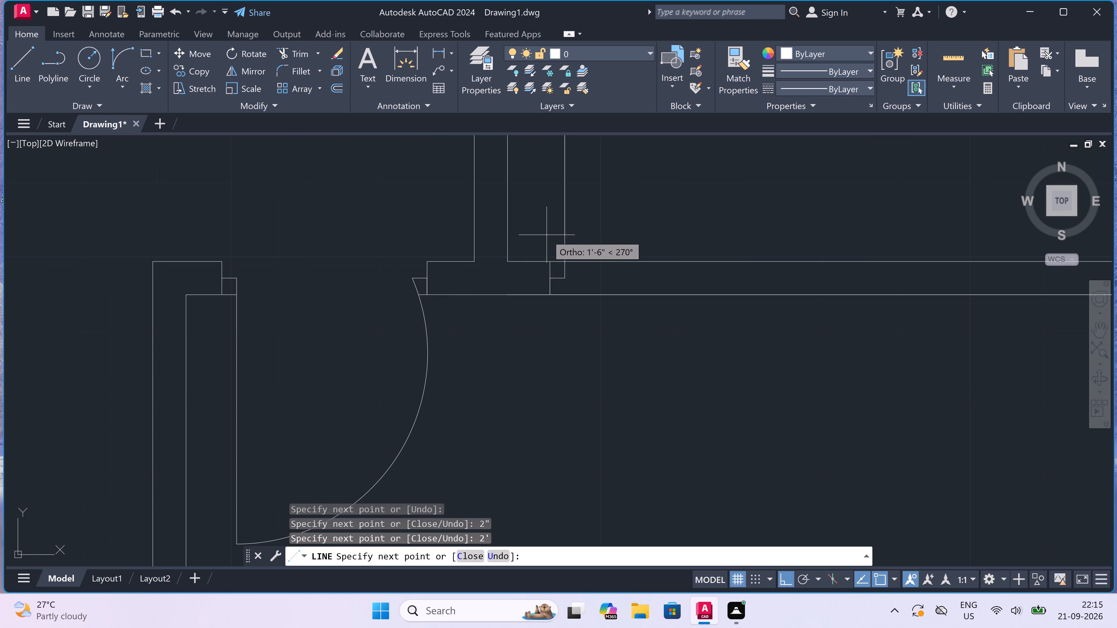
scroll(580, 190, "up", 2)
key("Escape")
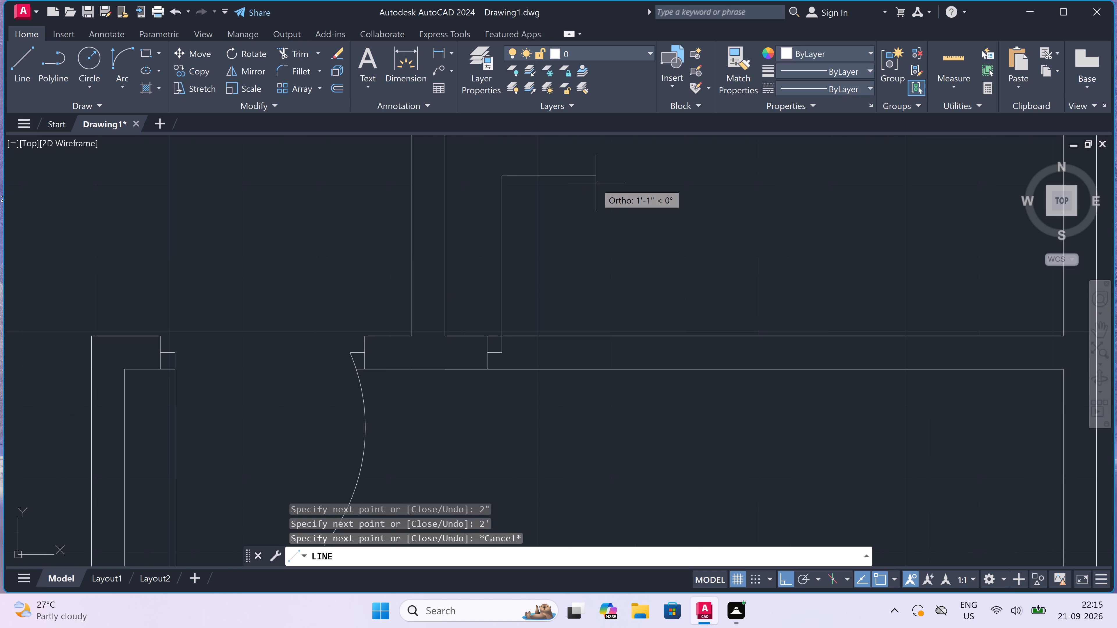
Draw the 2' door's east jamb across the same south wall, with a 2" stop from its midpoint pointing west.
key("space")
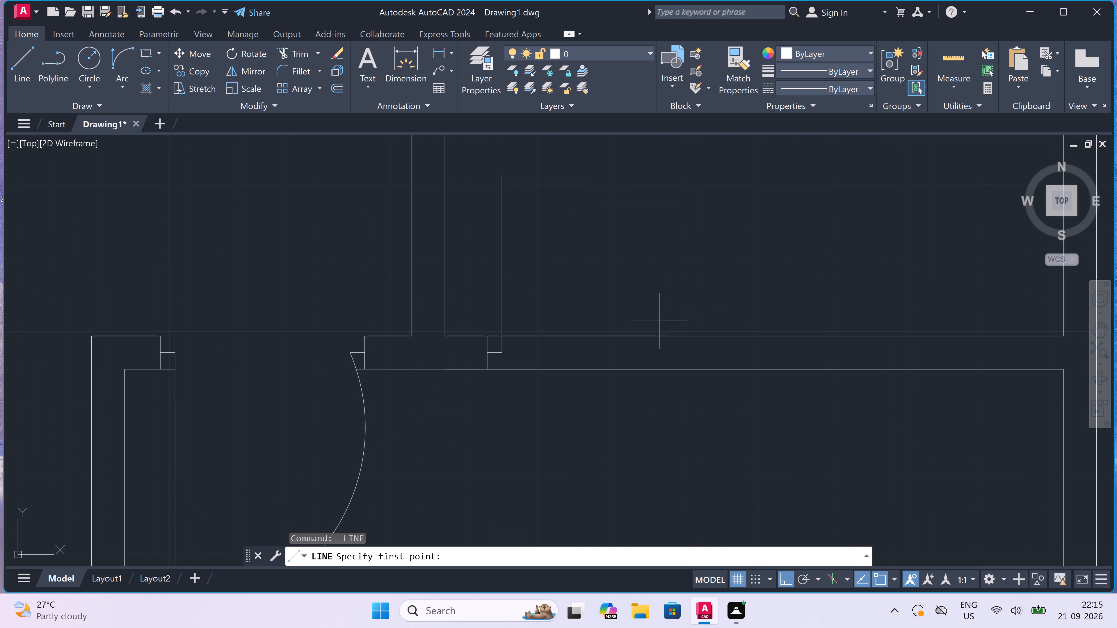
left_click(650, 336)
left_click(652, 364)
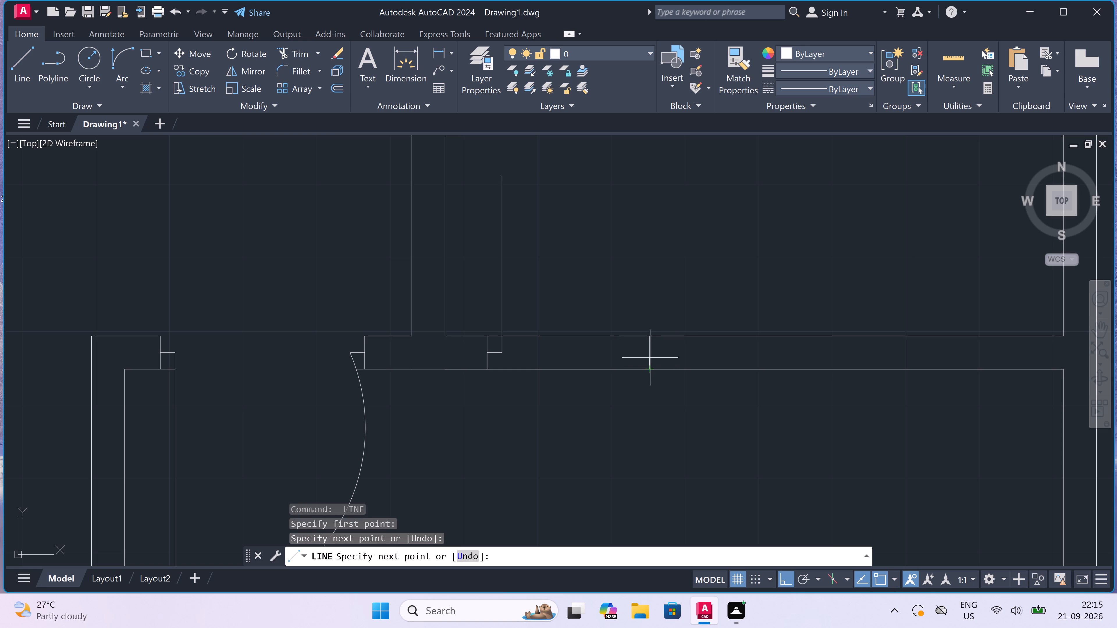
left_click(650, 355)
type("2\"")
key("space")
key("Escape")
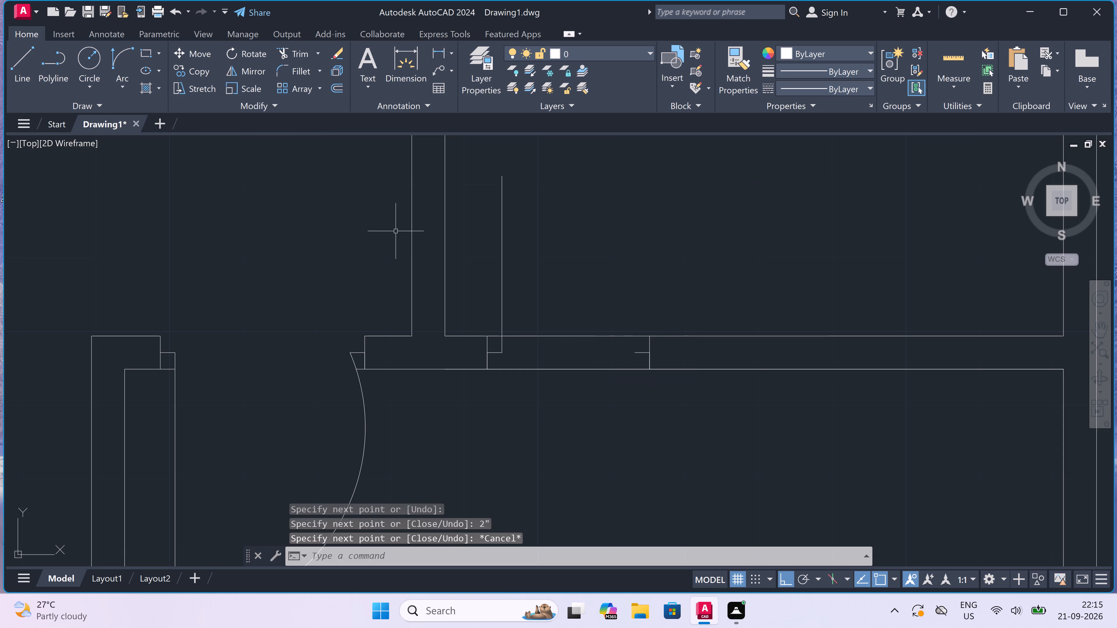
Draw the door swing arc from the free end of the 2' leaf to the east jamb's stop, bulging northeast.
left_click(124, 69)
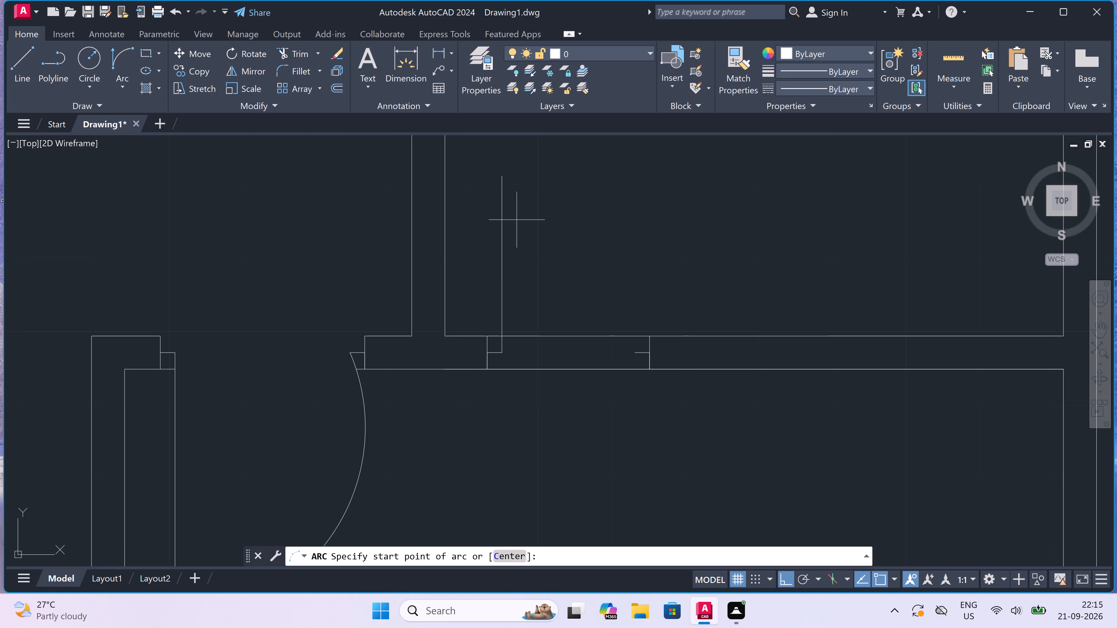
left_click(506, 174)
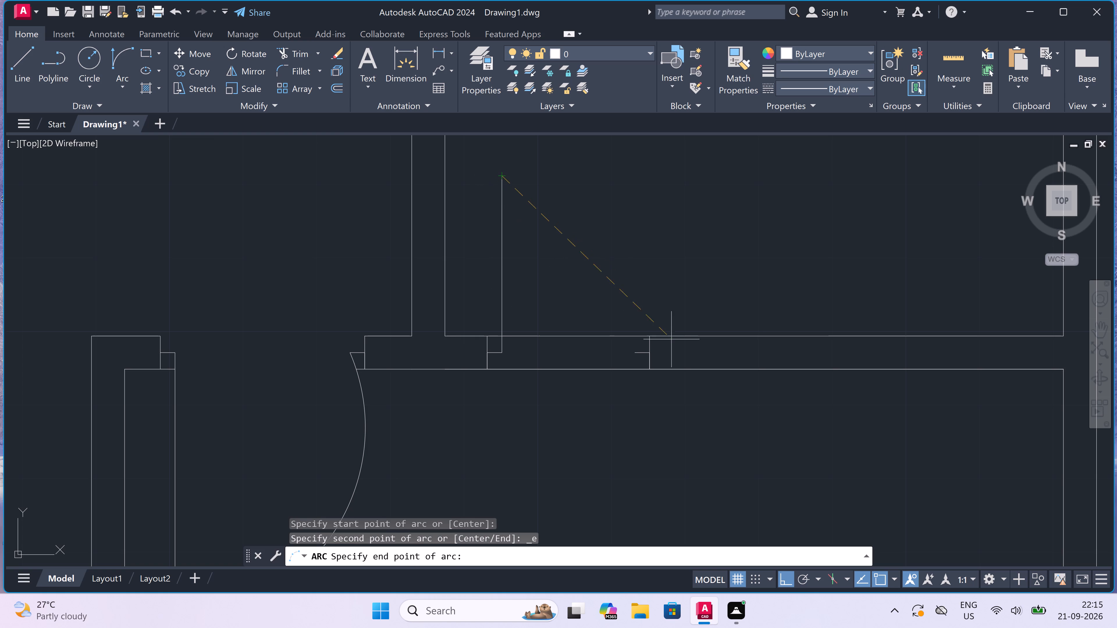
left_click(634, 350)
double_click(695, 261)
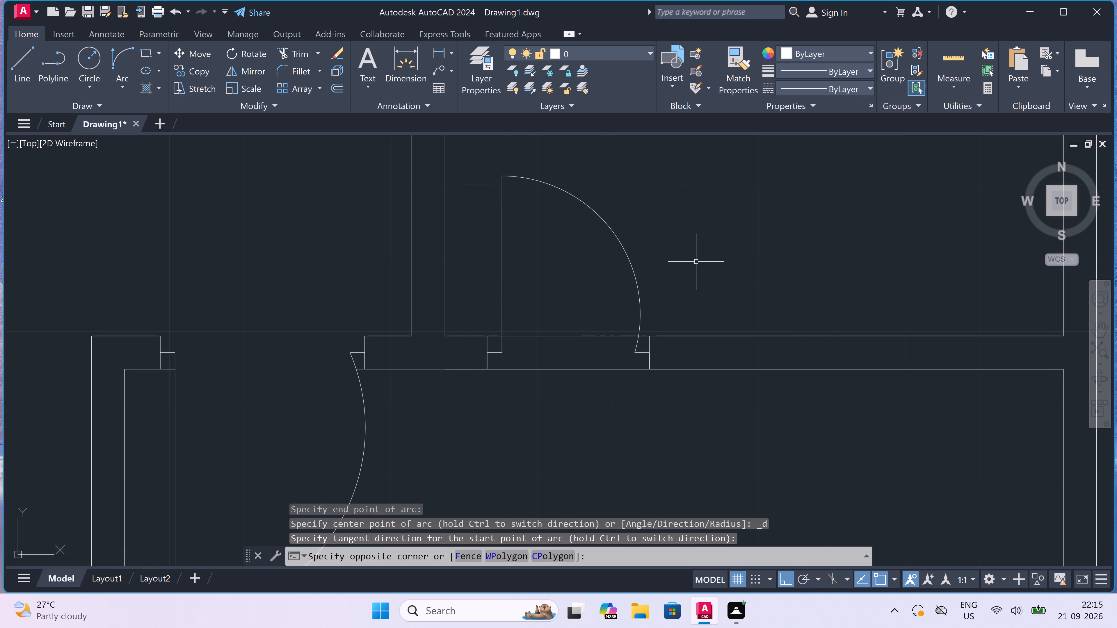
Trim the wall lines between the jambs of the 2' door in the south wall of the east wing's southernmost small room.
type("TR")
key("space")
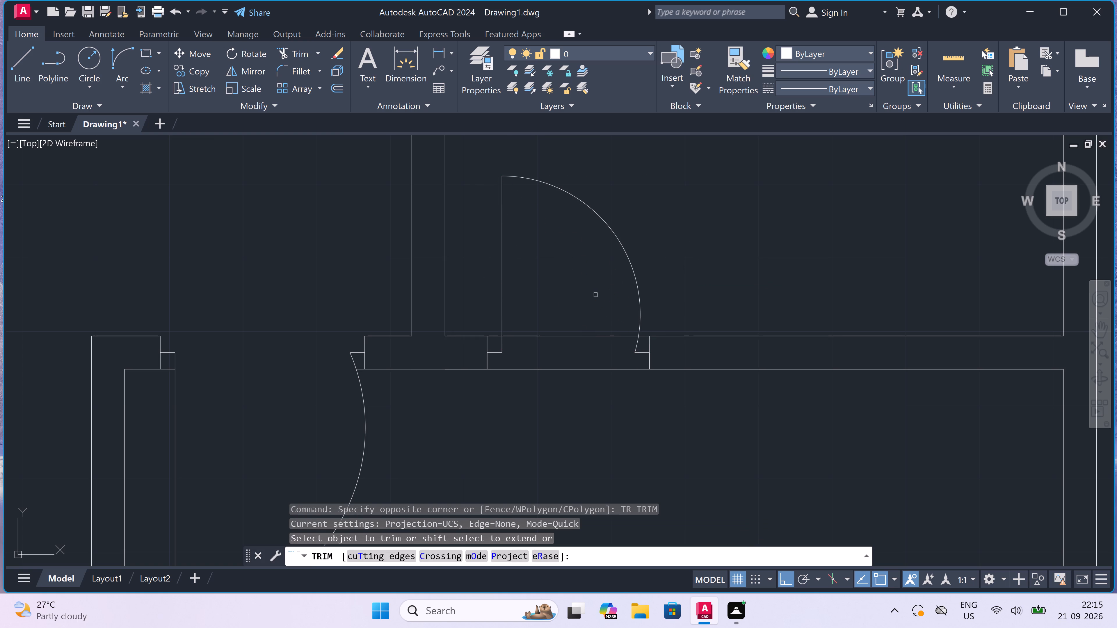
left_click(590, 296)
left_click_drag(590, 296, 590, 300)
left_click(576, 395)
scroll(576, 392, "down", 2)
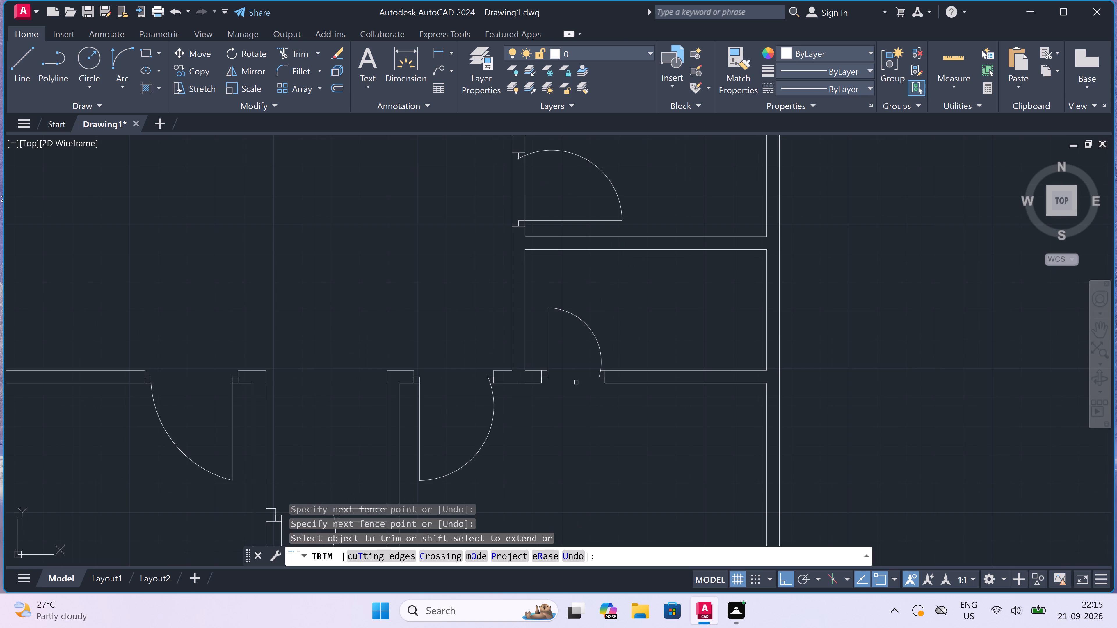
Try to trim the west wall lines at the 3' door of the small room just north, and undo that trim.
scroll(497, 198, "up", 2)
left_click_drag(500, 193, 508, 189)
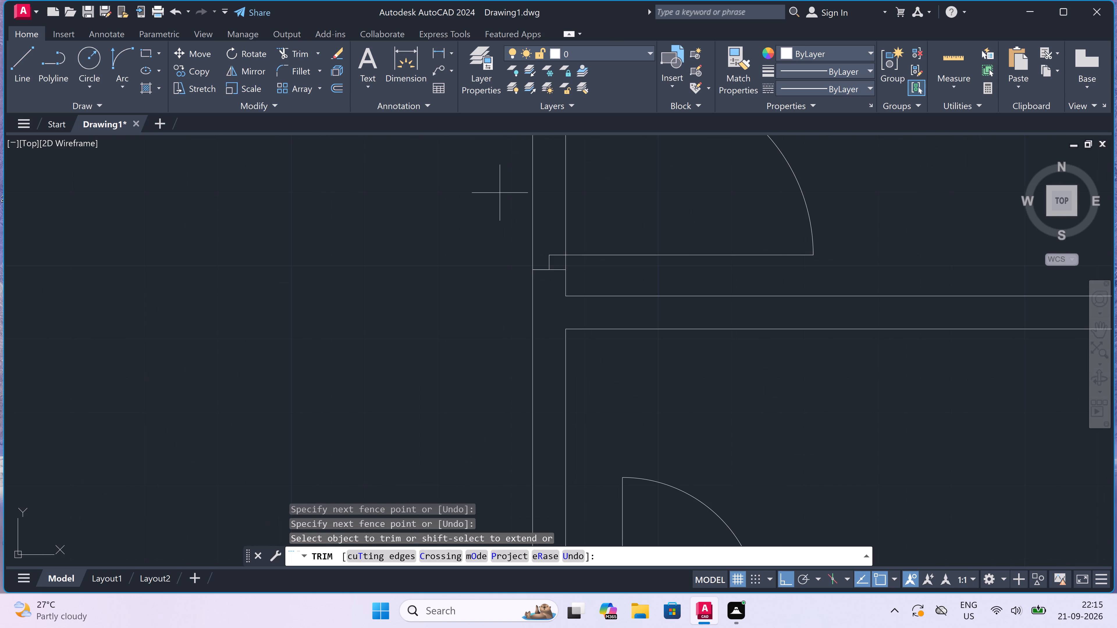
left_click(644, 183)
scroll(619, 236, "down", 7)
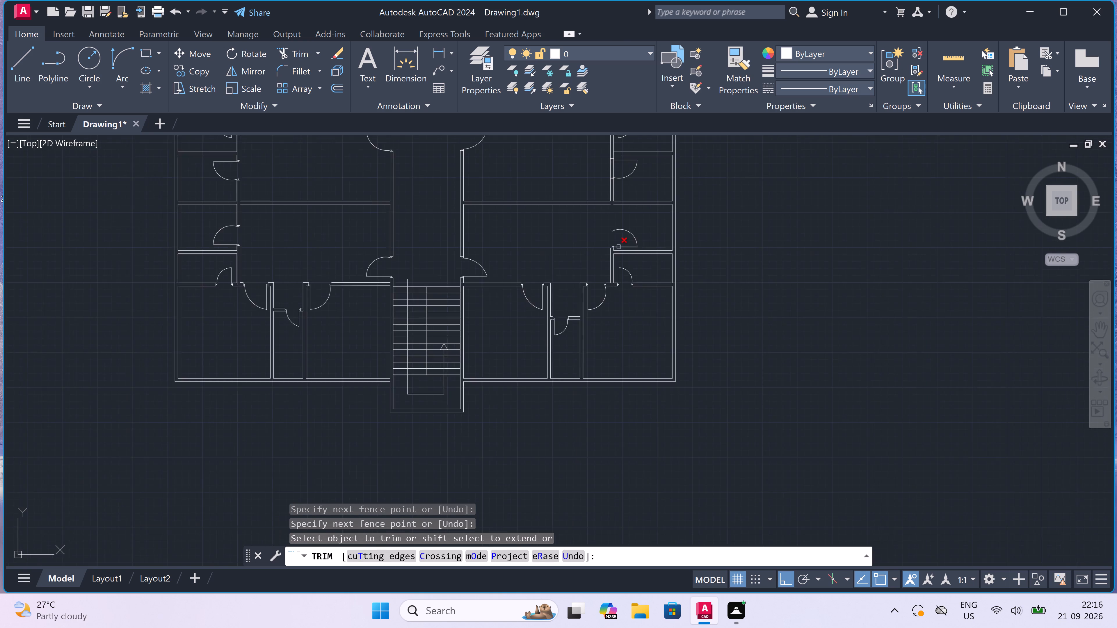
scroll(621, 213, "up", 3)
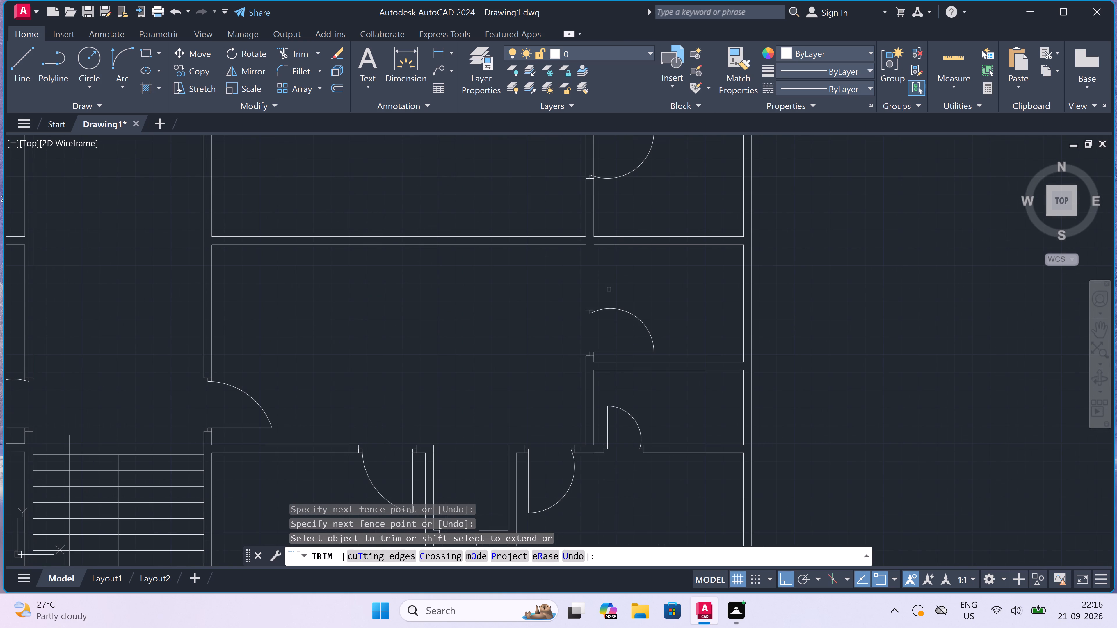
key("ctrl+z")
Trim both west wall lines between the jambs of the 3' door, just north of the southernmost small room.
scroll(589, 316, "down", 7)
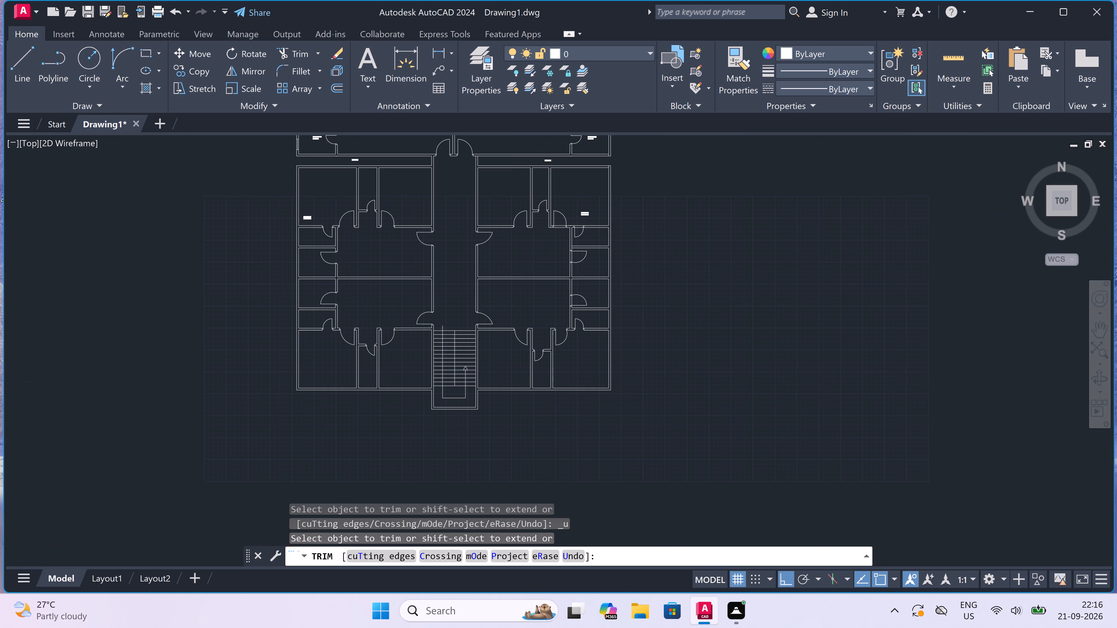
scroll(571, 311, "up", 1)
scroll(569, 283, "up", 4)
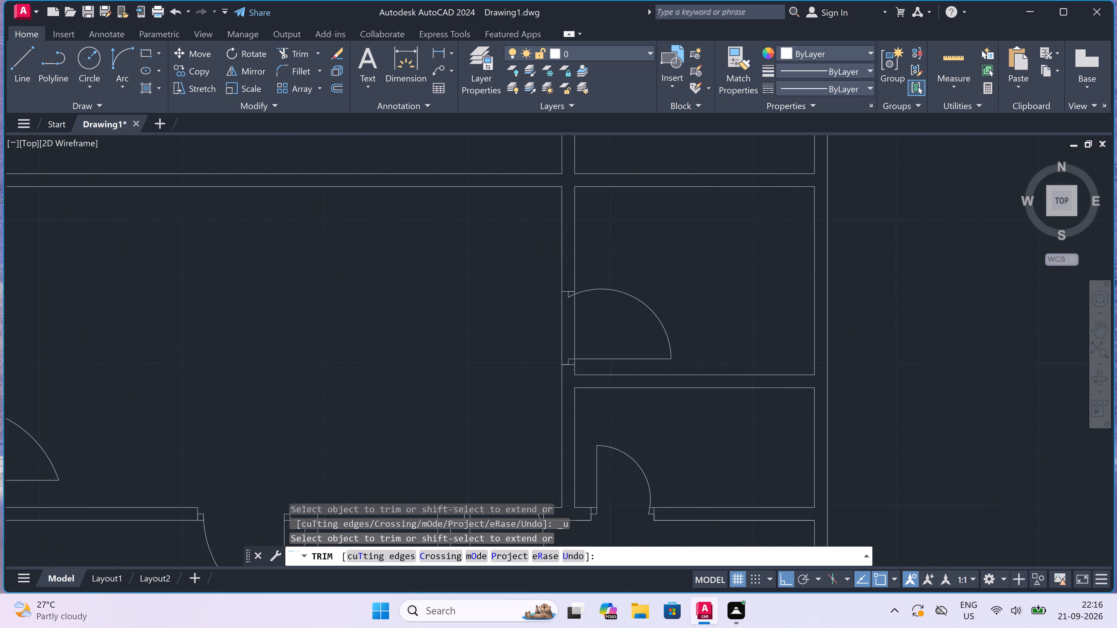
double_click(587, 338)
left_click_drag(503, 349, 517, 348)
left_click_drag(607, 335, 607, 338)
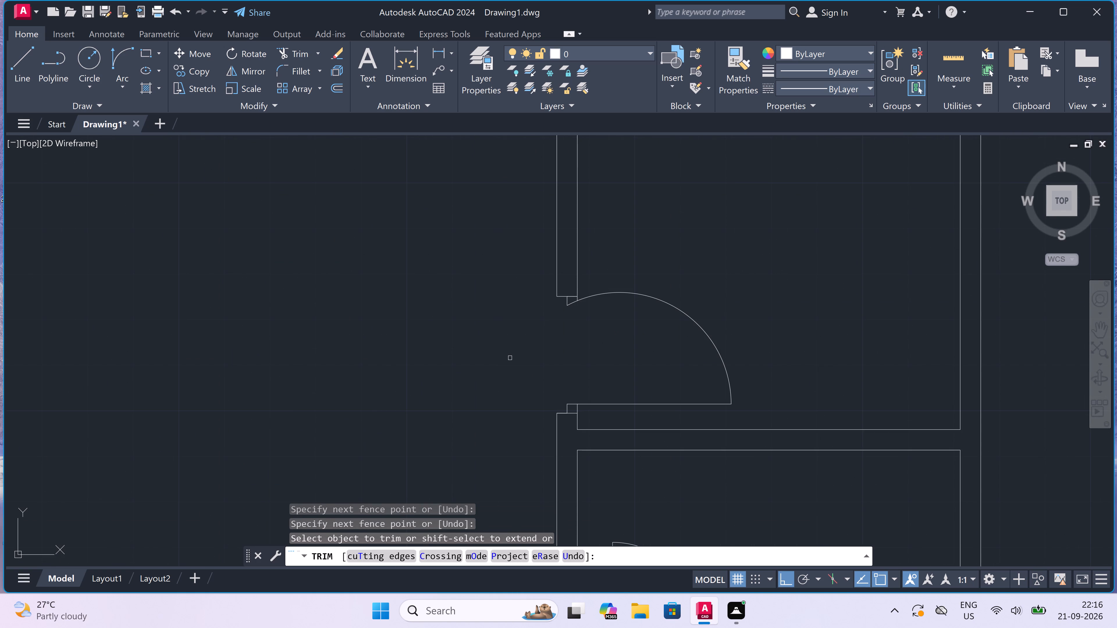
Trim the west wall lines between the door jambs of the next small room north in the east wing.
scroll(508, 357, "down", 2)
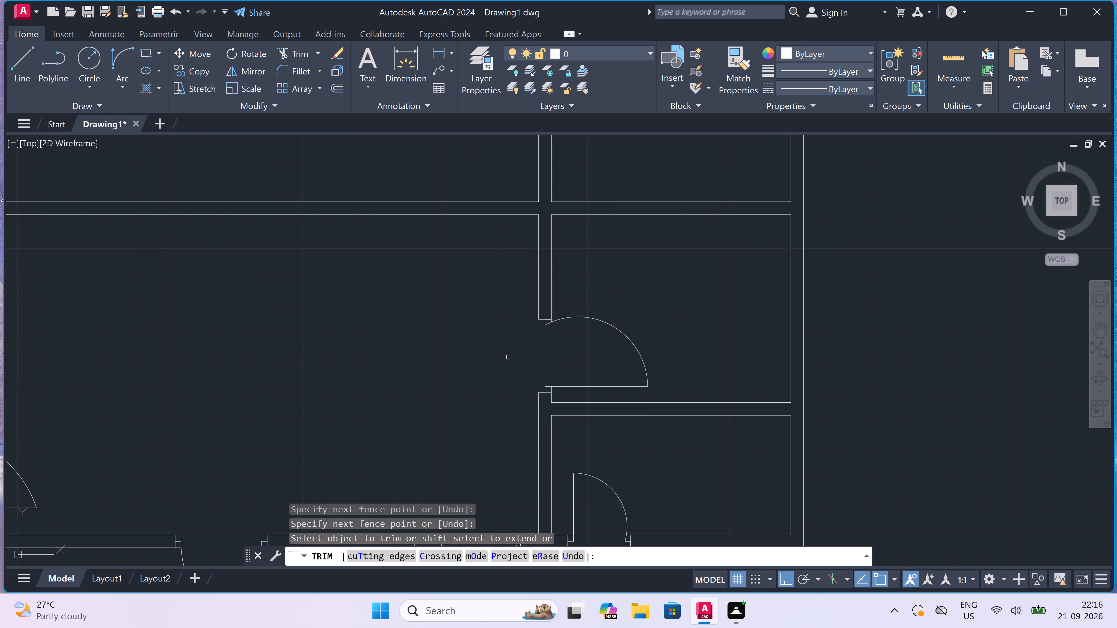
scroll(508, 357, "down", 1)
scroll(519, 223, "up", 2)
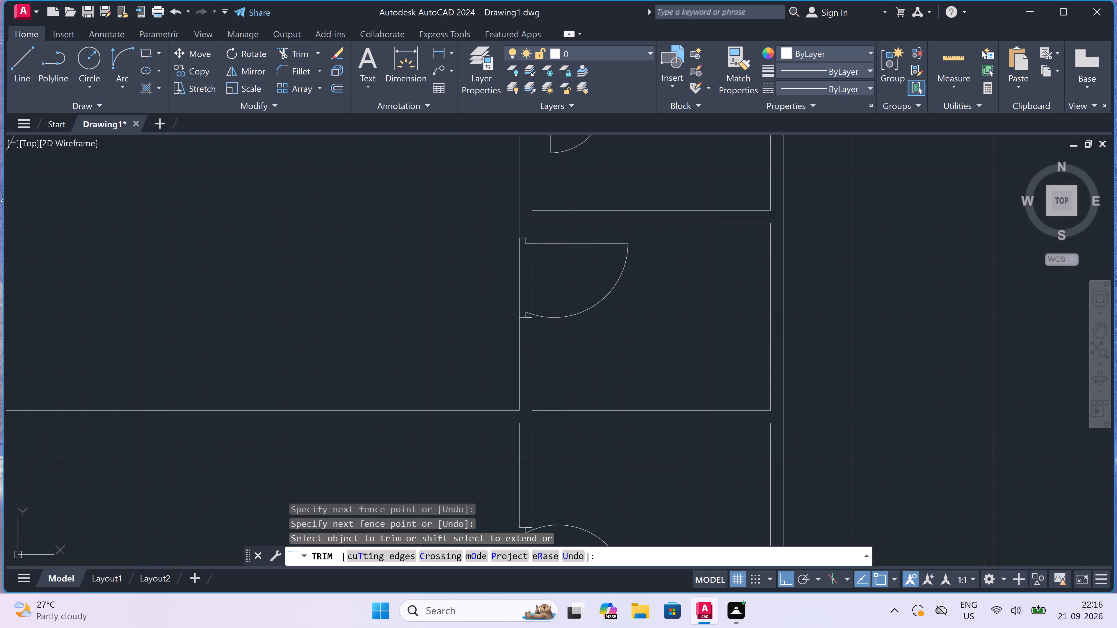
left_click(553, 287)
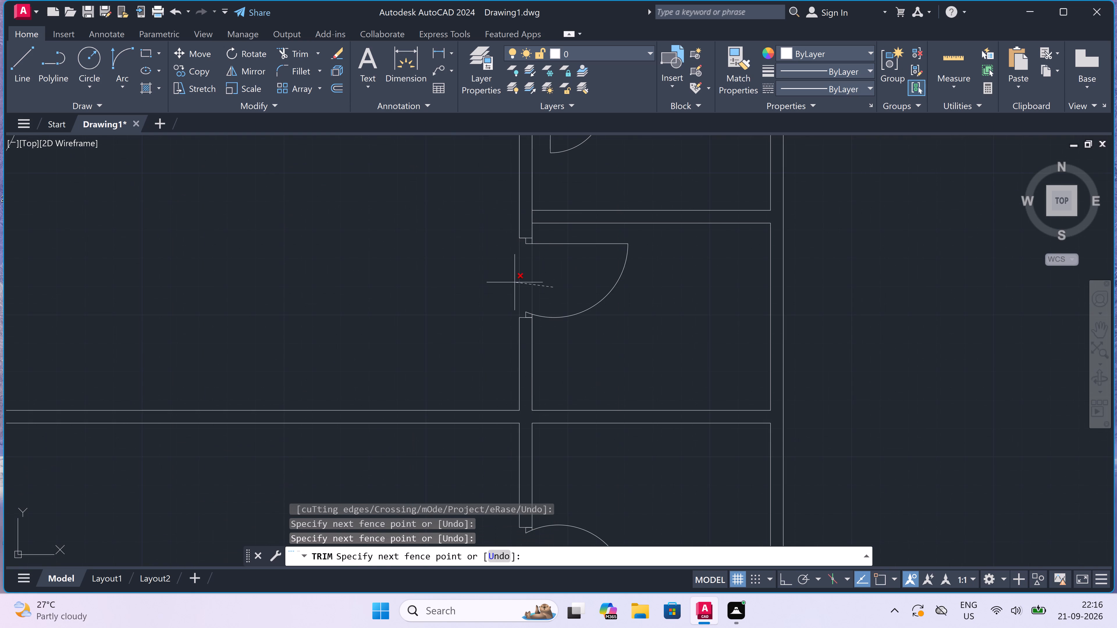
left_click(498, 281)
Trim the wall lines across the door opening in the north wall of the east wing's northernmost small room.
scroll(503, 287, "down", 4)
scroll(506, 256, "up", 3)
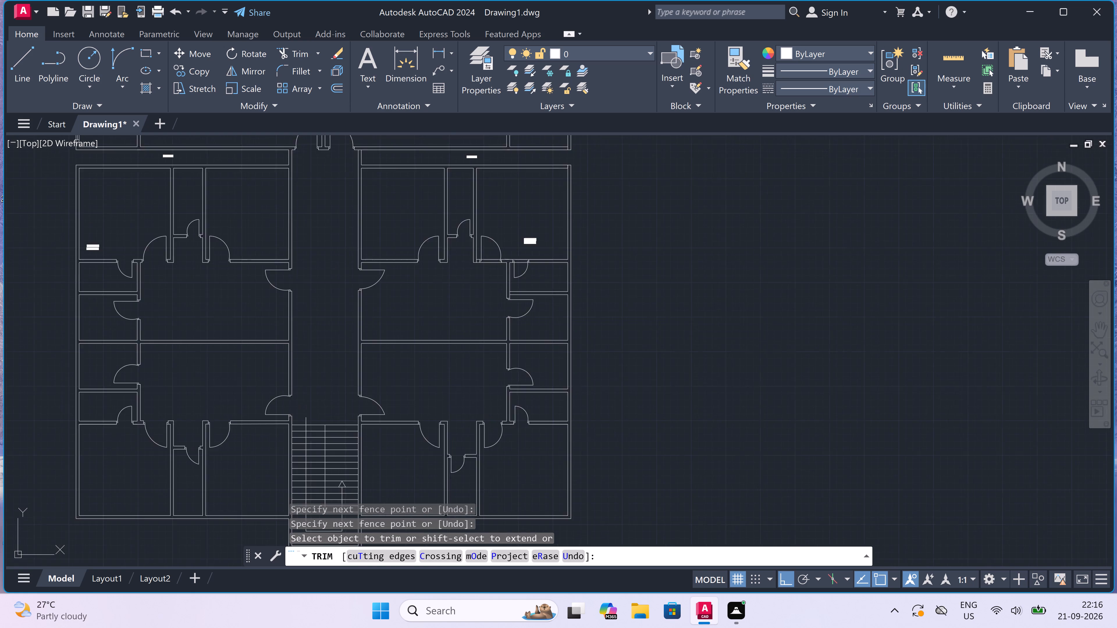
left_click(543, 275)
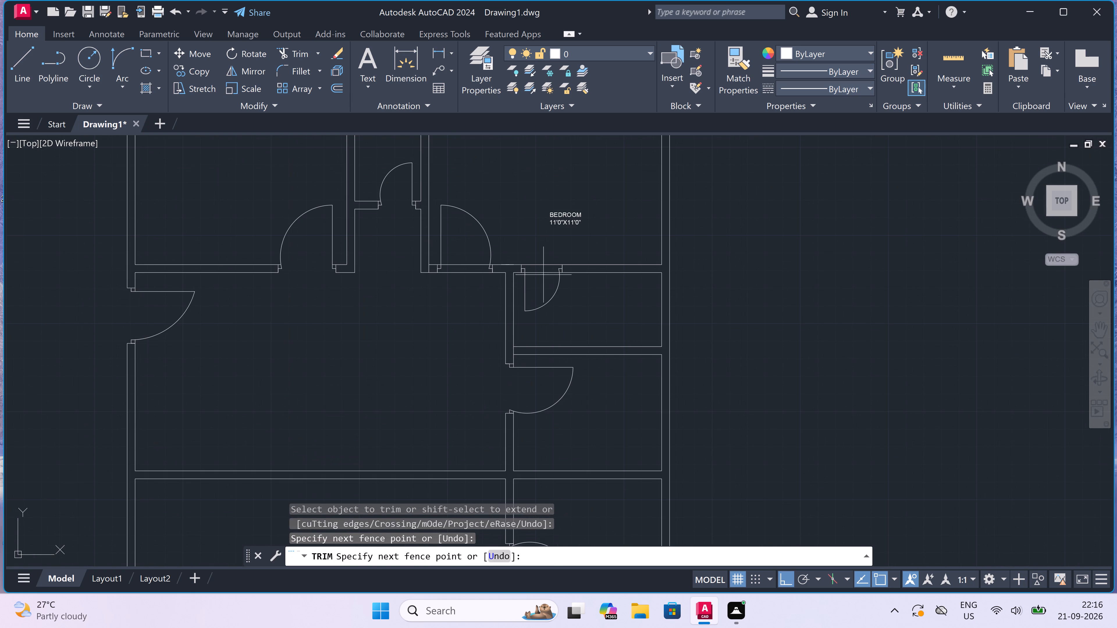
left_click(538, 256)
Trim the wall lines between the jambs of the adjacent door into the east wing's labelled 11'0"X11'0" bedroom, and end trimming.
scroll(538, 257, "down", 2)
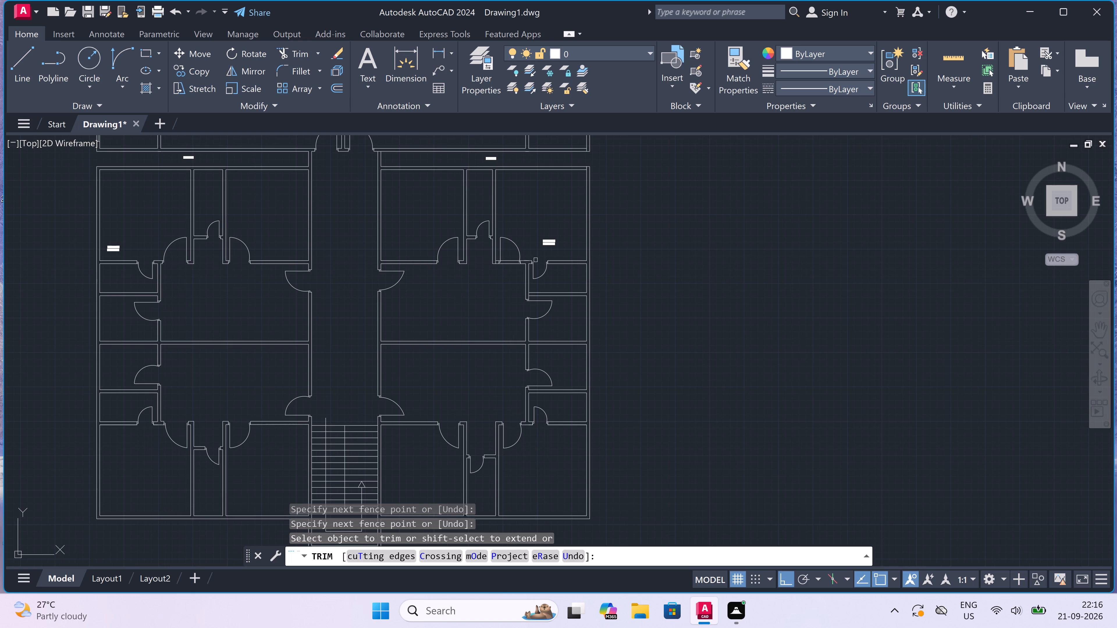
scroll(496, 263, "up", 2)
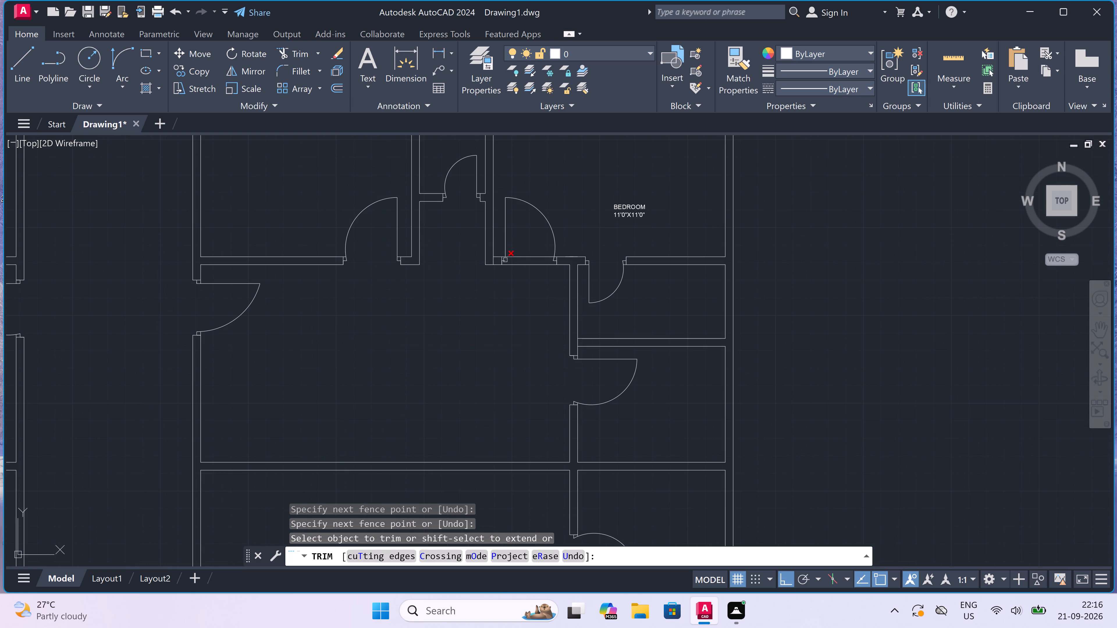
left_click_drag(526, 245, 527, 251)
left_click(527, 292)
scroll(527, 292, "down", 2)
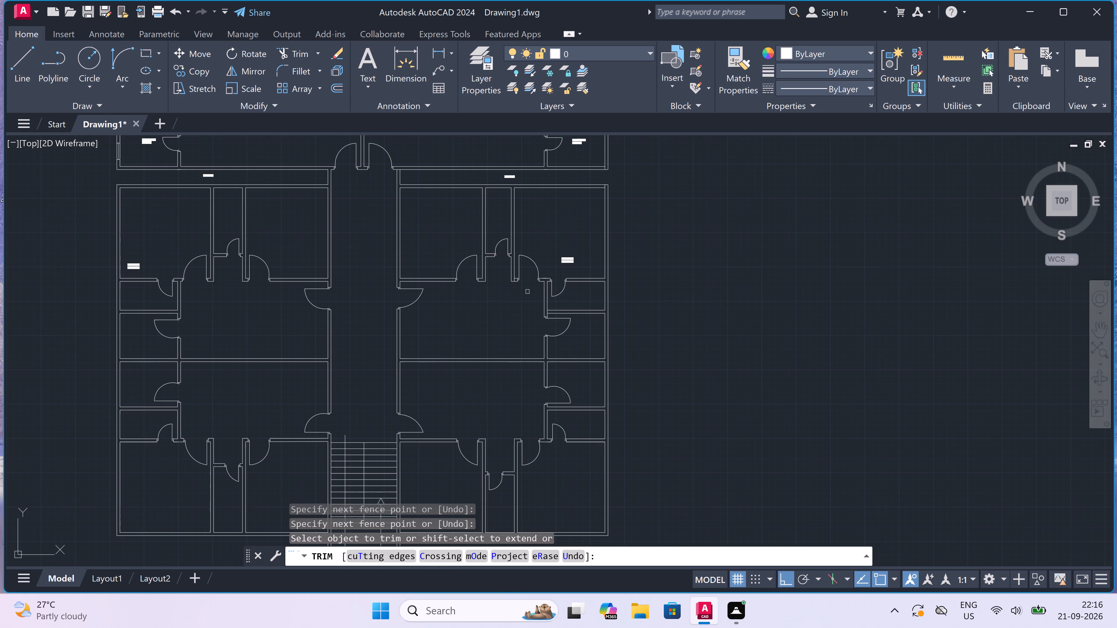
scroll(492, 336, "down", 2)
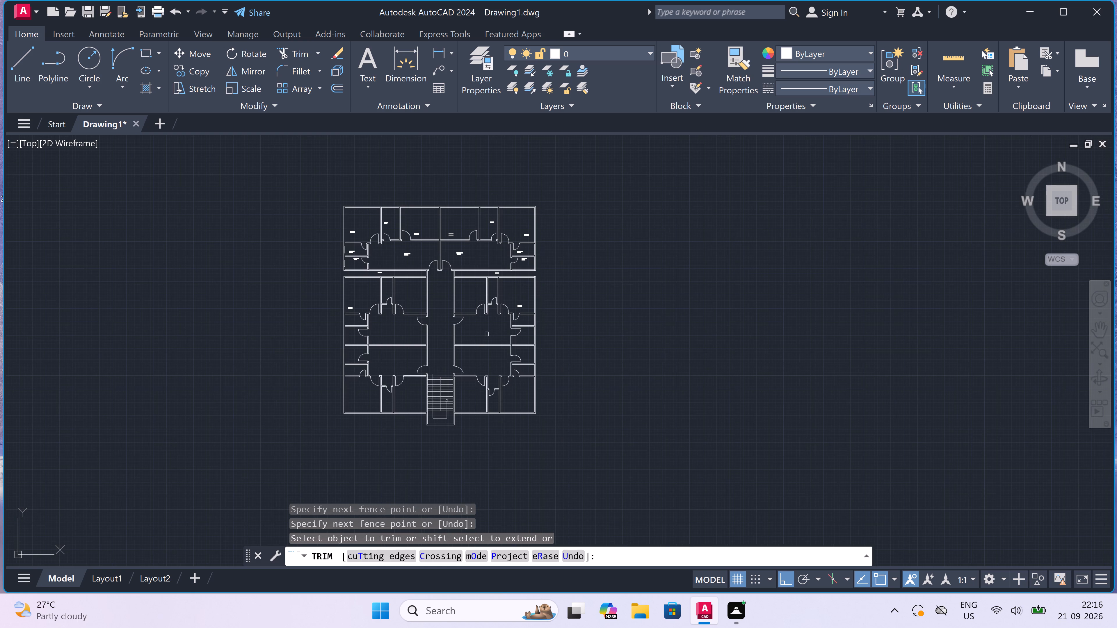
scroll(467, 358, "up", 2)
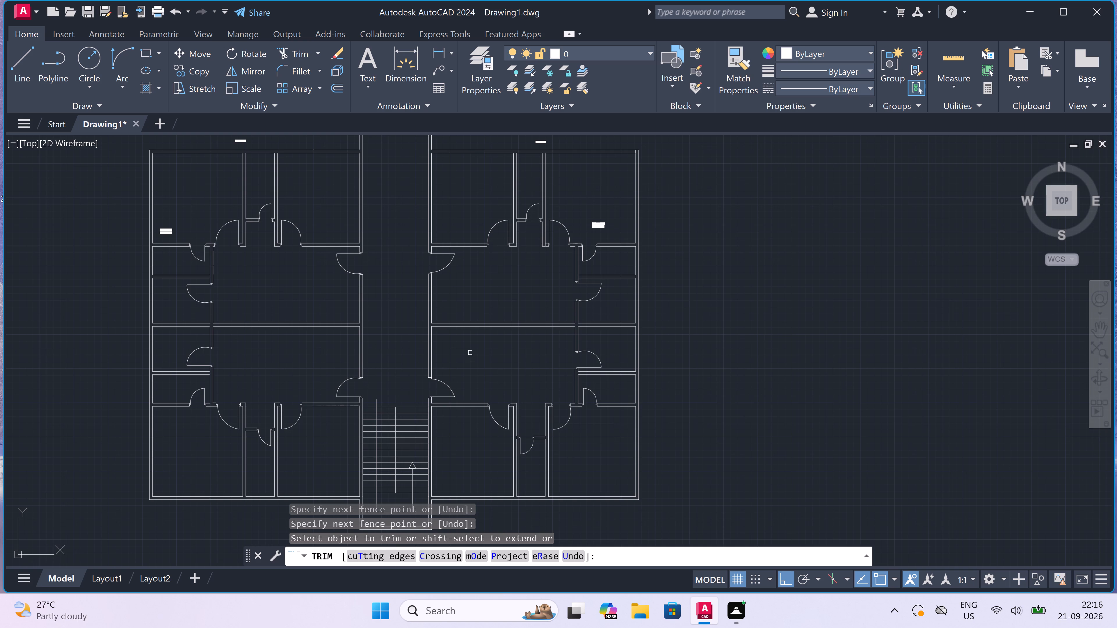
key("Escape")
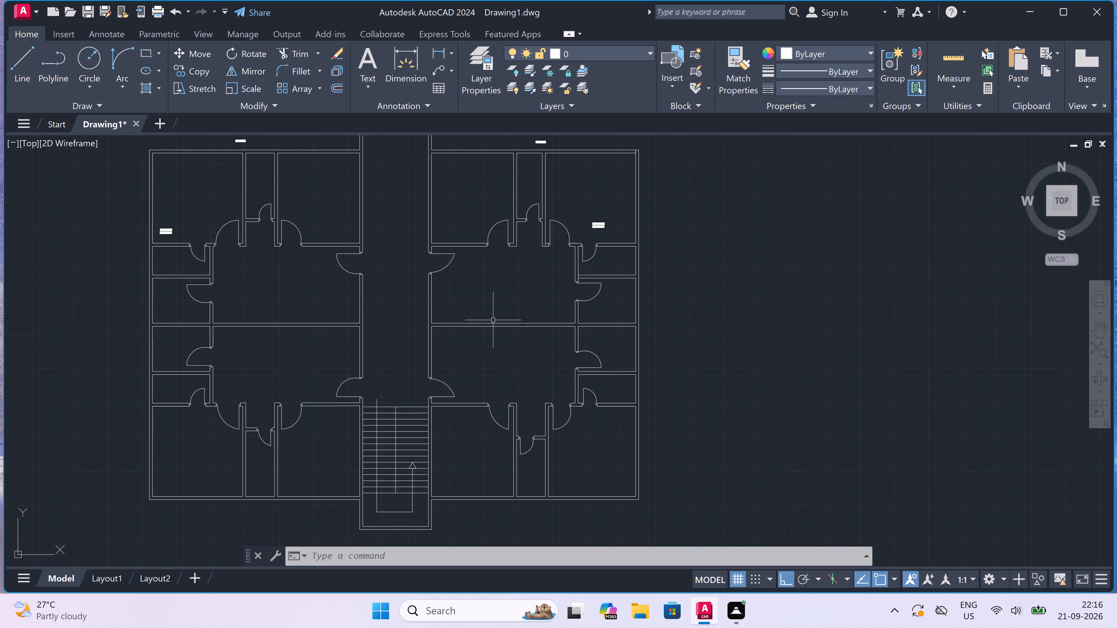
Add the multiline text 8'0" W I D E L O B B Y, with spaced-out letters, in the central lobby between the two wings.
scroll(405, 328, "down", 2)
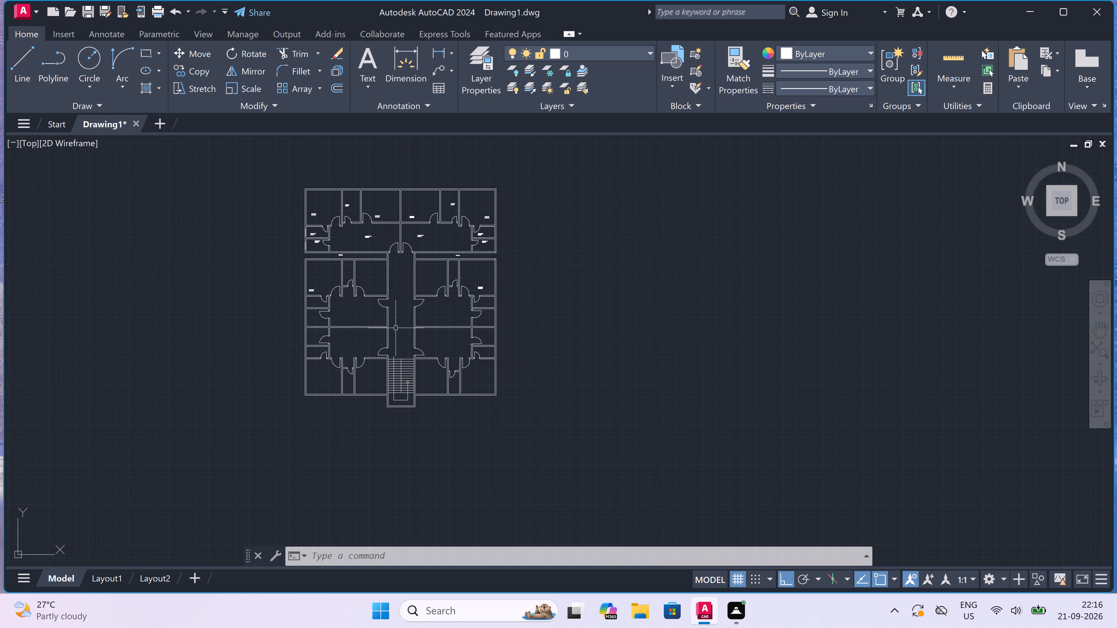
scroll(386, 316, "up", 3)
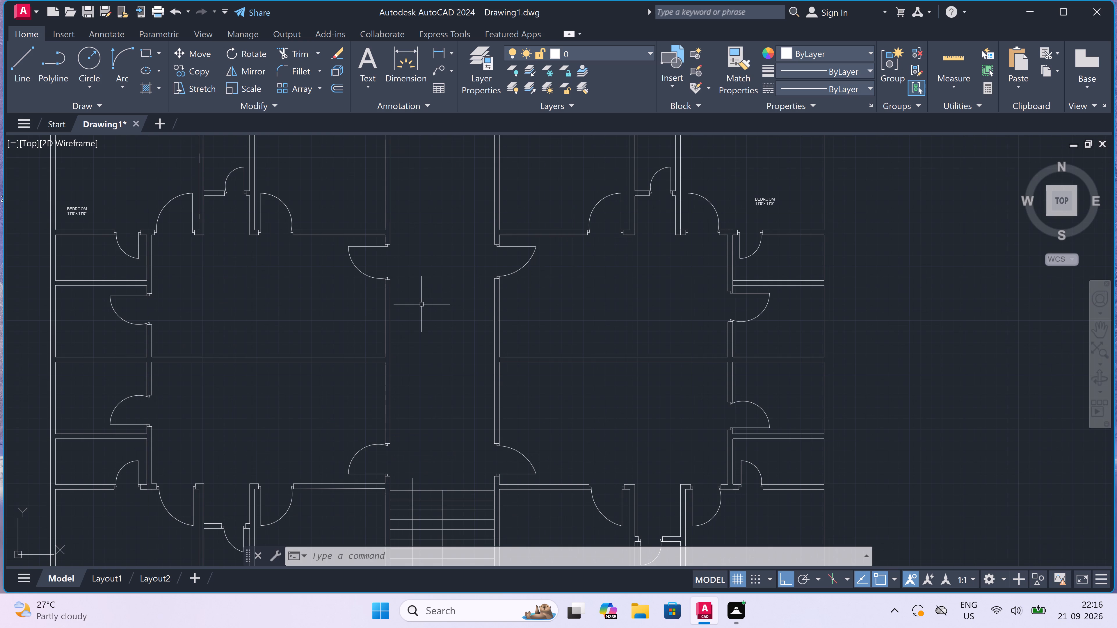
type("MT")
key("space")
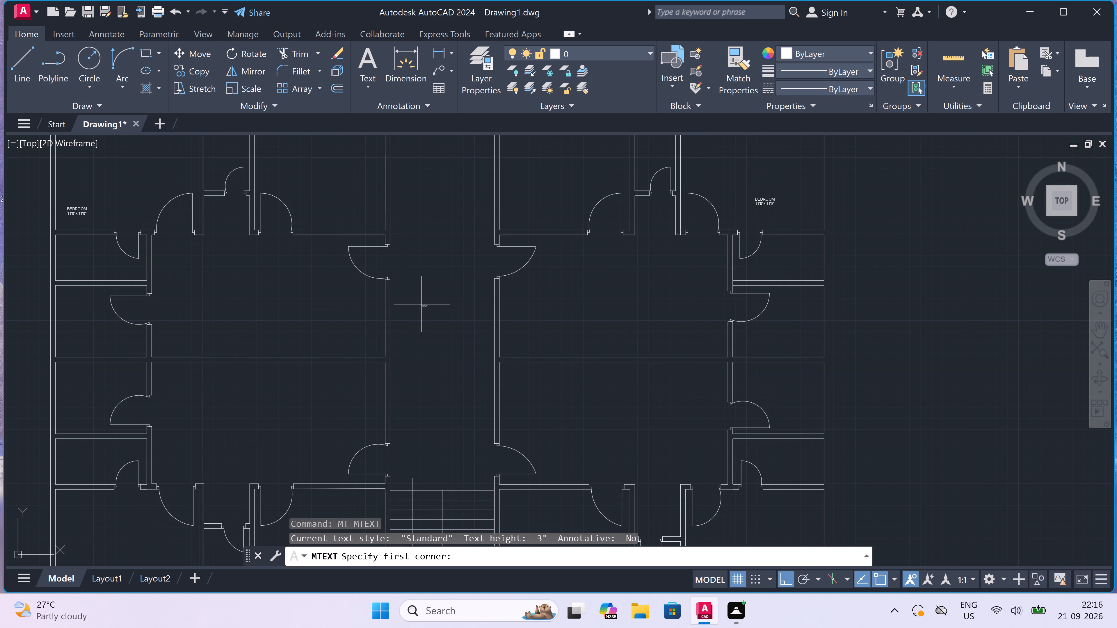
left_click(419, 315)
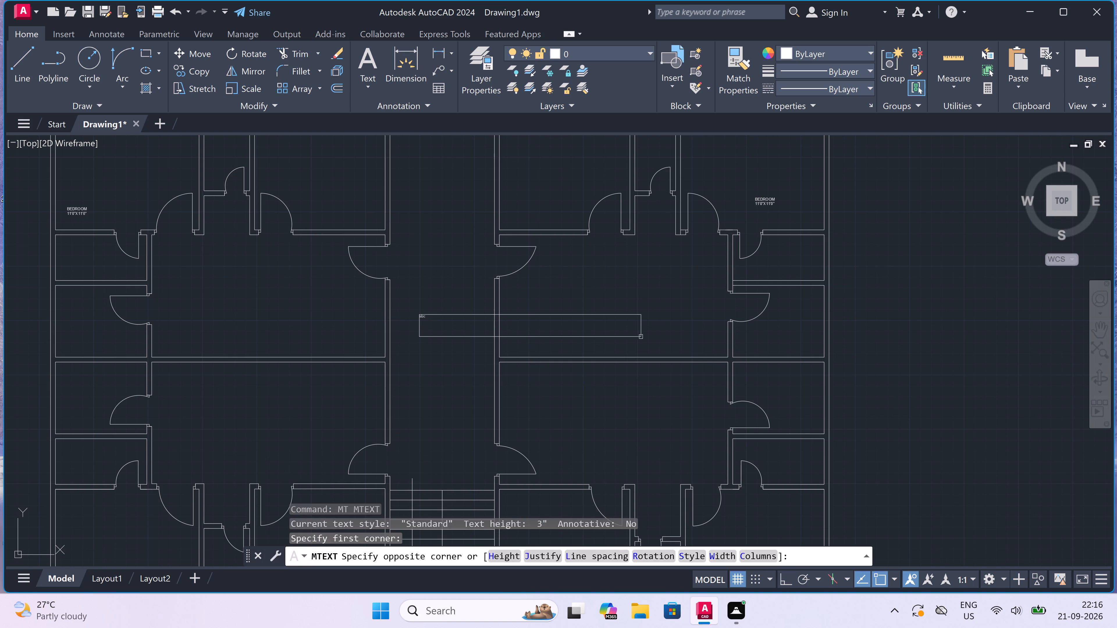
left_click(670, 333)
scroll(409, 332, "up", 1)
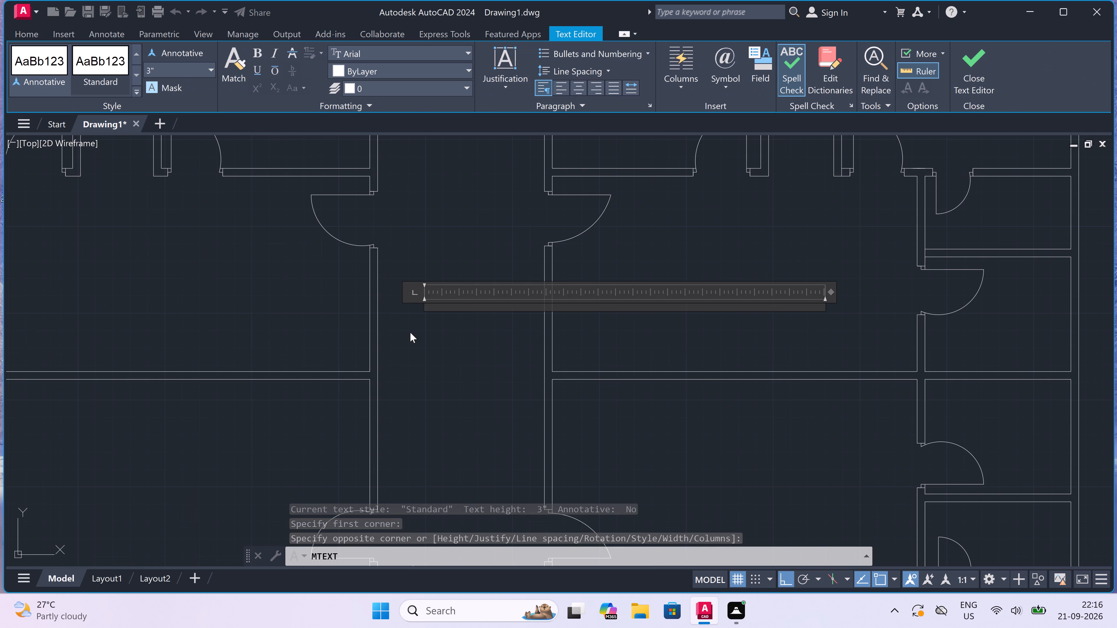
type("8'0")
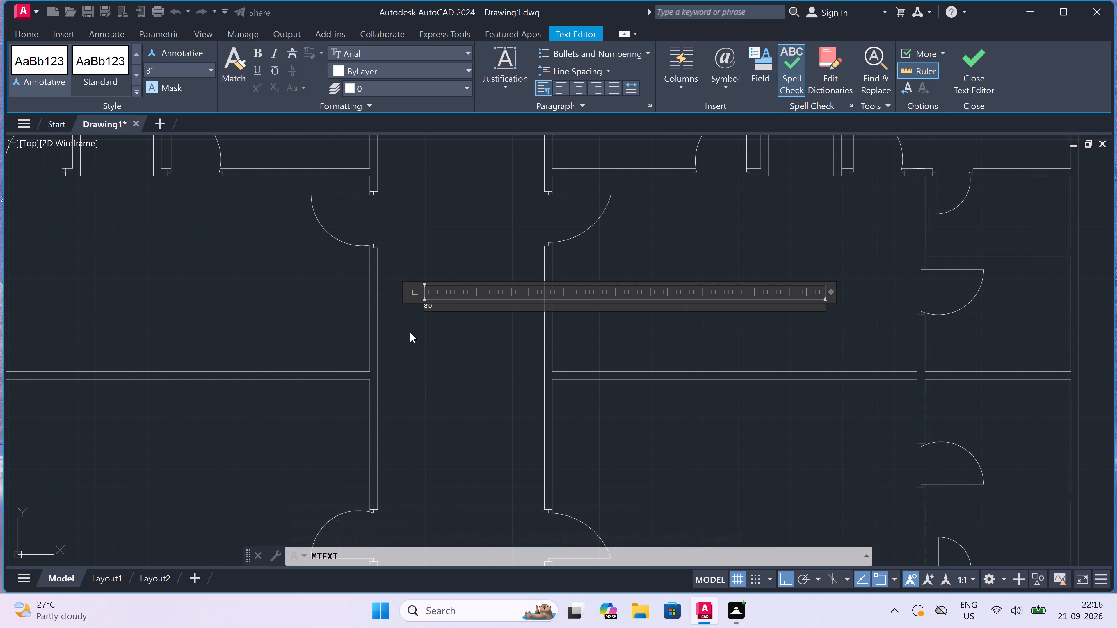
type("\"")
key("space")
key("space")
key("space")
type("W")
key("space")
key("space")
type("I D")
key("space")
key("space")
type("E")
key("space")
key("space")
key("space")
key("space")
key("space")
key("space")
key("space")
type("L")
key("space")
key("space")
type("O B")
key("space")
key("space")
key("b")
key("space")
key("space")
type("Y")
left_click(472, 330)
Rotate the lobby width label 90 degrees counterclockwise so it reads vertically along the lobby.
left_click_drag(477, 291, 471, 299)
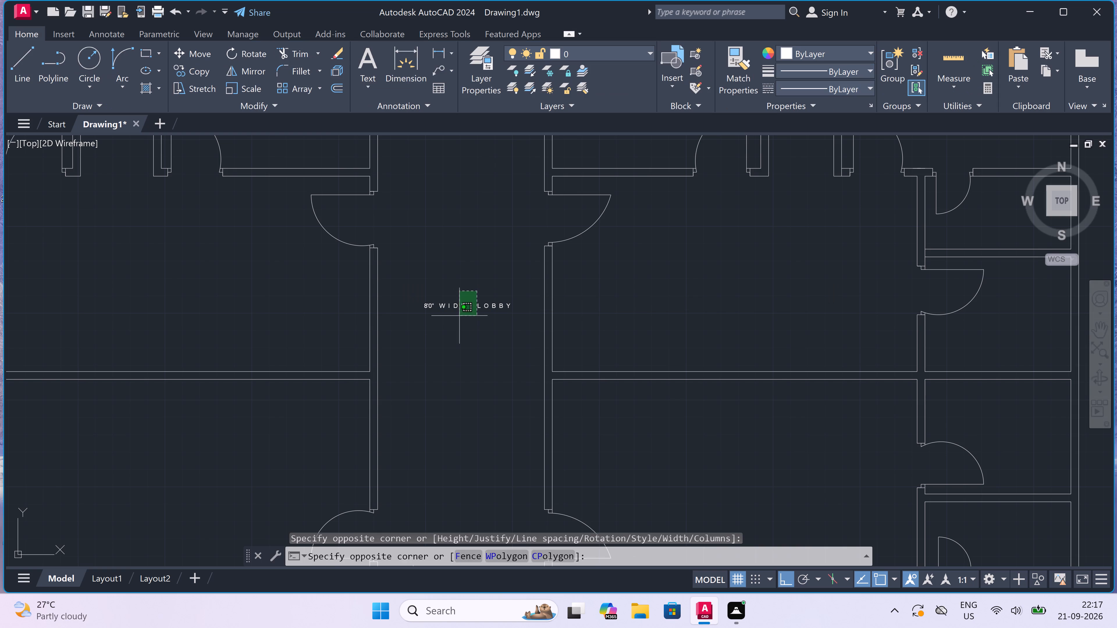
left_click(450, 330)
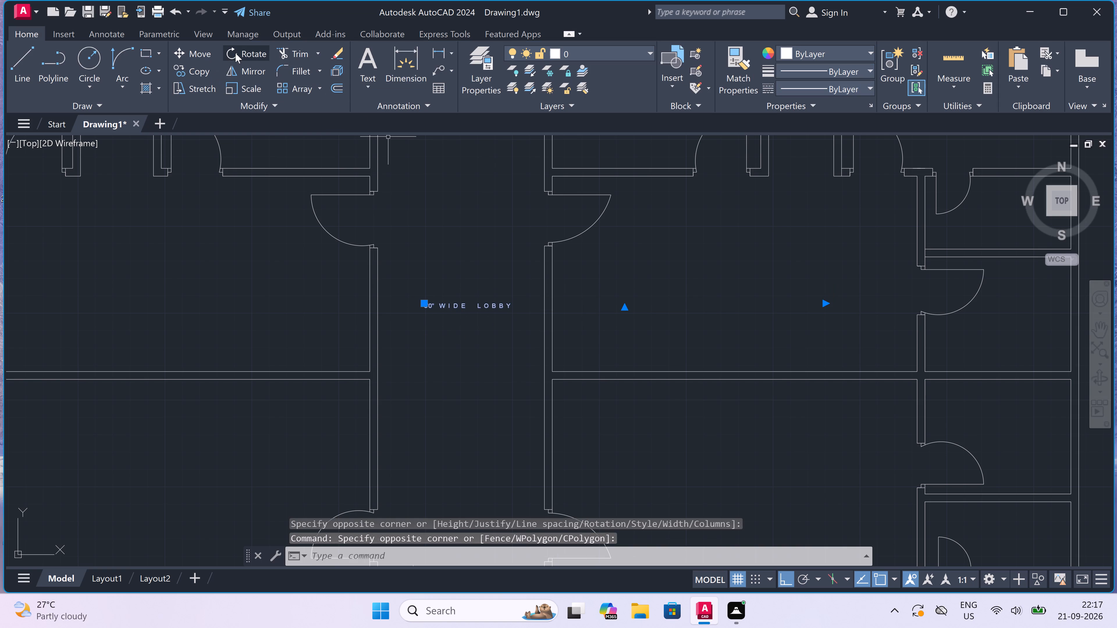
double_click(236, 53)
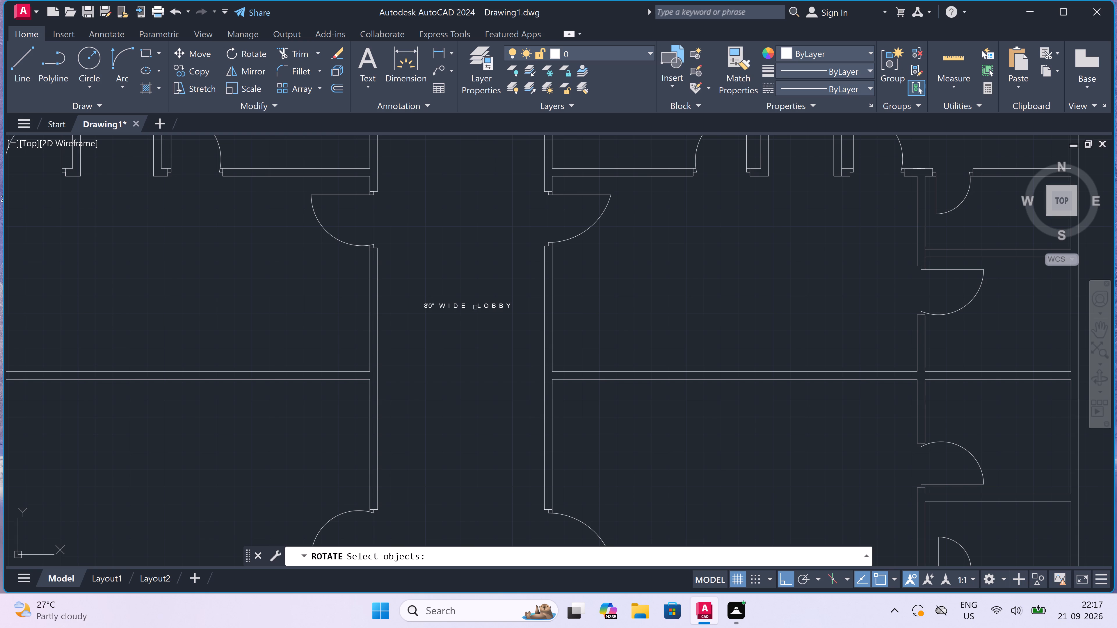
key("Escape")
left_click(473, 305)
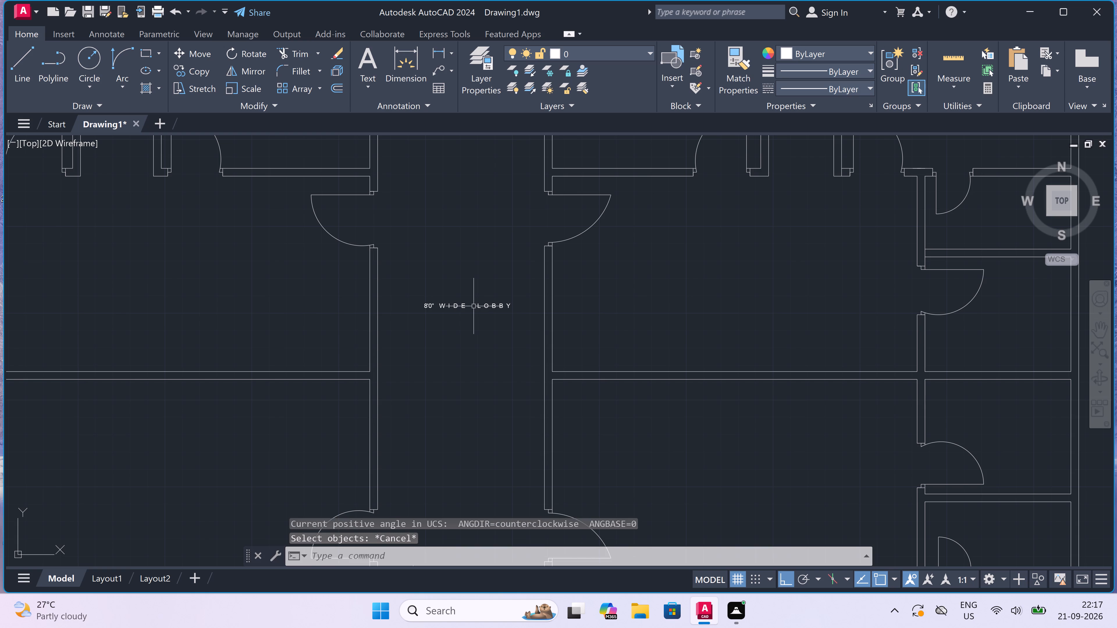
left_click(438, 353)
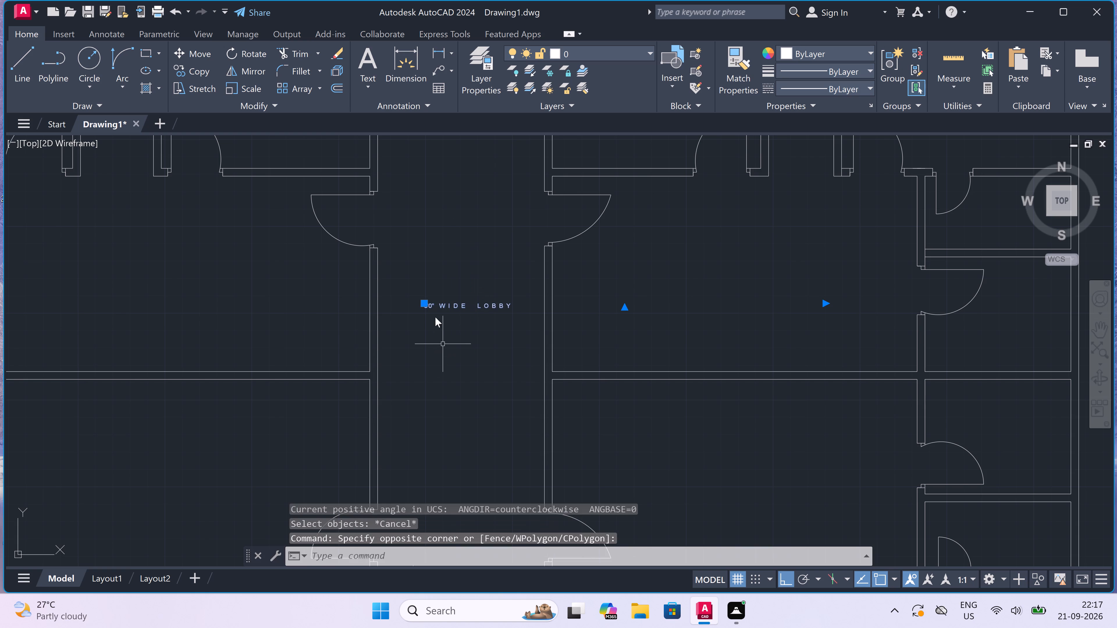
left_click(244, 51)
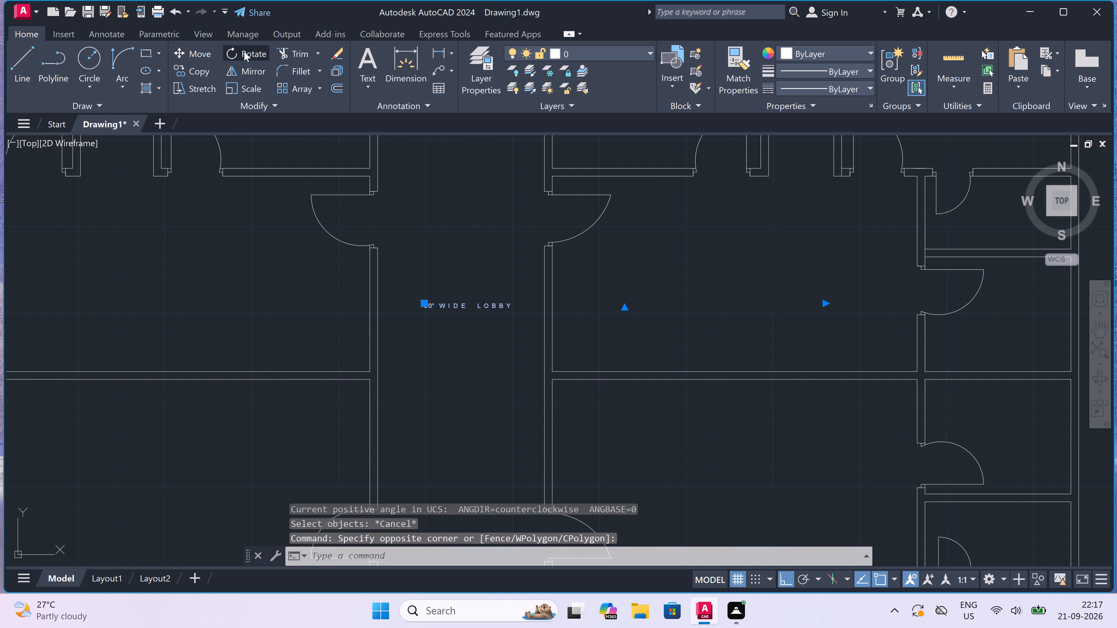
left_click(484, 308)
left_click(453, 231)
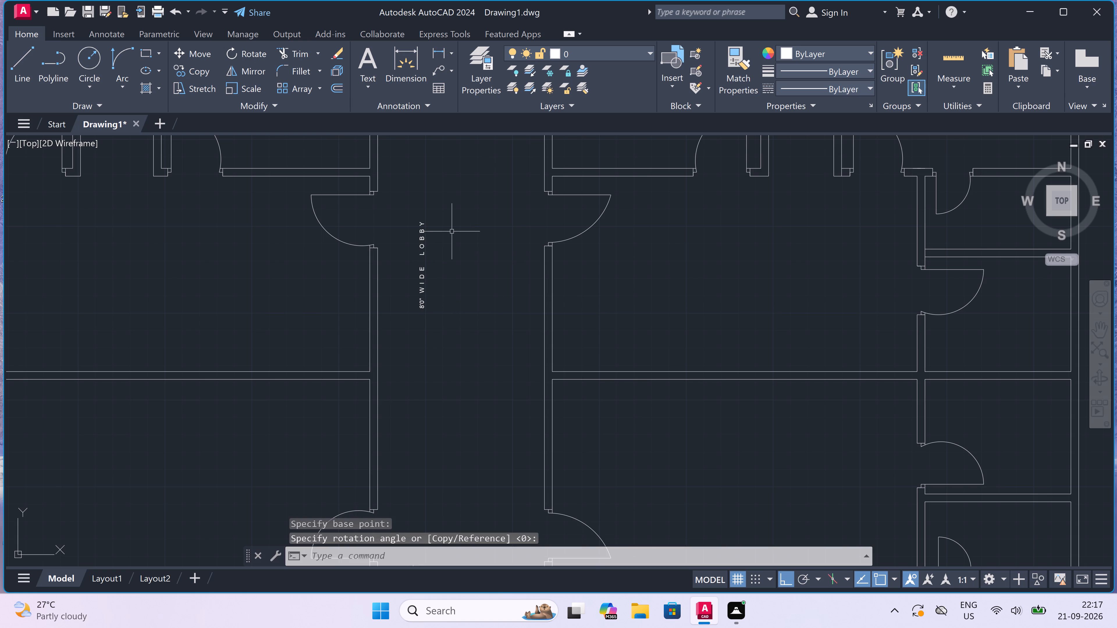
Move the vertical lobby label to the middle of the lobby's width, between the door pairs, with Ortho off.
double_click(419, 238)
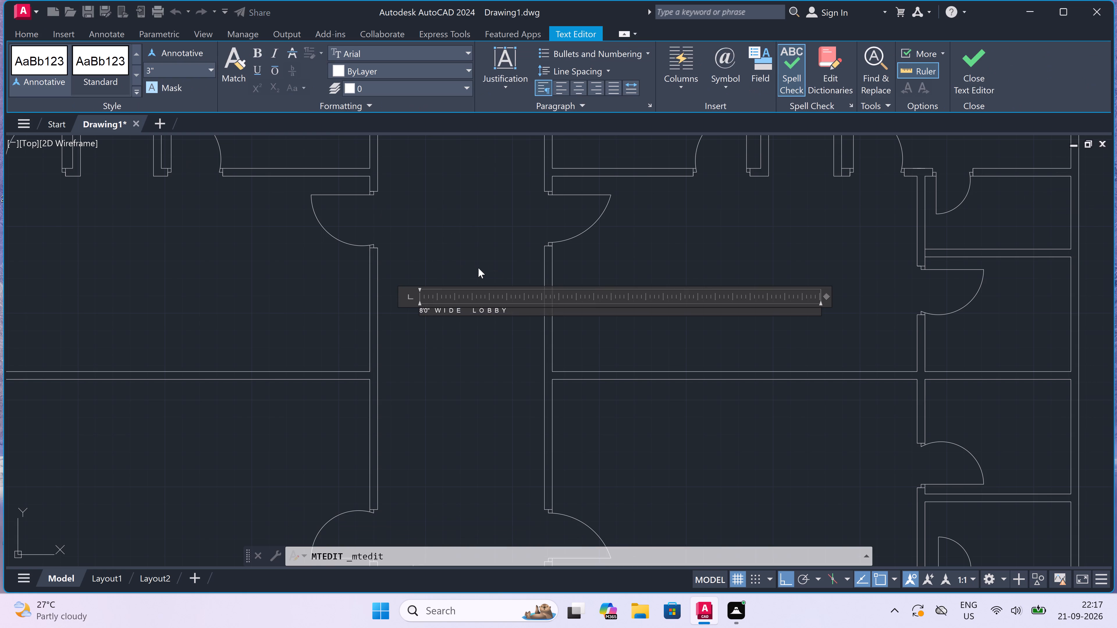
left_click(456, 240)
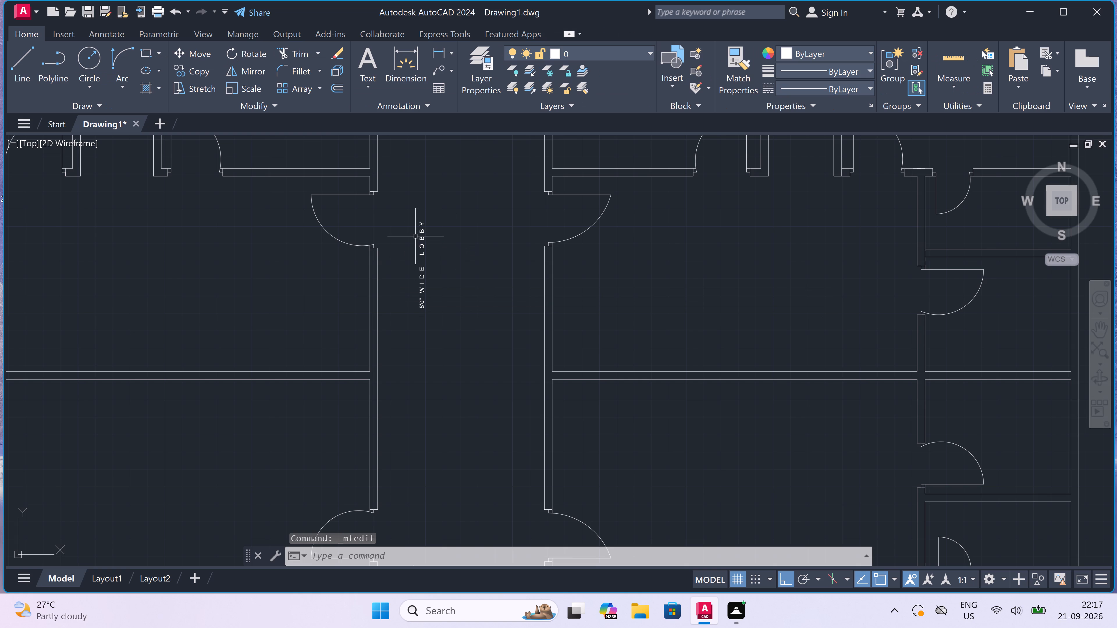
left_click(415, 236)
left_click(424, 252)
left_click(424, 252)
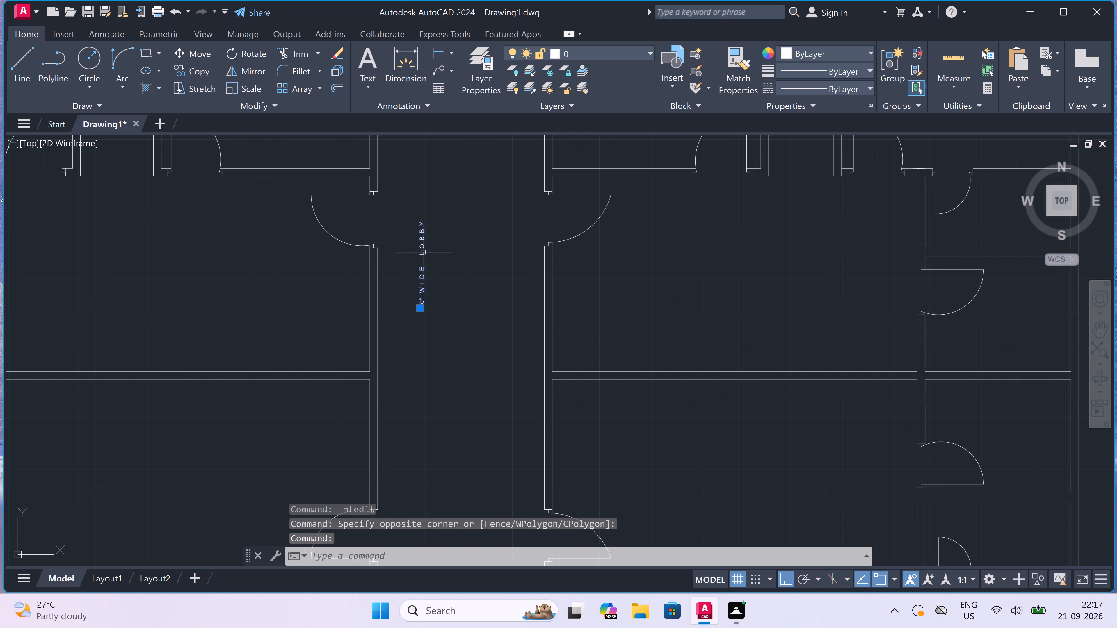
left_click_drag(204, 53, 204, 56)
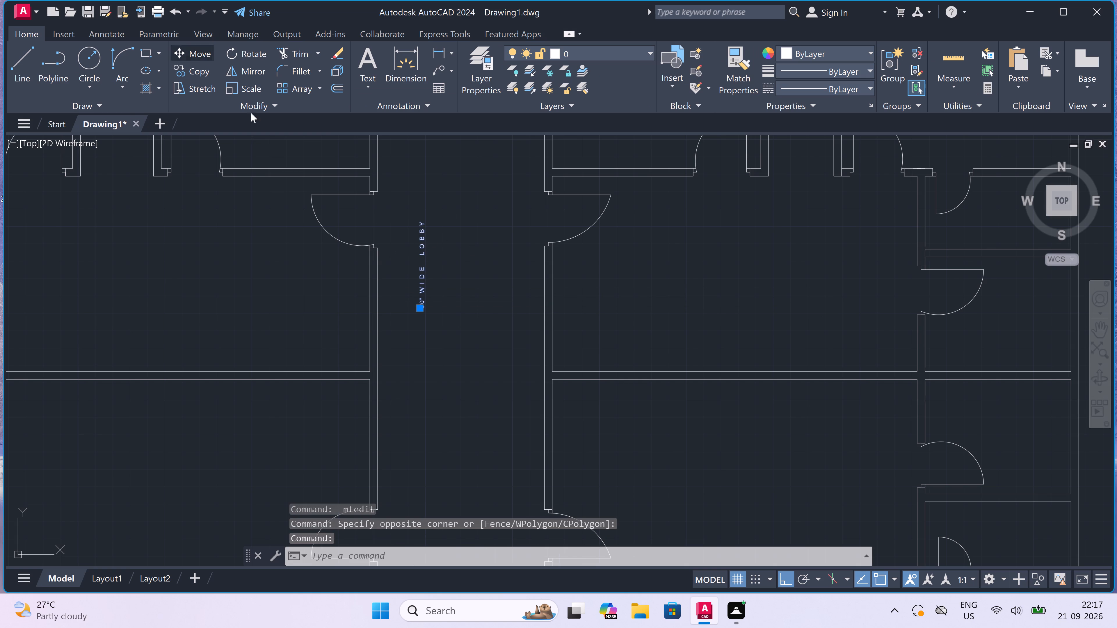
left_click_drag(420, 242, 428, 252)
key("F8")
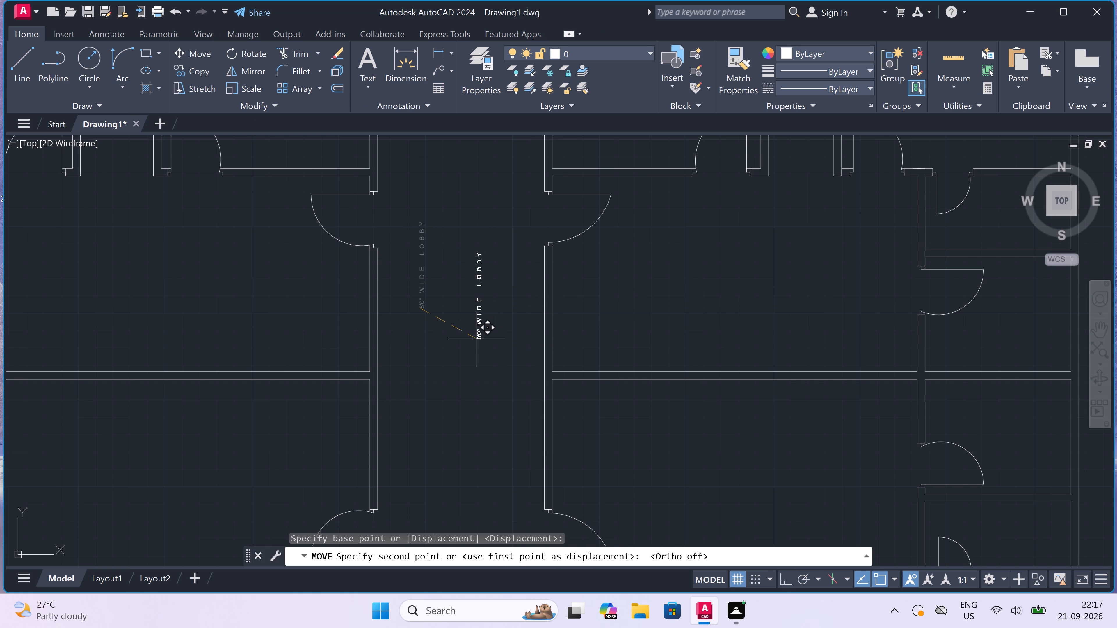
scroll(472, 338, "down", 1)
left_click(464, 338)
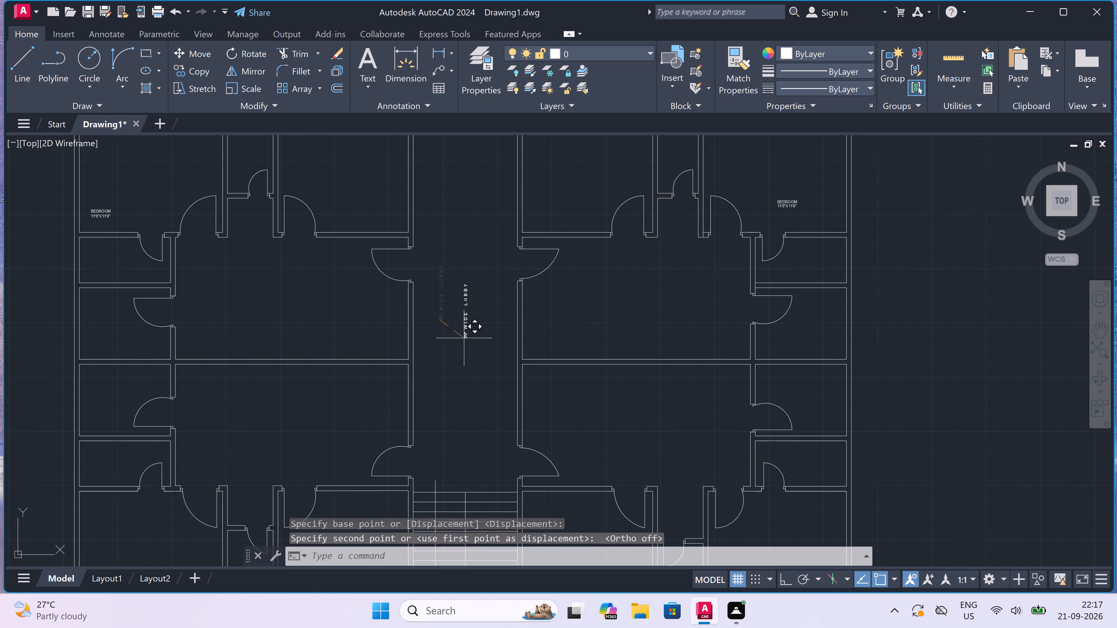
key("Escape")
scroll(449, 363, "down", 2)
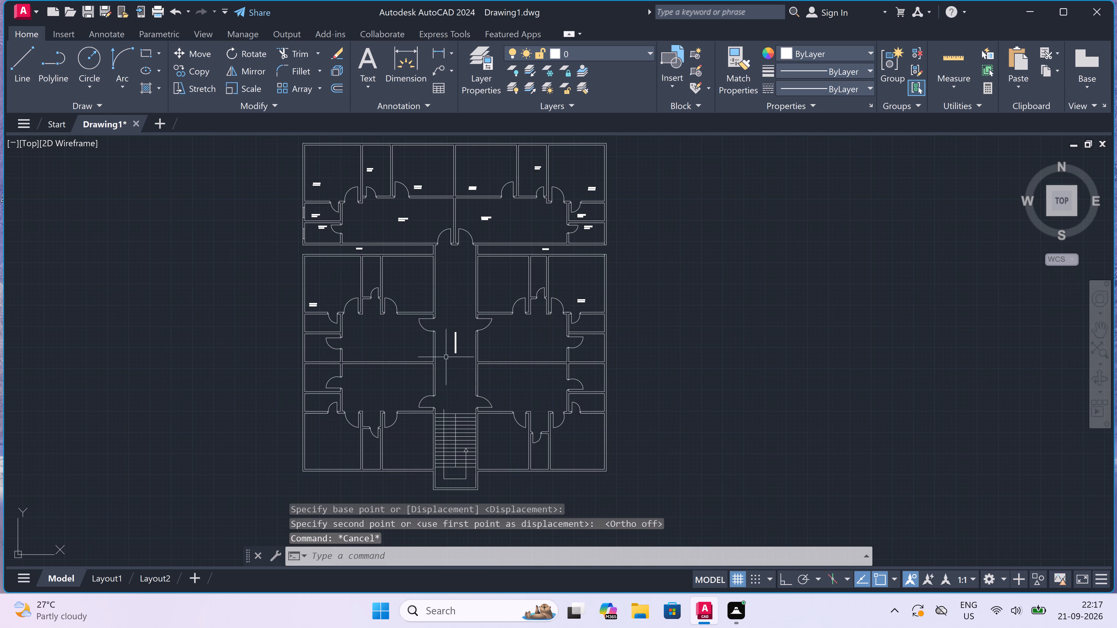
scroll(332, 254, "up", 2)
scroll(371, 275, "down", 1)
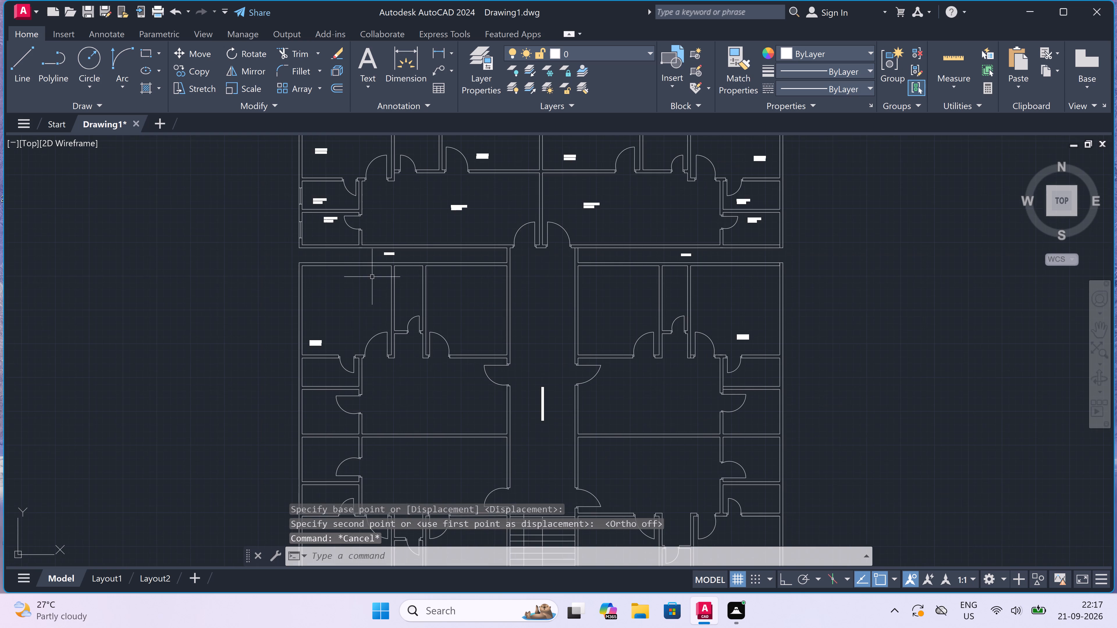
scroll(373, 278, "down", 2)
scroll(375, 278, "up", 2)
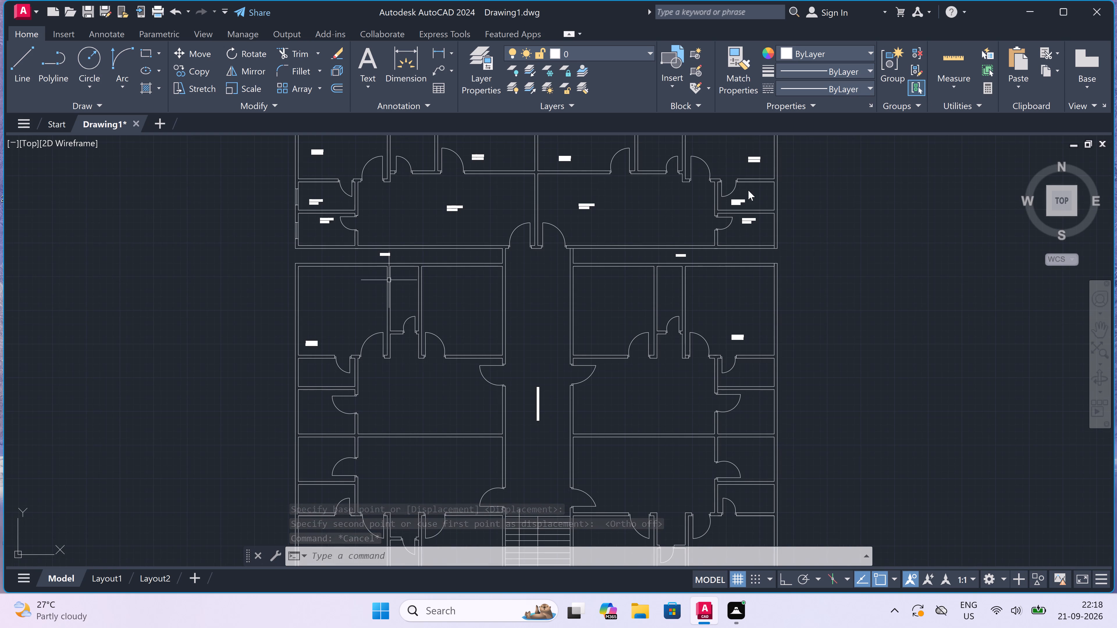
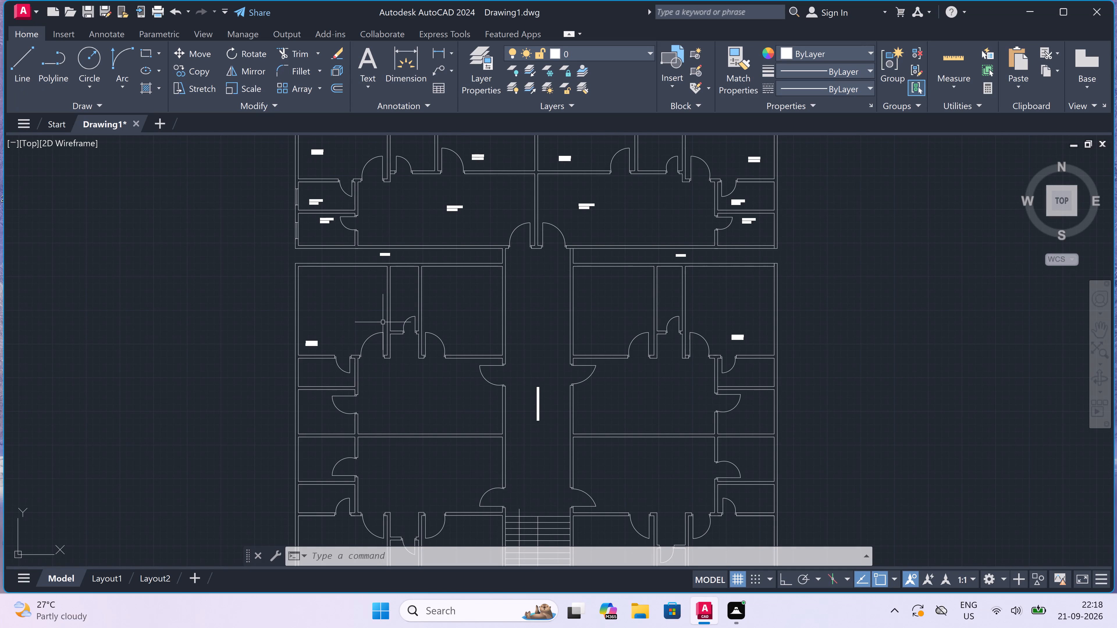
Add a multiline text label reading BATHROOM with 3'6"X7'0" beneath it, in the open area below the narrow room beside the 11'0"X11'0" bedroom.
type("MT")
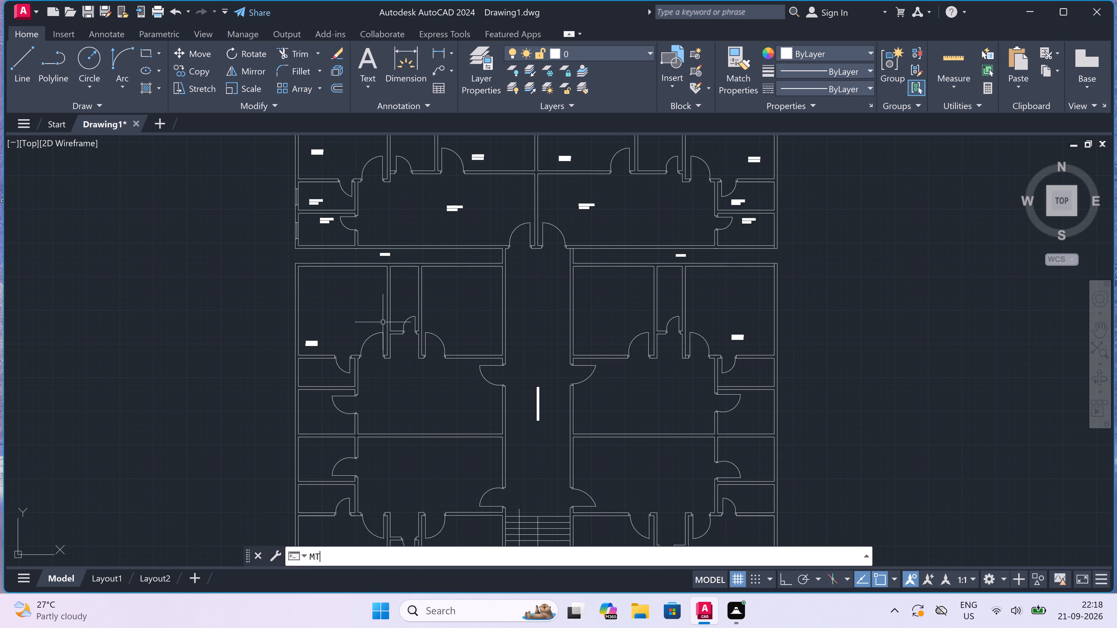
key("space")
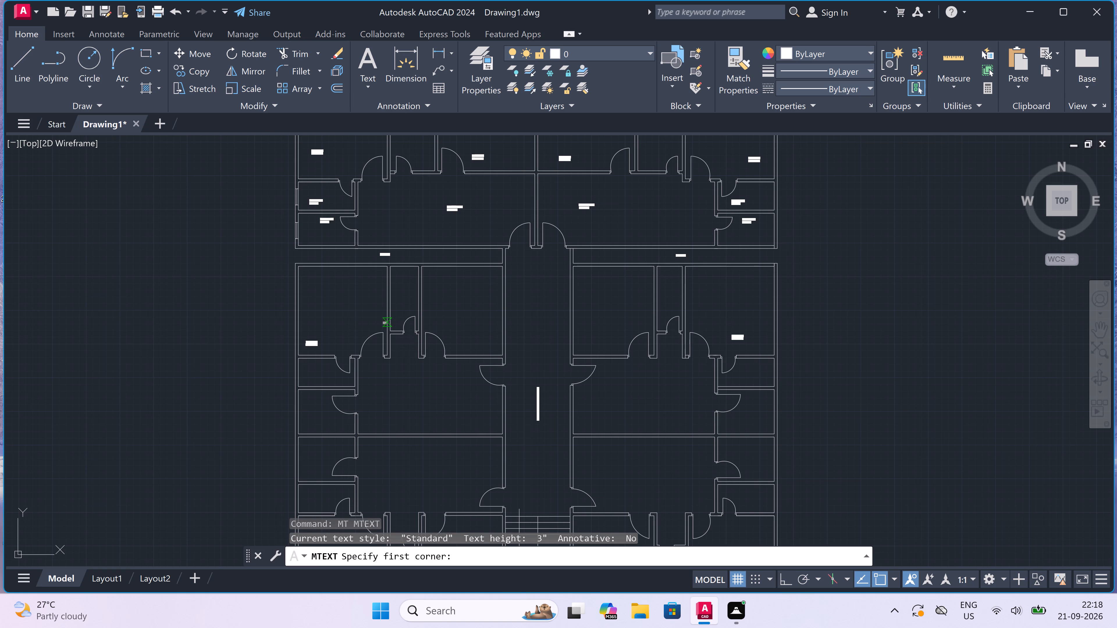
scroll(385, 317, "up", 1)
scroll(412, 271, "up", 1)
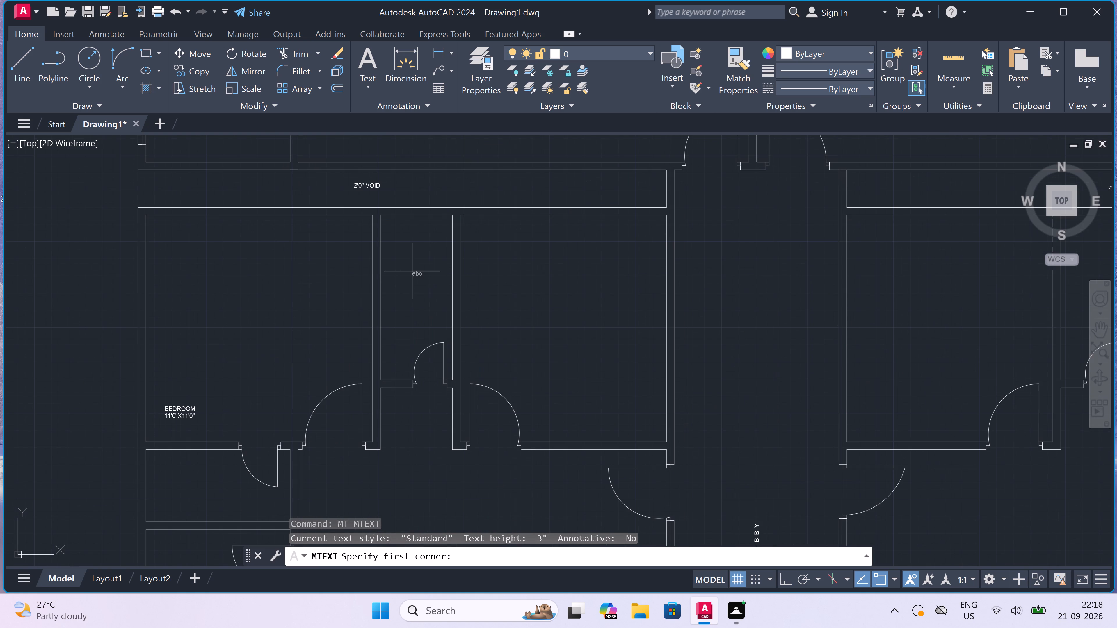
scroll(412, 271, "up", 2)
scroll(412, 271, "down", 2)
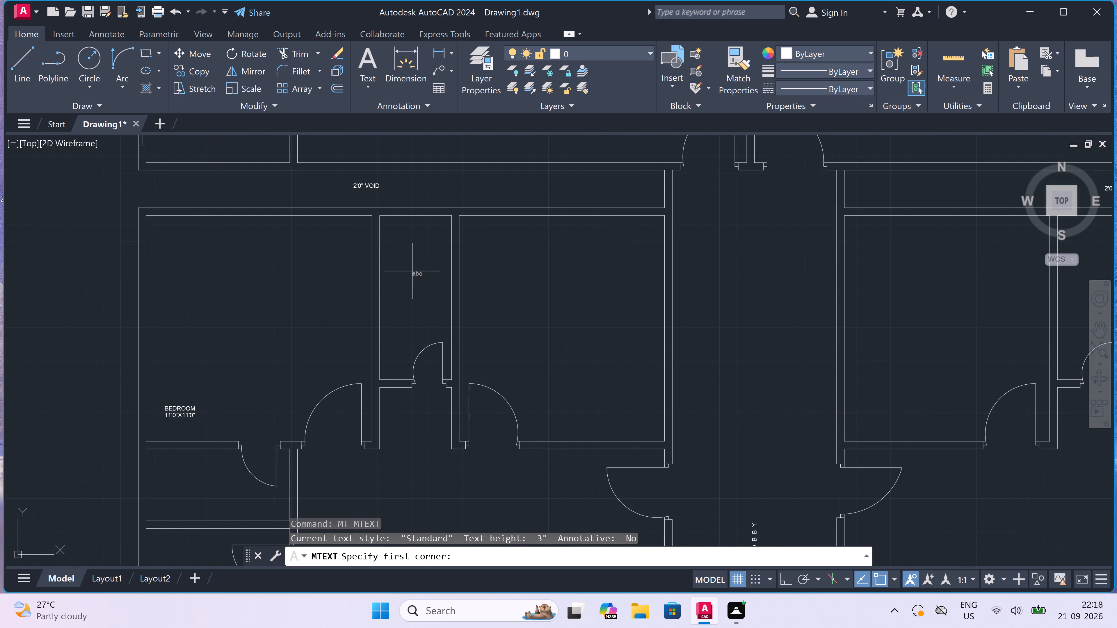
scroll(407, 293, "down", 2)
scroll(400, 393, "up", 2)
left_click_drag(400, 394, 407, 396)
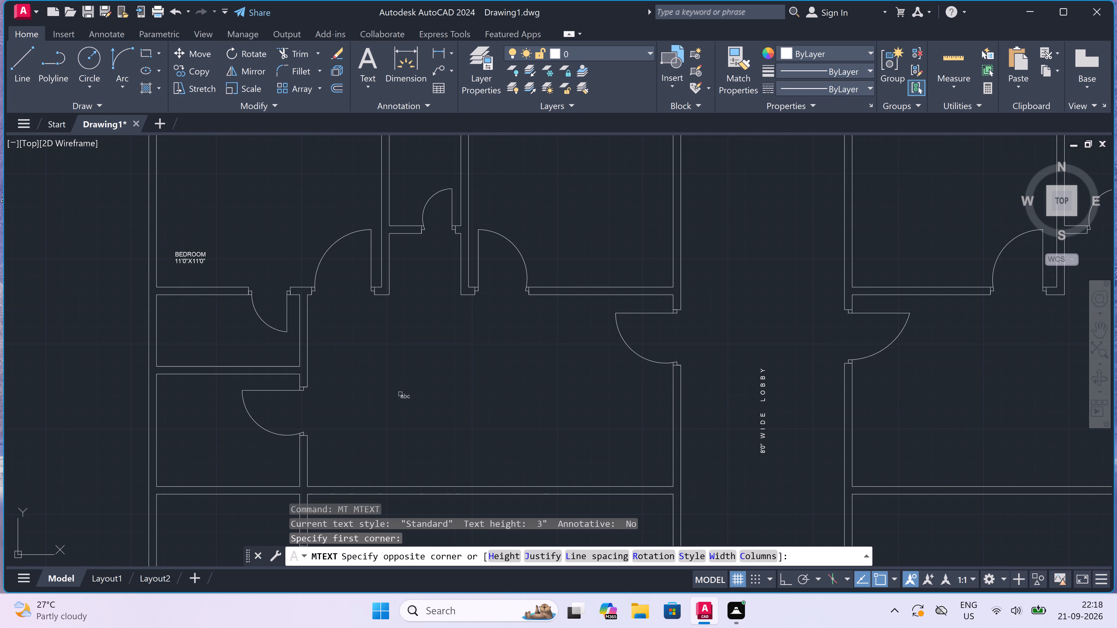
left_click(576, 428)
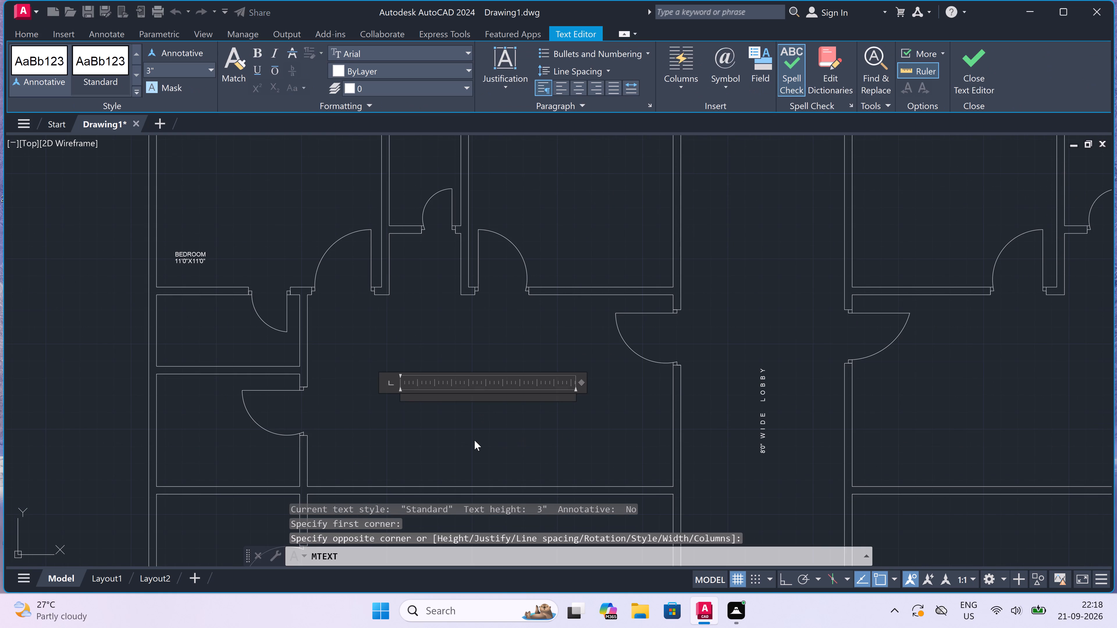
type("BATHROOM")
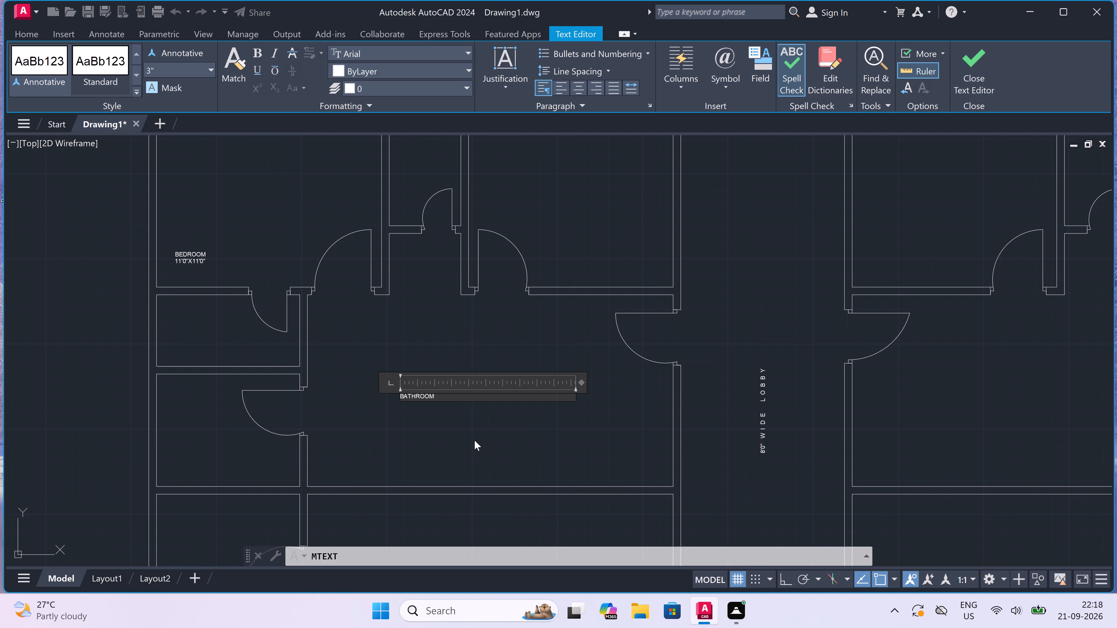
key("Return")
type("3'")
key("6")
key("shift+quotedbl")
key("x")
type("7'")
key("0")
key("shift+quotedbl")
left_click(468, 461)
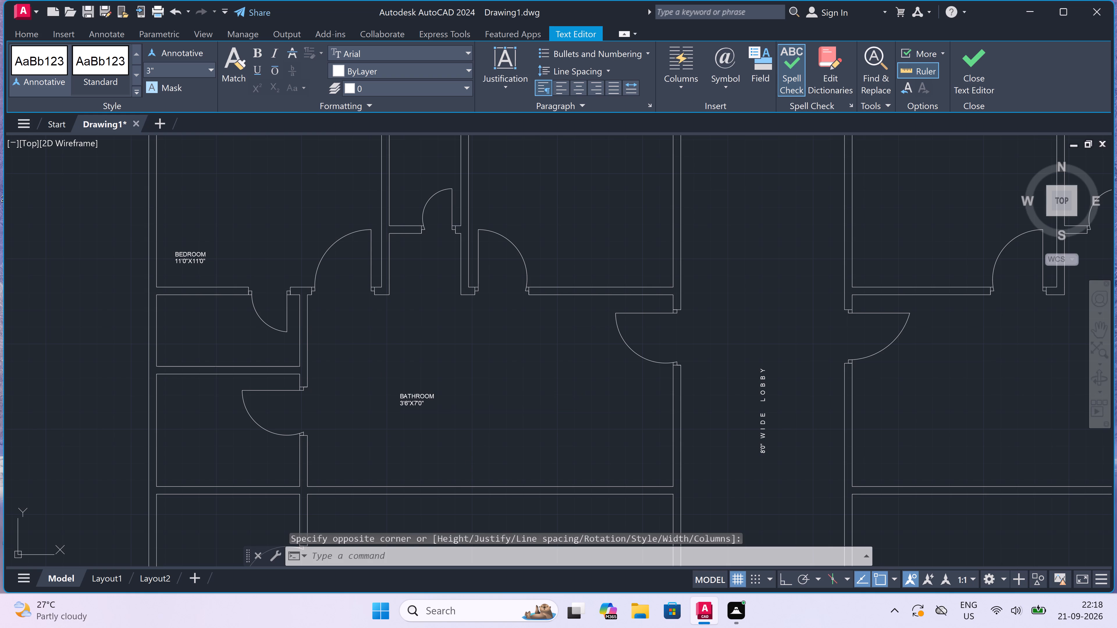
Rotate the new BATHROOM label 90 degrees counterclockwise with Ortho on so it reads vertically.
left_click(447, 379)
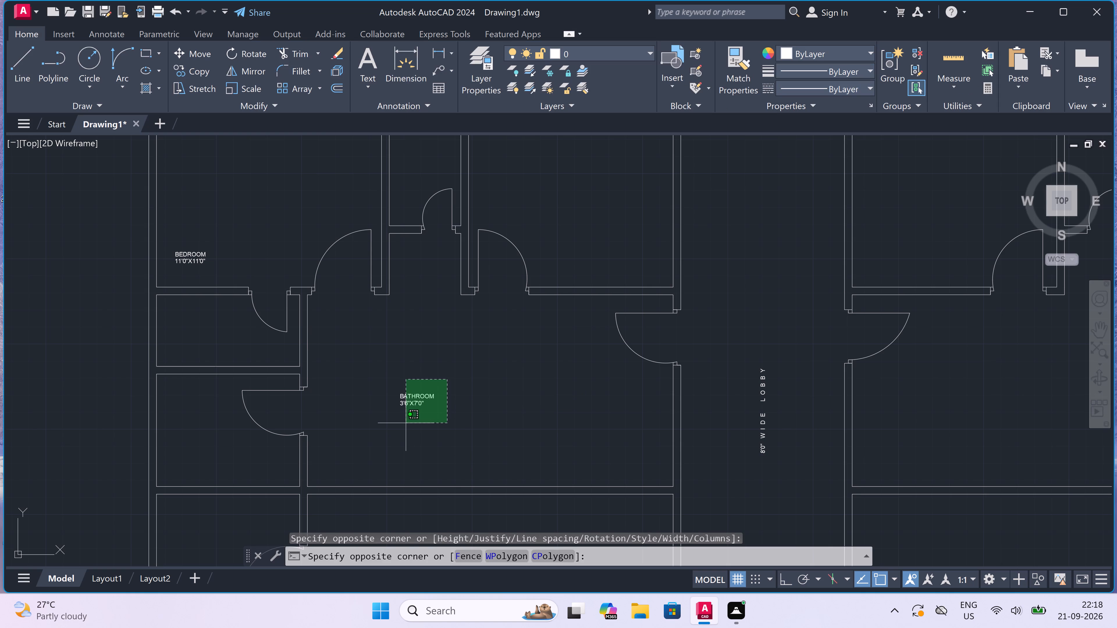
left_click(404, 423)
left_click(243, 53)
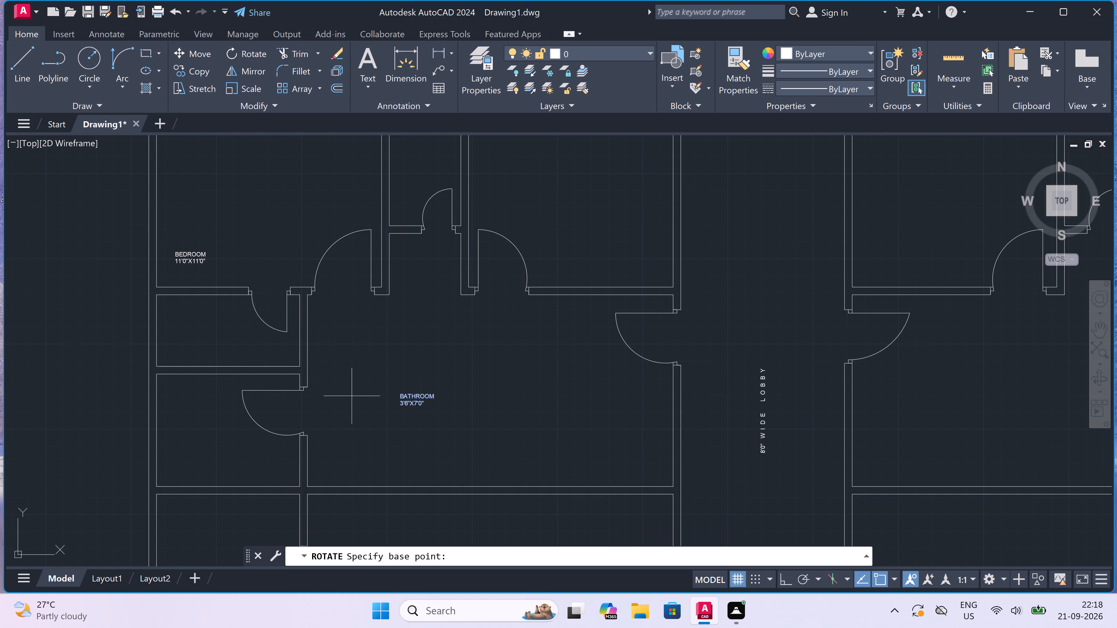
left_click(405, 400)
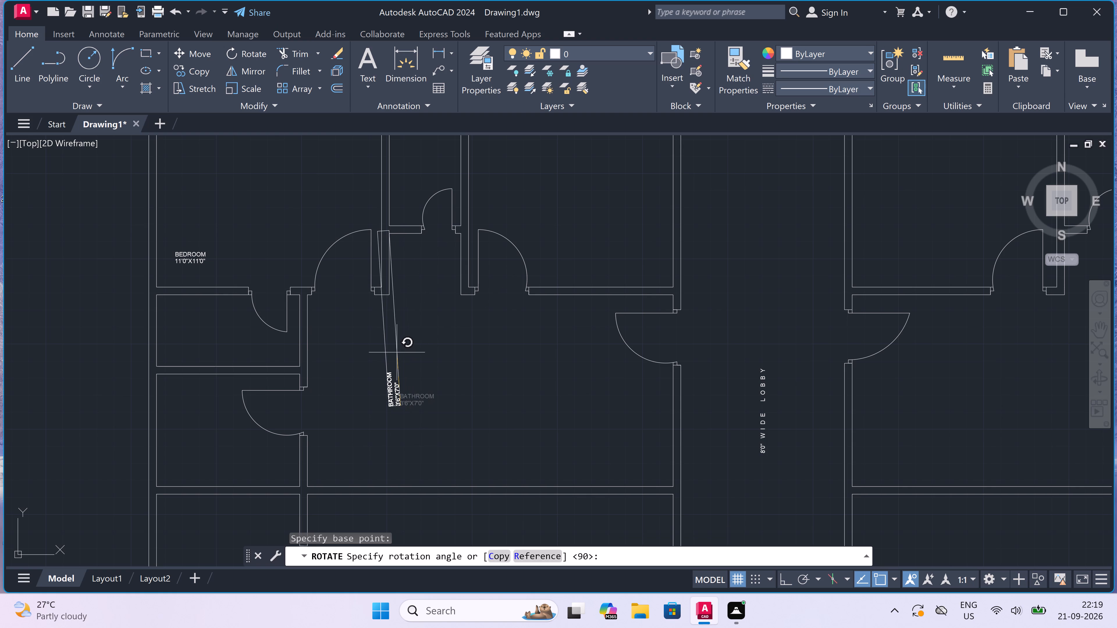
key("F8")
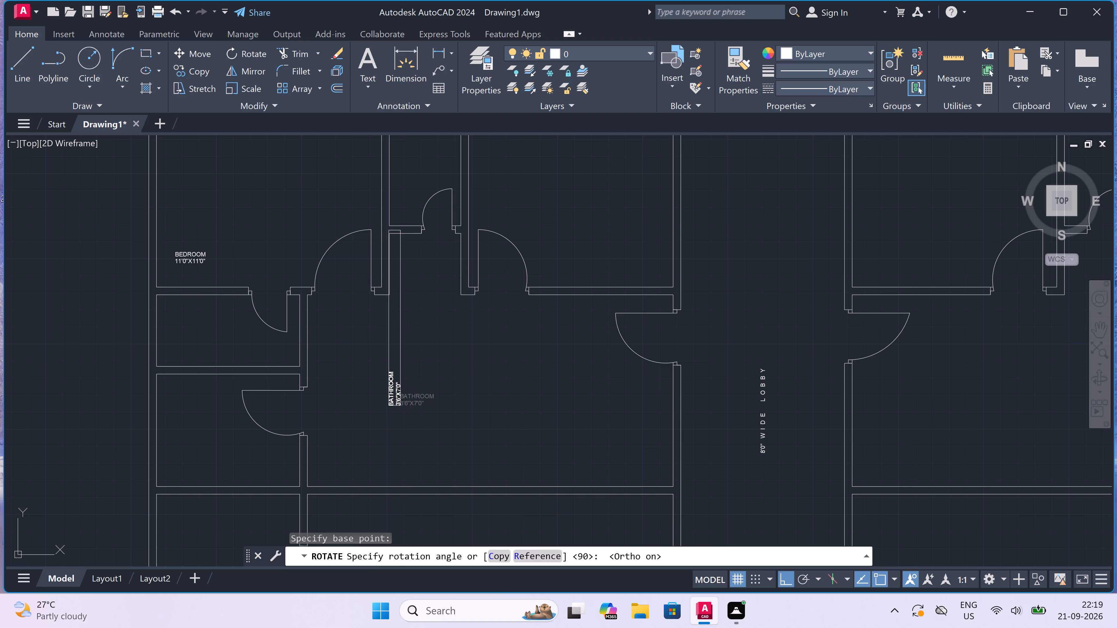
left_click(397, 352)
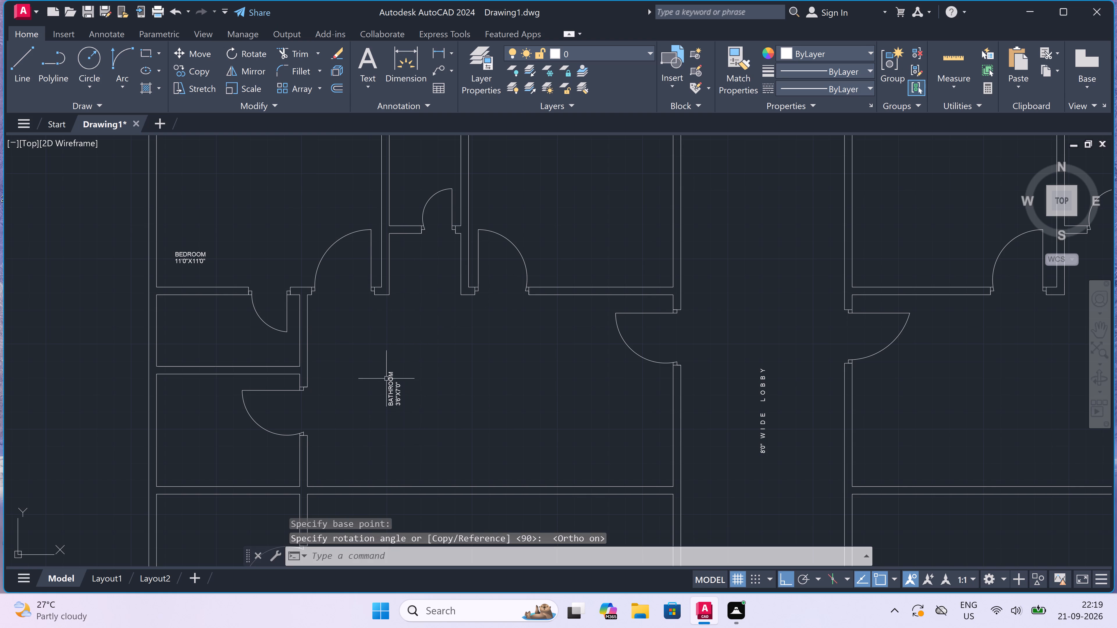
Move the vertical BATHROOM label up into the narrow room between the two bedrooms, with Ortho off.
left_click(387, 382)
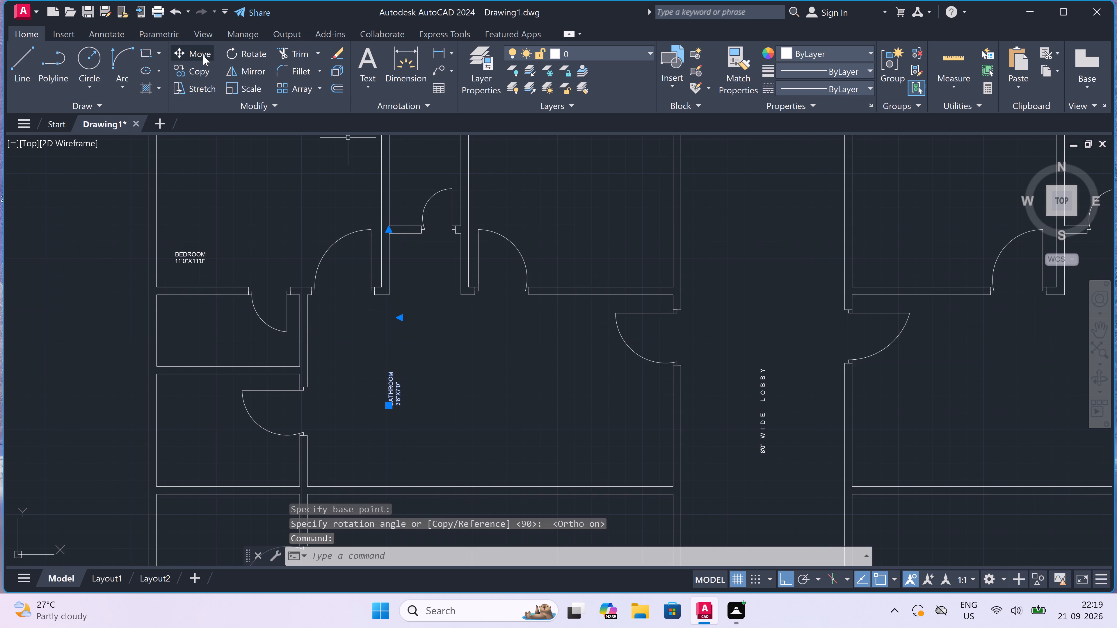
left_click_drag(203, 56, 203, 63)
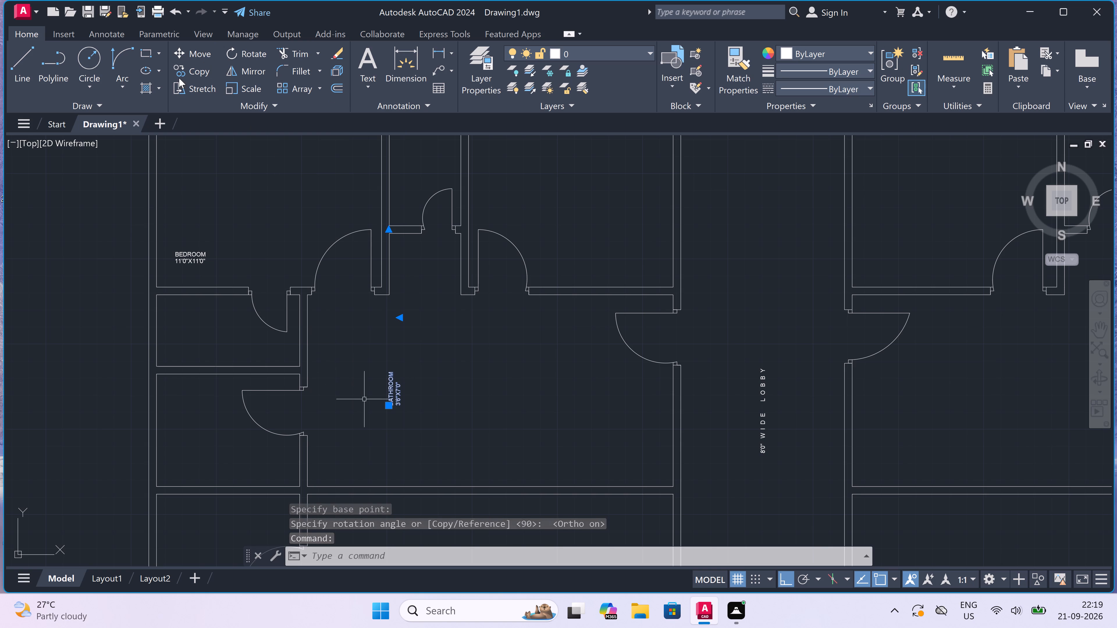
double_click(201, 56)
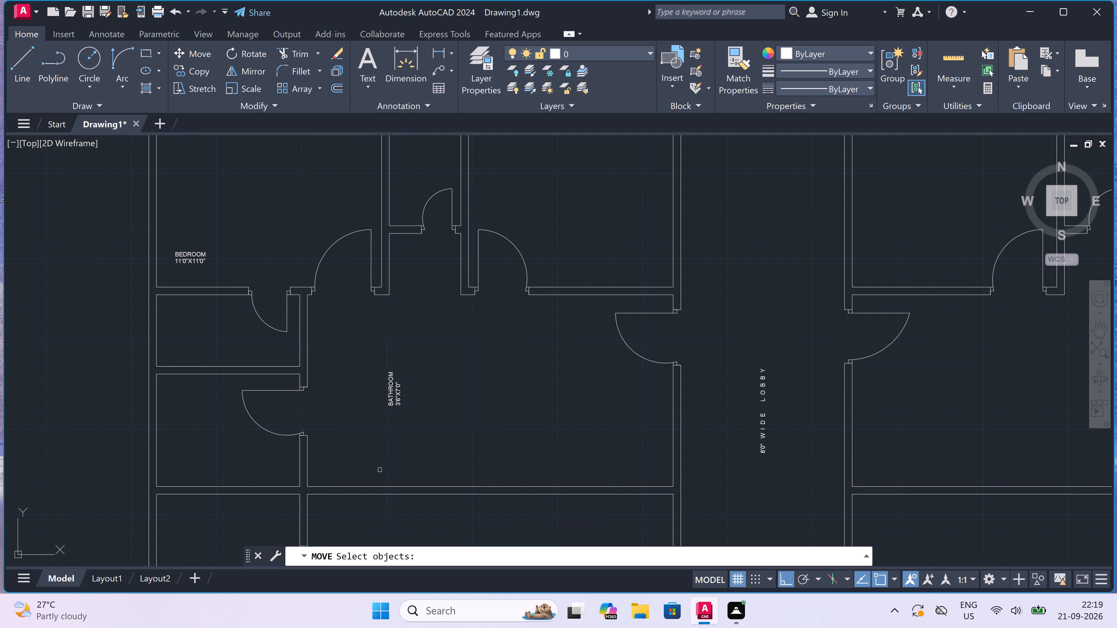
key("Escape")
left_click(390, 389)
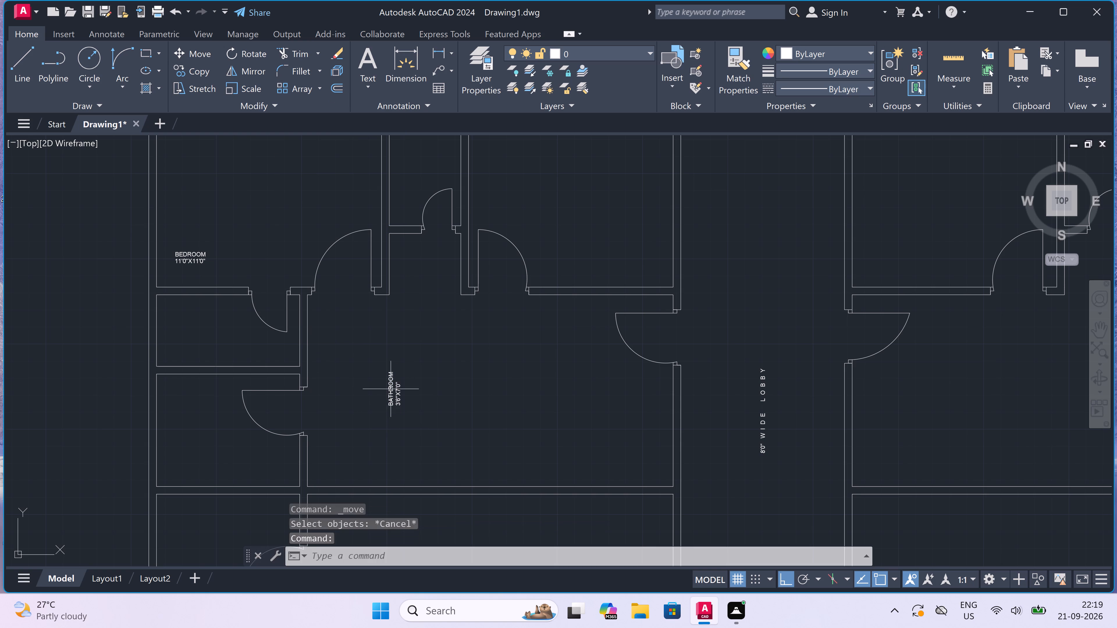
left_click(193, 49)
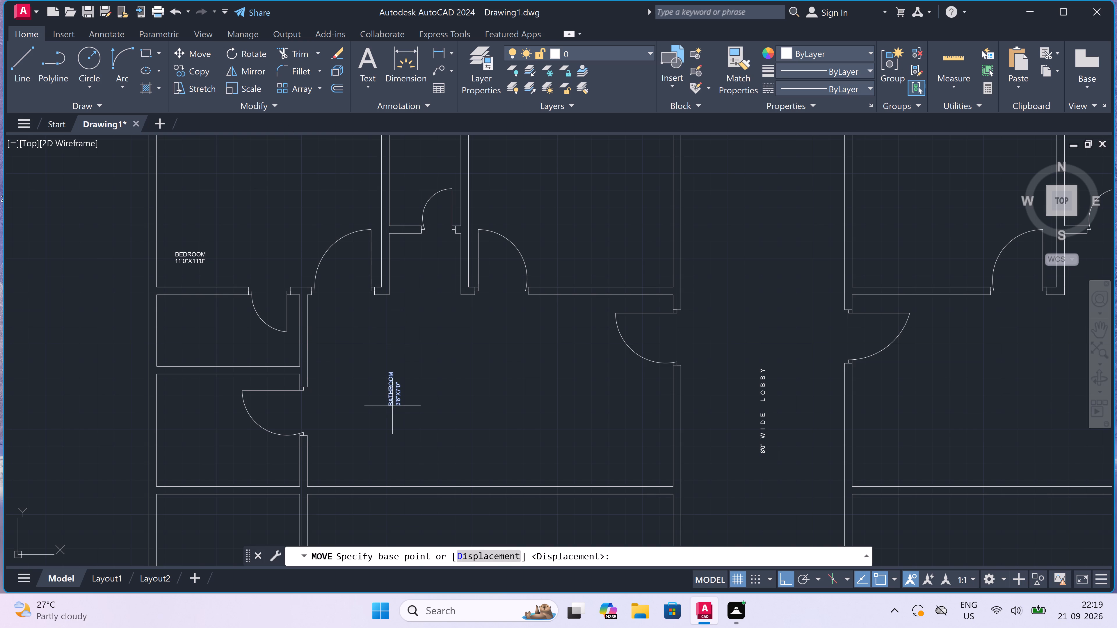
left_click_drag(393, 397, 396, 372)
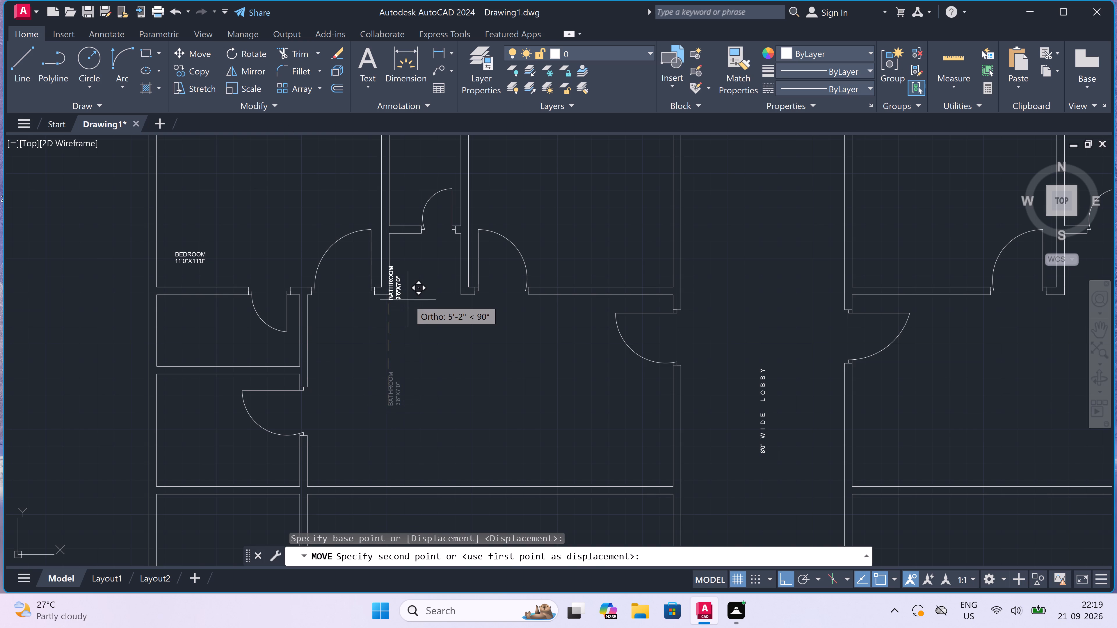
key("F8")
scroll(409, 299, "down", 1)
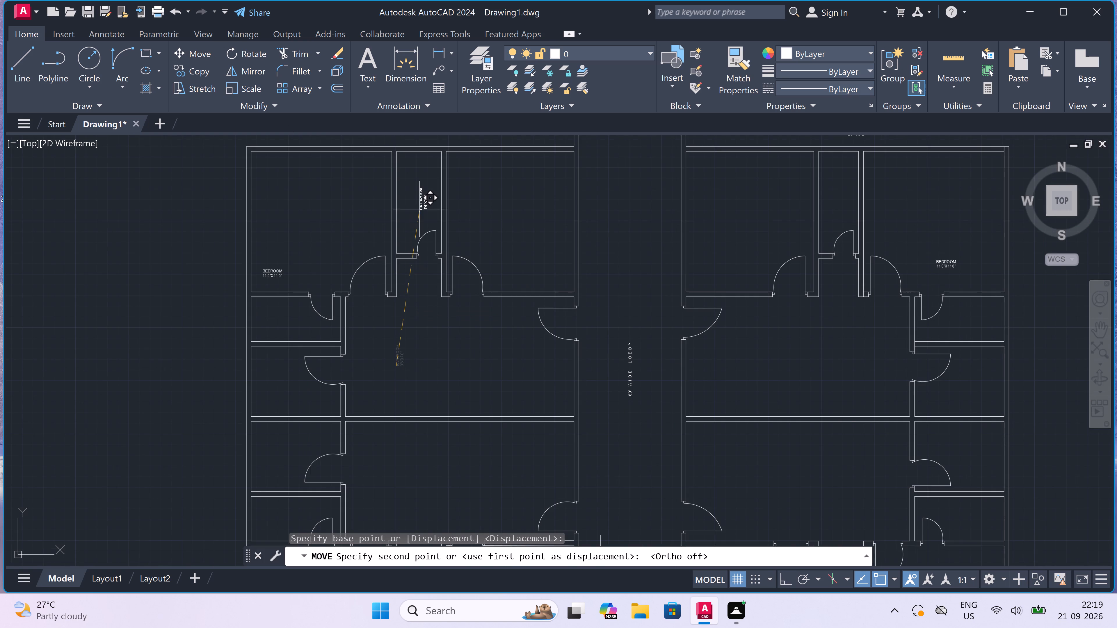
scroll(421, 197, "up", 1)
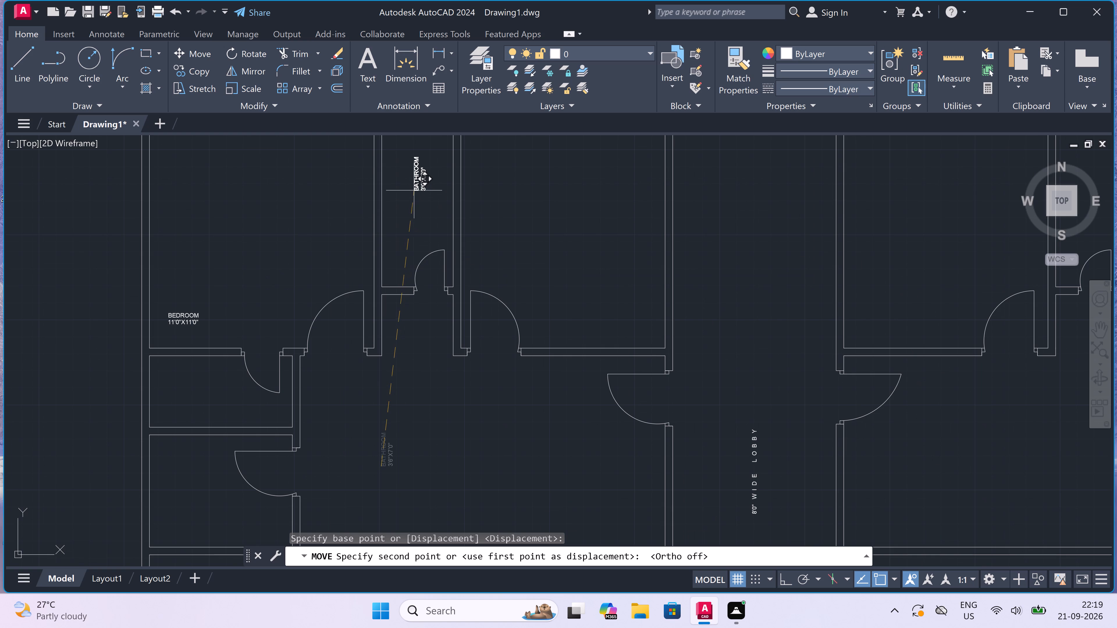
left_click(414, 189)
Add a multiline text label reading BEDROOM with 10'0"X11'0" beneath it, in the room between the labelled narrow bathroom and the lobby.
scroll(394, 308, "down", 3)
scroll(445, 294, "up", 1)
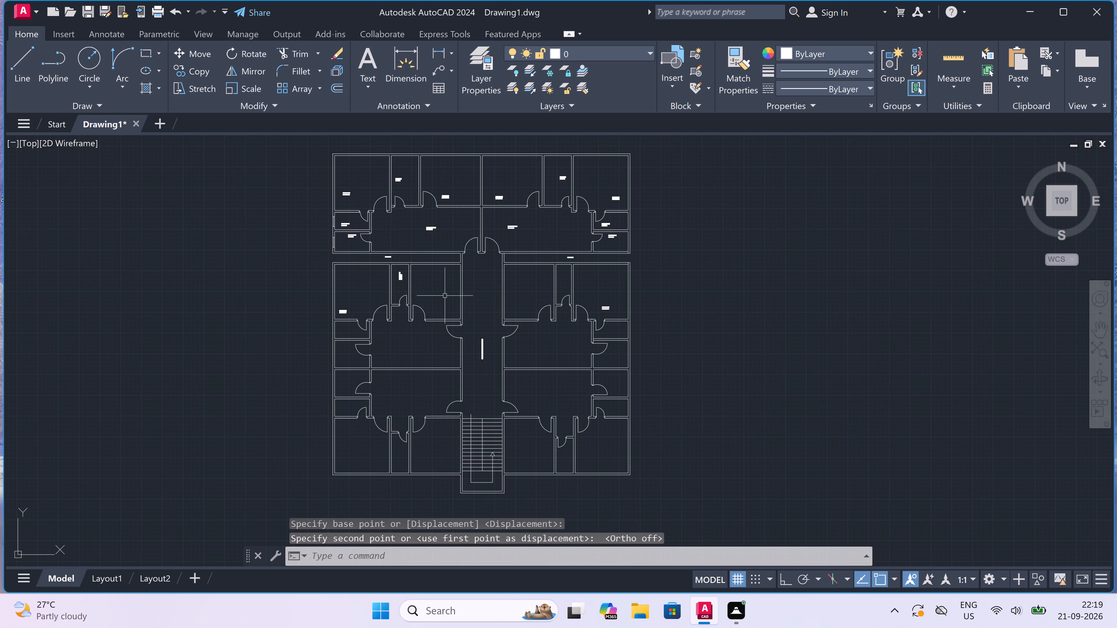
scroll(445, 294, "up", 2)
type("MT")
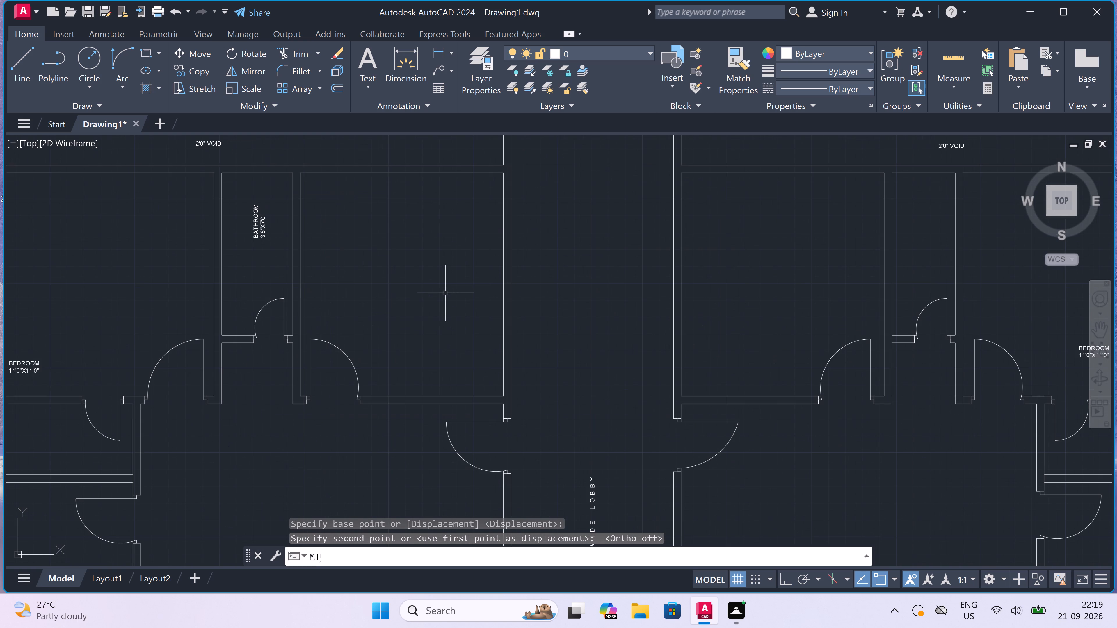
key("space")
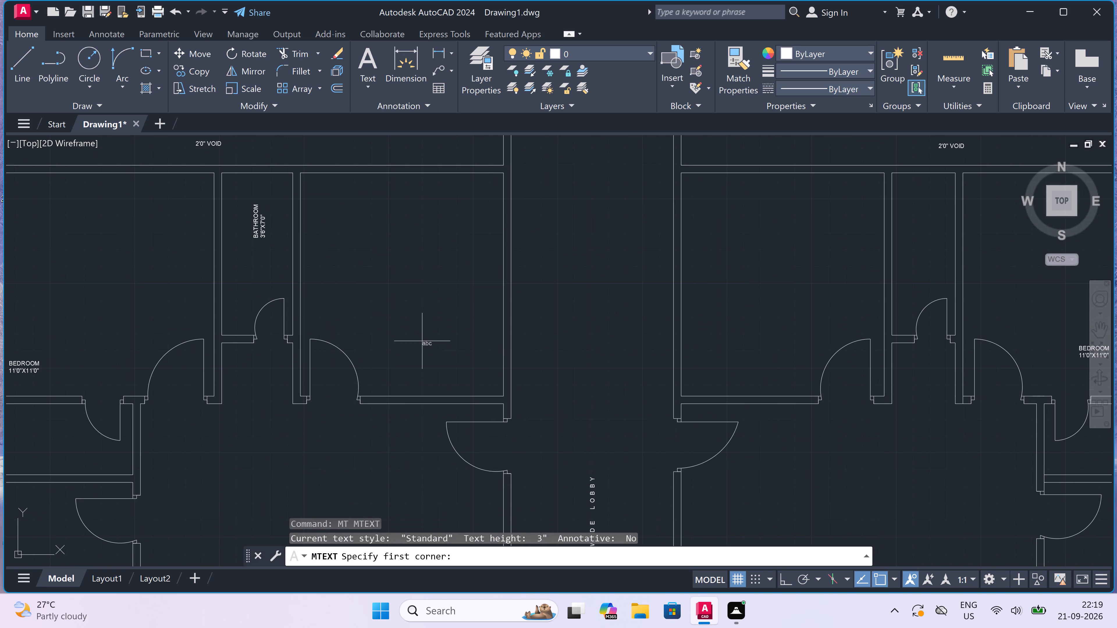
left_click(392, 339)
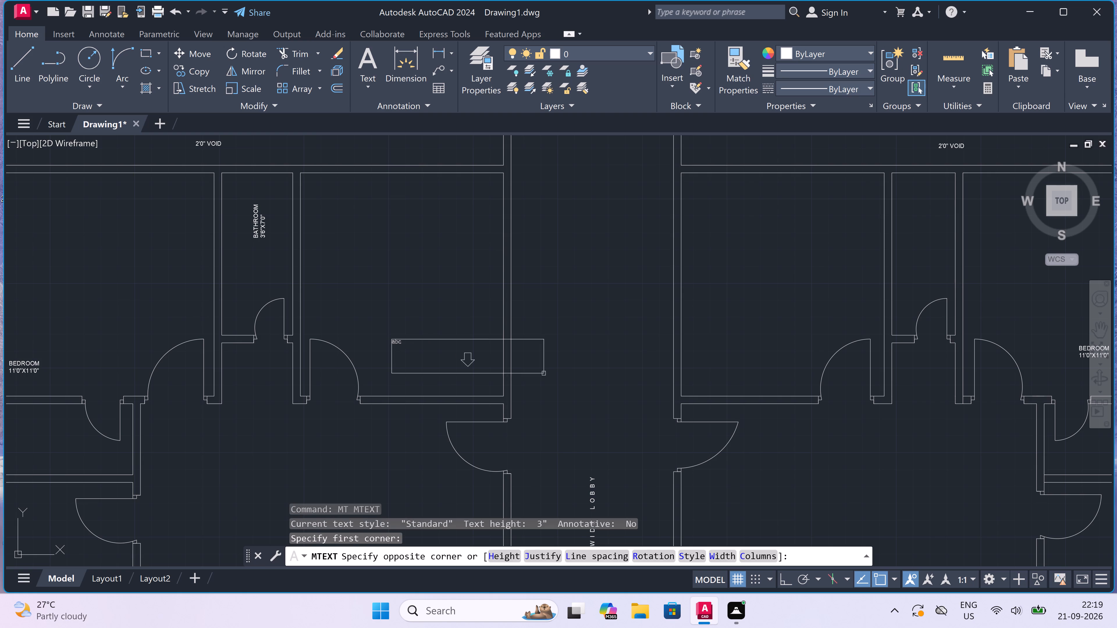
left_click(614, 365)
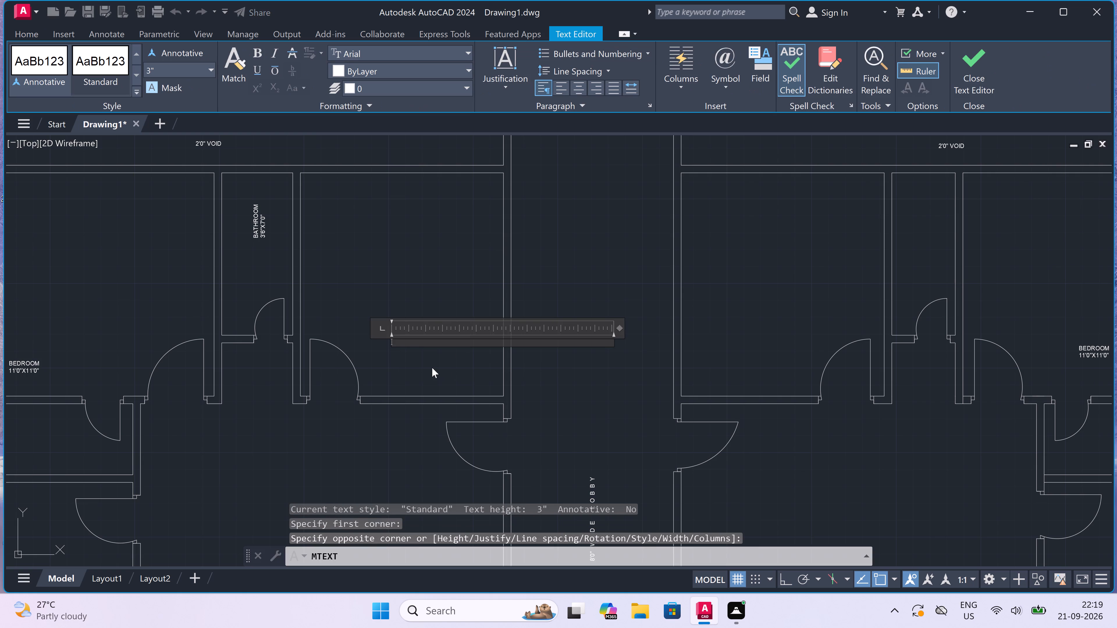
type("BEDROOM")
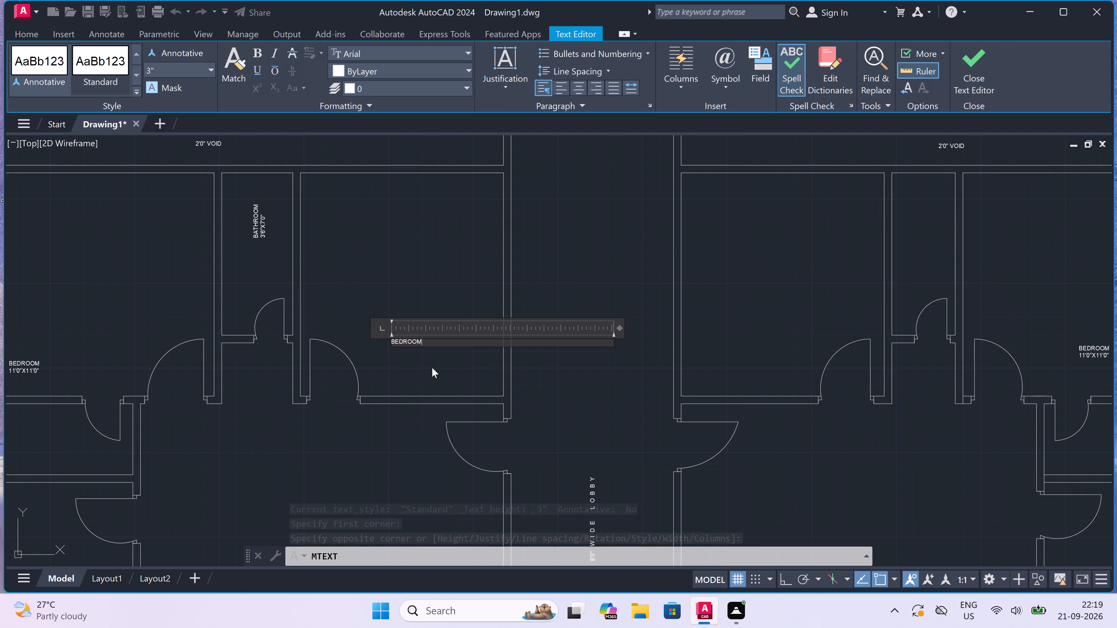
key("Return")
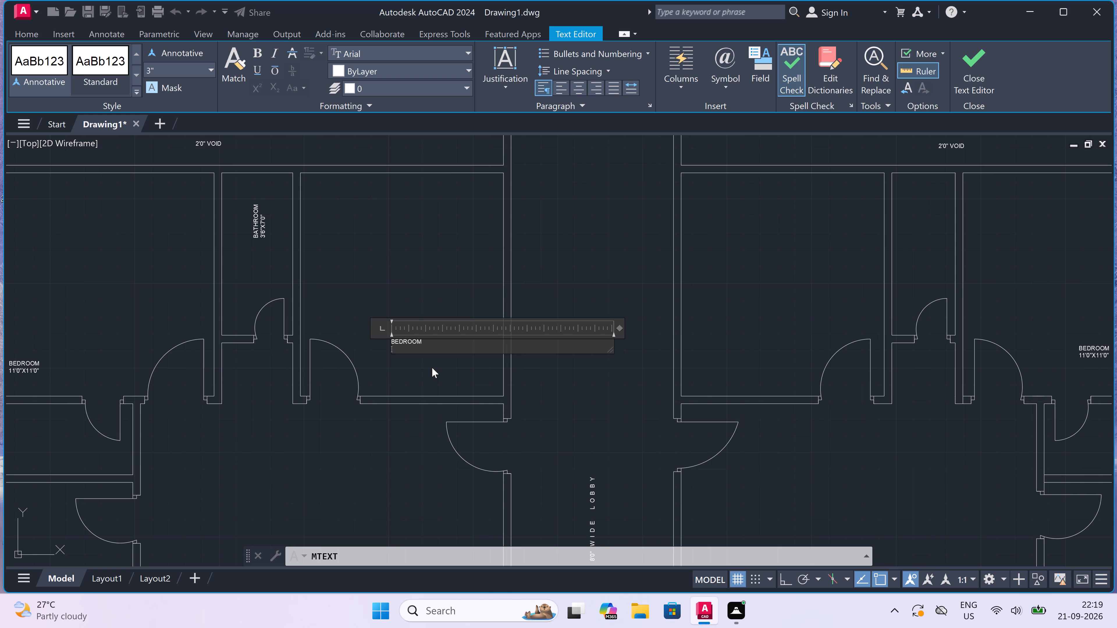
key("1")
type("0'0\"X")
type("11")
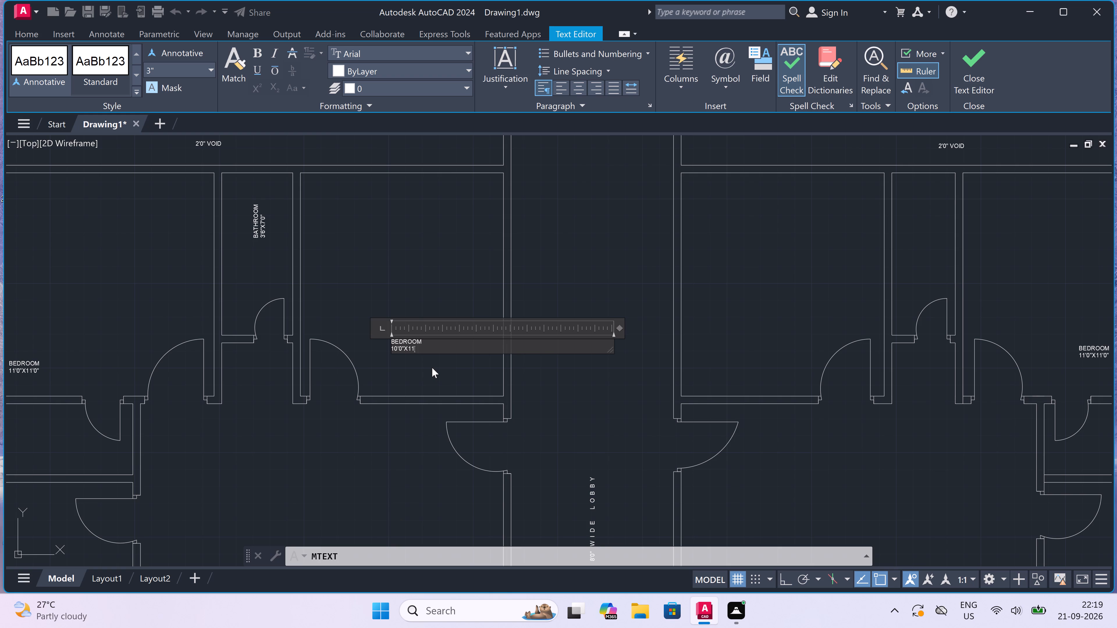
type("'0\"")
left_click(432, 367)
Add a multiline text label reading BEDROOM with 11'0"X11'0" beneath it, in the unlabelled room just across the lobby from the 10'0"X11'0" bedroom.
scroll(432, 341, "down", 1)
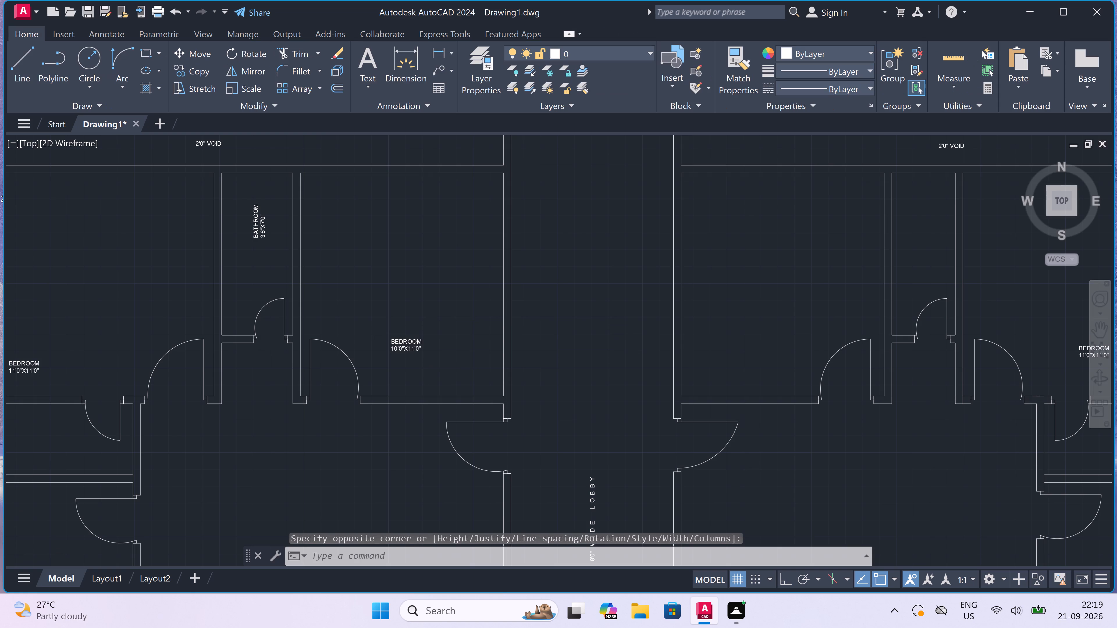
scroll(432, 341, "down", 2)
scroll(523, 337, "up", 2)
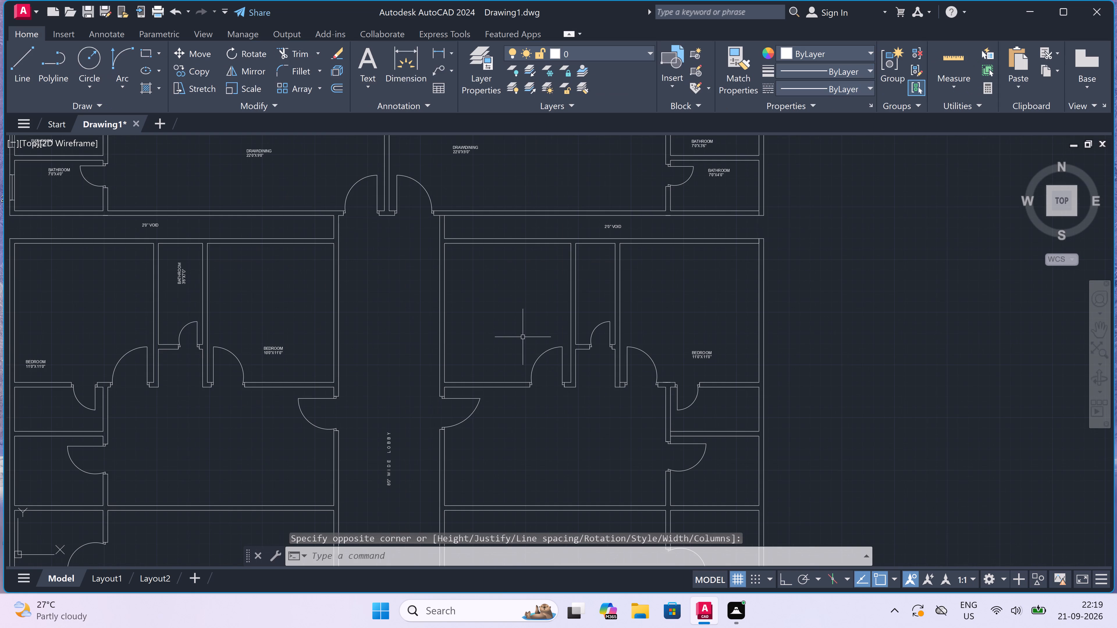
key("space")
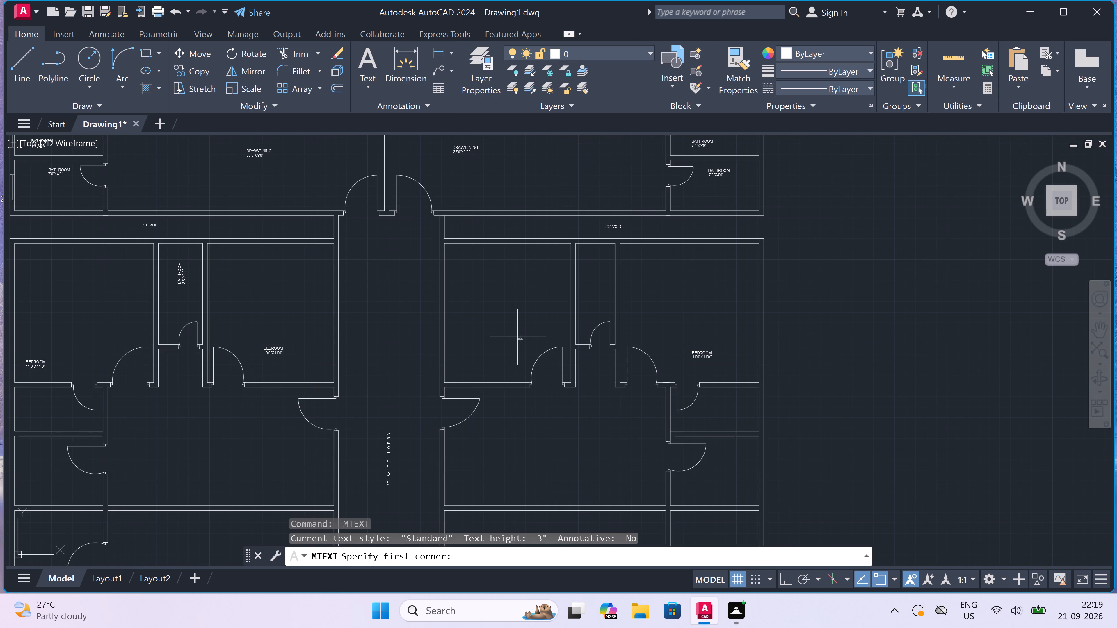
scroll(495, 345, "up", 1)
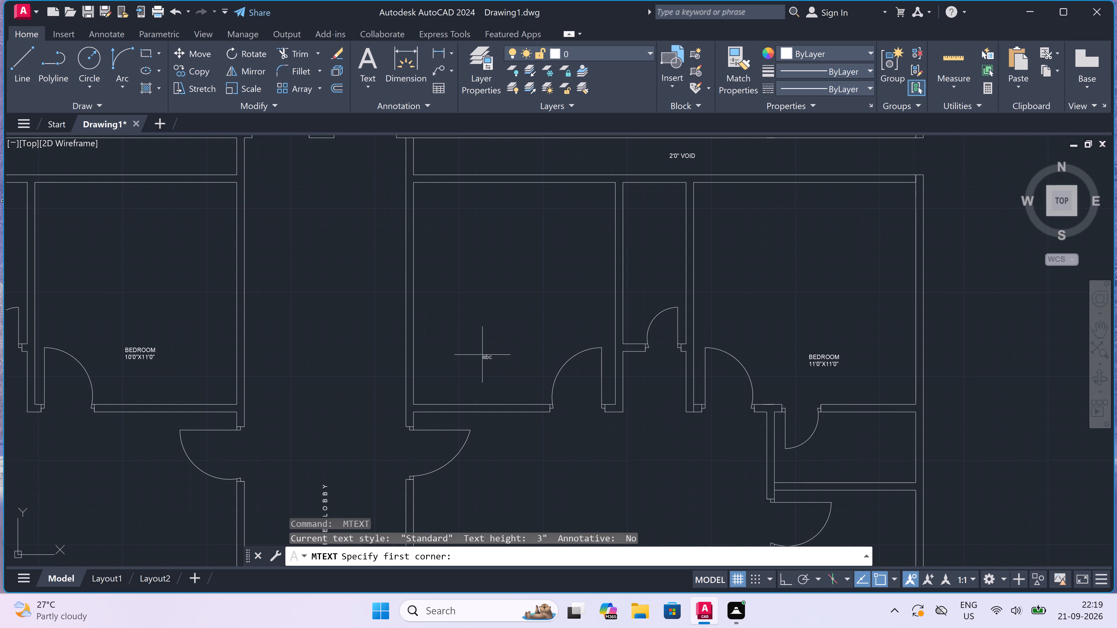
left_click(439, 362)
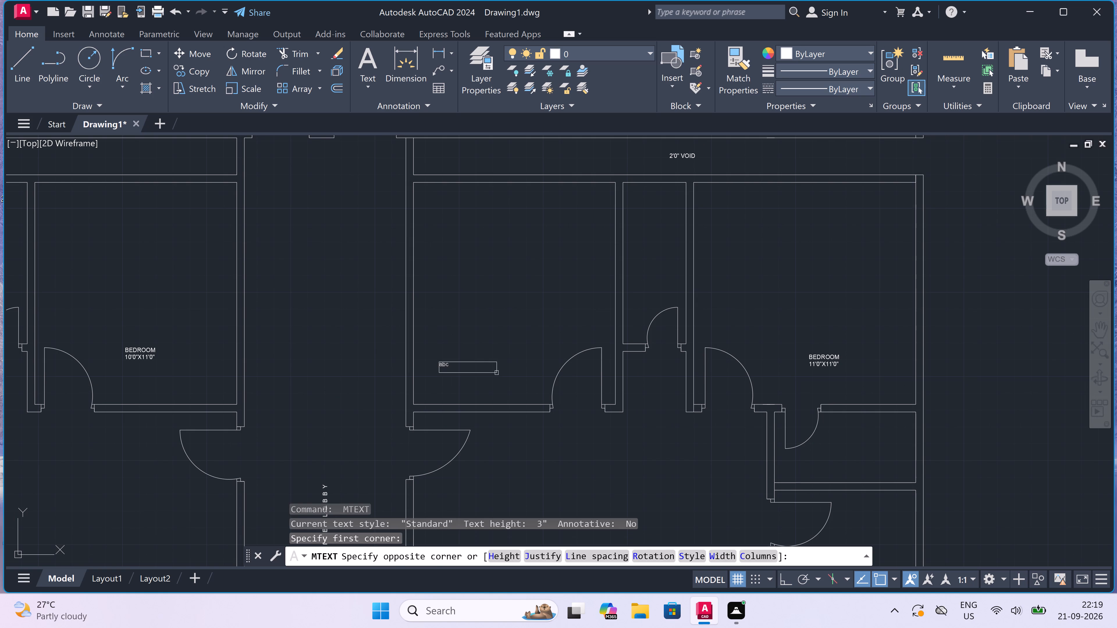
double_click(695, 375)
scroll(478, 381, "up", 1)
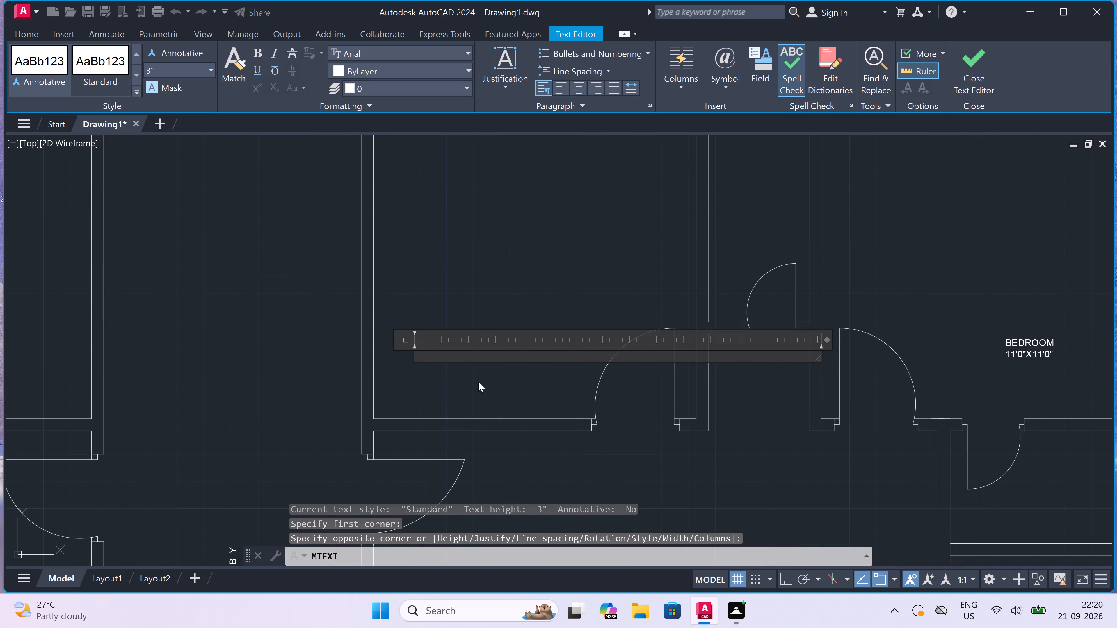
type("BEDR")
type("OOM")
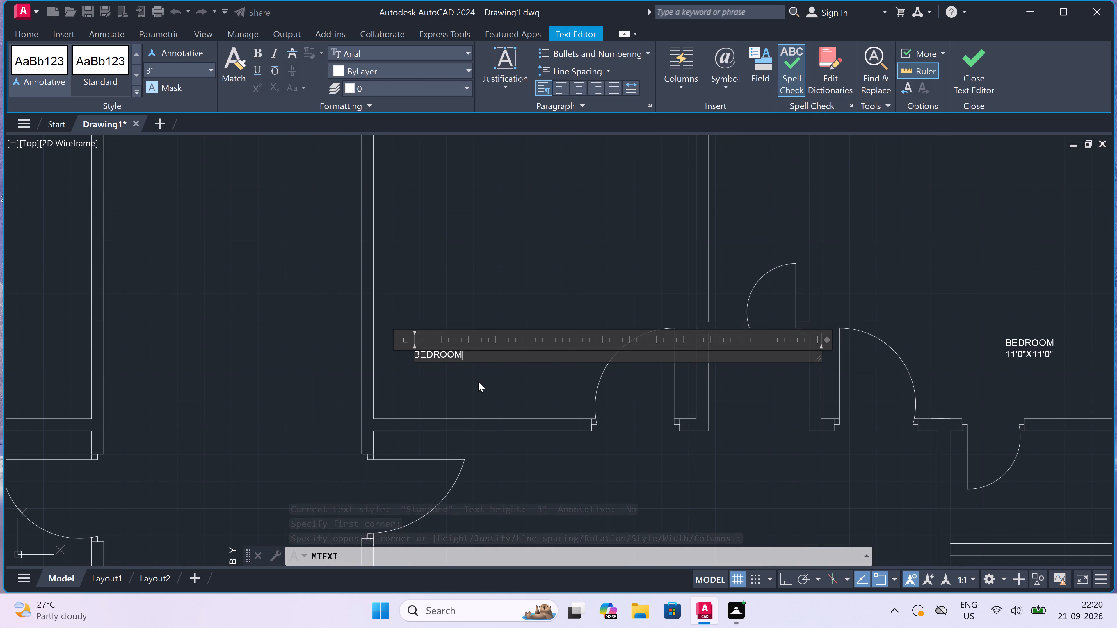
key("Return")
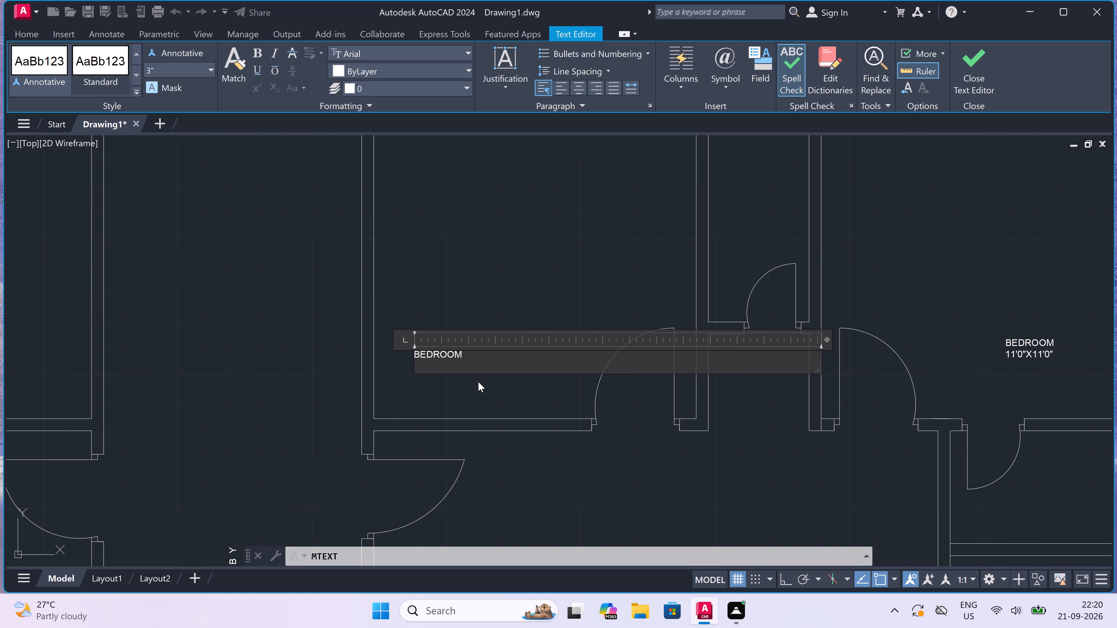
type("11")
type("'0\"X")
type("11'0\"")
left_click_drag(464, 304, 463, 313)
left_click(463, 313)
scroll(463, 313, "down", 3)
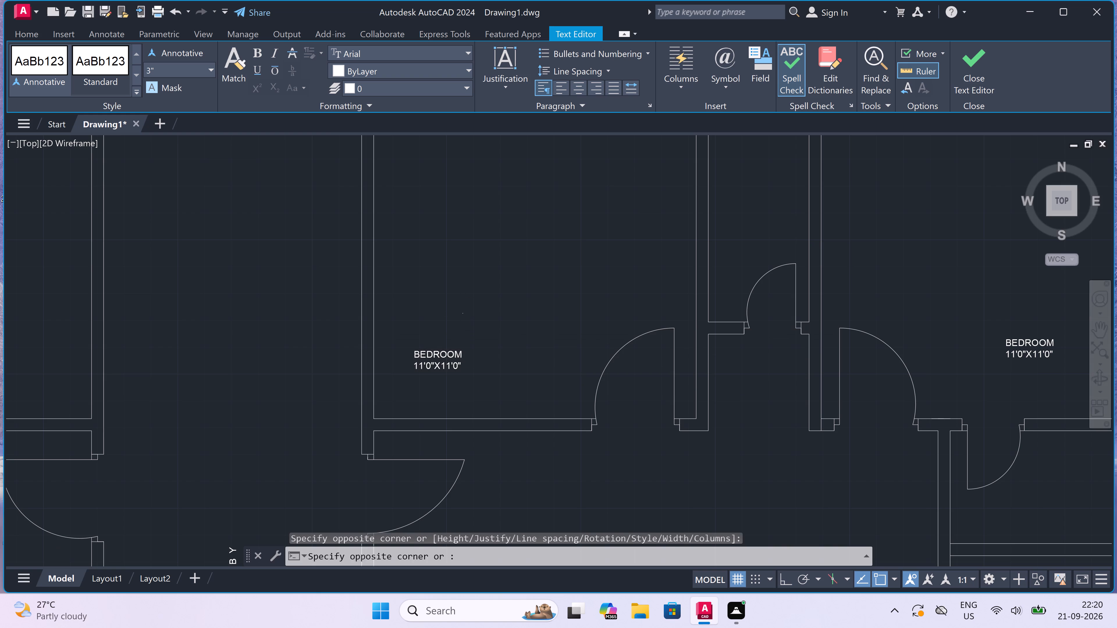
scroll(463, 313, "down", 3)
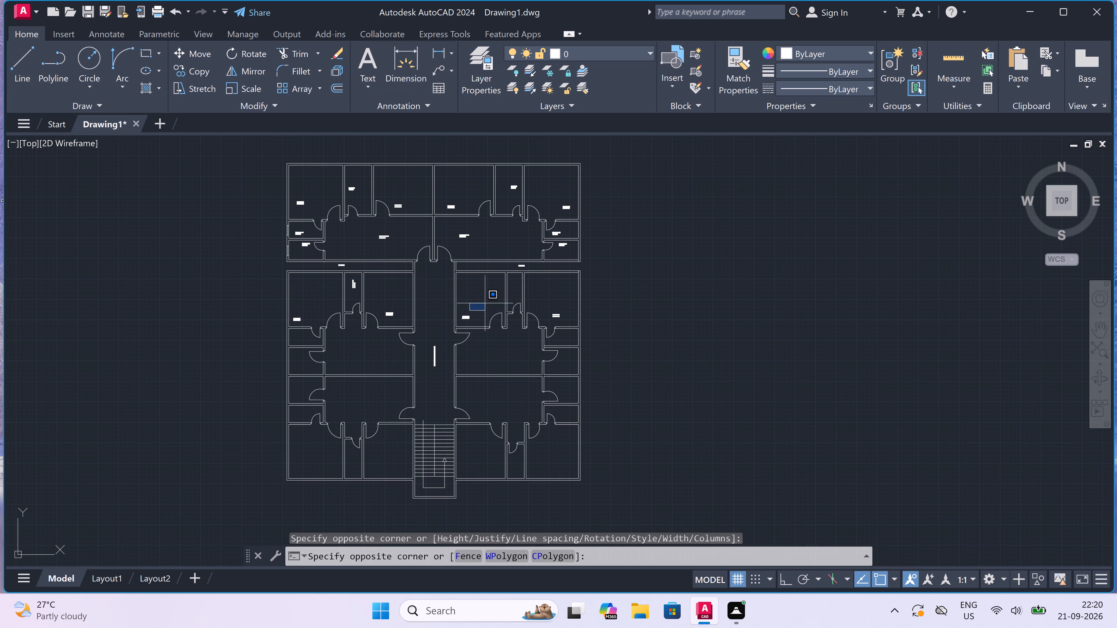
left_click(463, 310)
Copy the vertical BATHROOM 3'6"X7'0" label into the matching narrow room between the two bedrooms across the lobby.
scroll(556, 295, "up", 1)
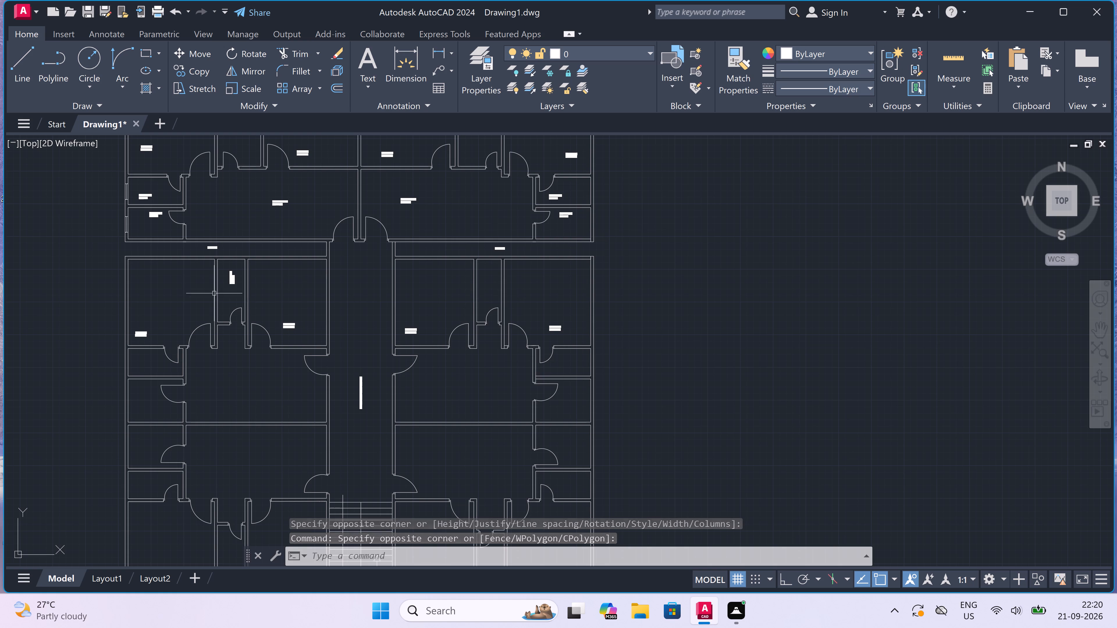
scroll(192, 281, "up", 1)
scroll(248, 264, "up", 2)
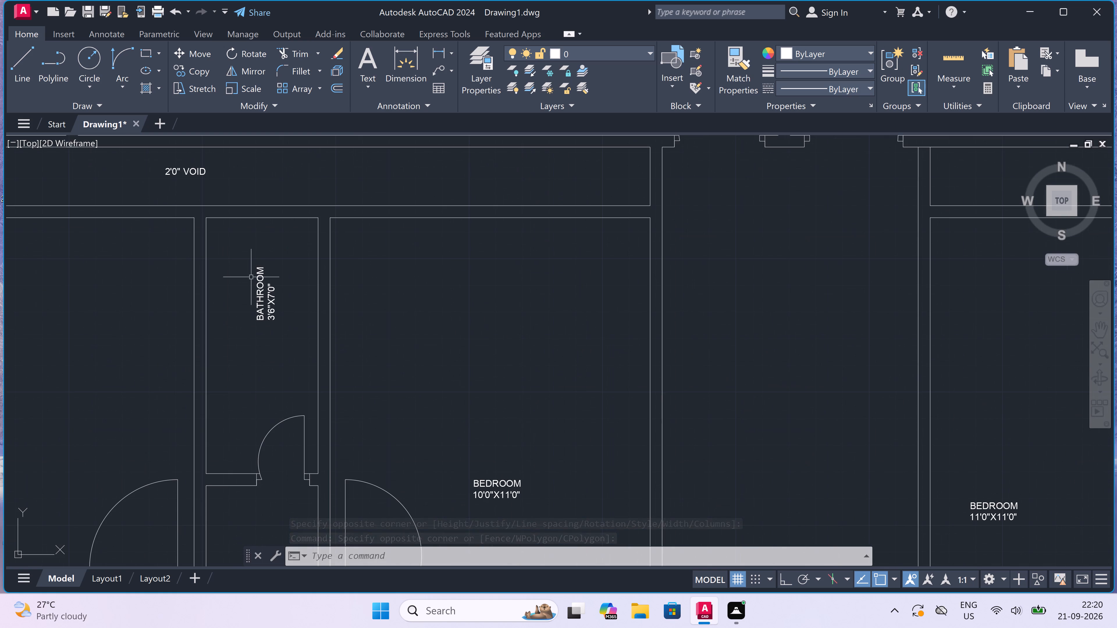
left_click(257, 302)
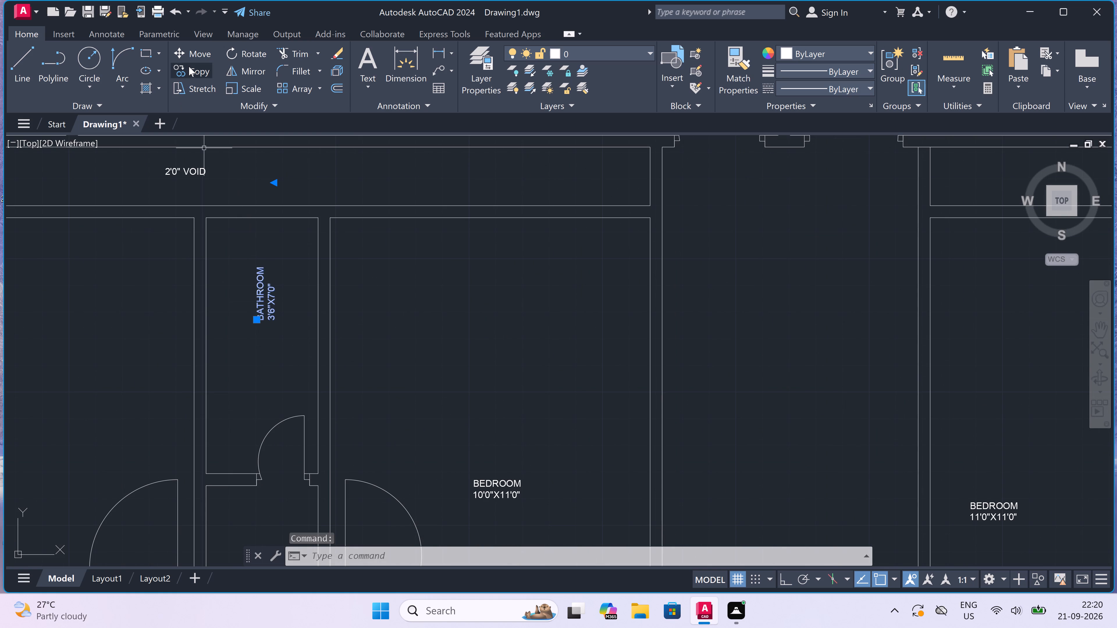
left_click(189, 67)
left_click_drag(263, 304, 280, 299)
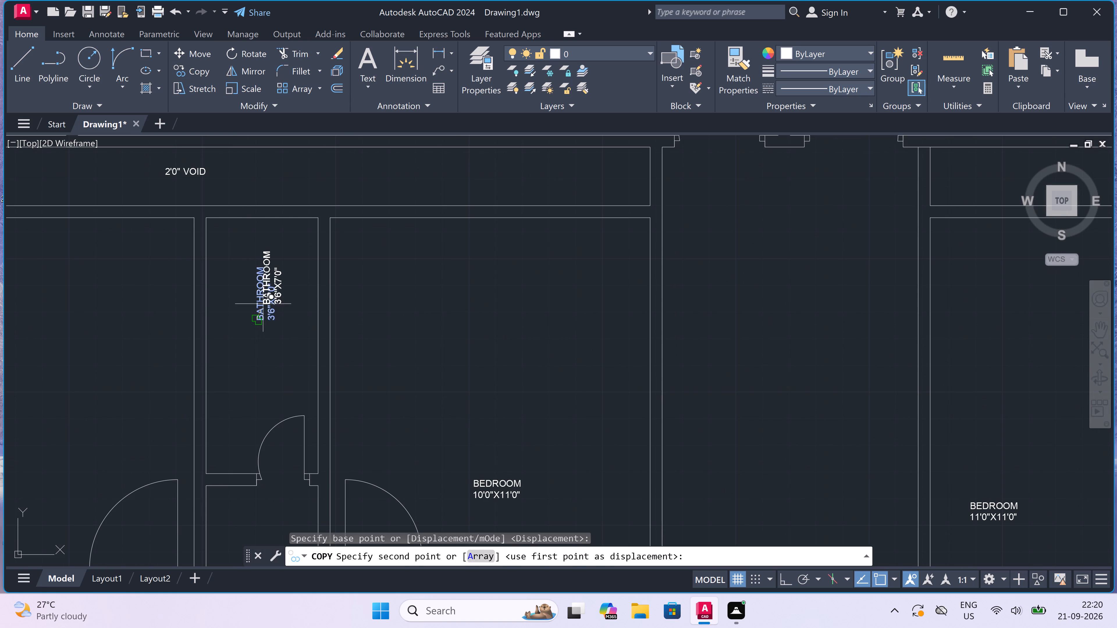
scroll(348, 290, "down", 3)
scroll(451, 332, "down", 2)
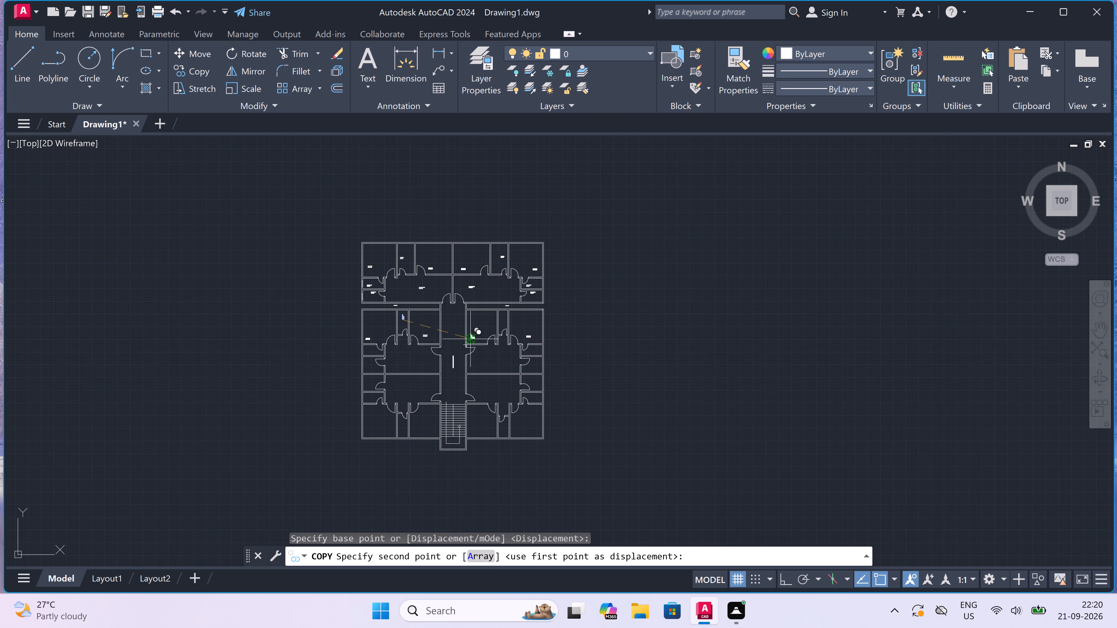
scroll(494, 343, "up", 3)
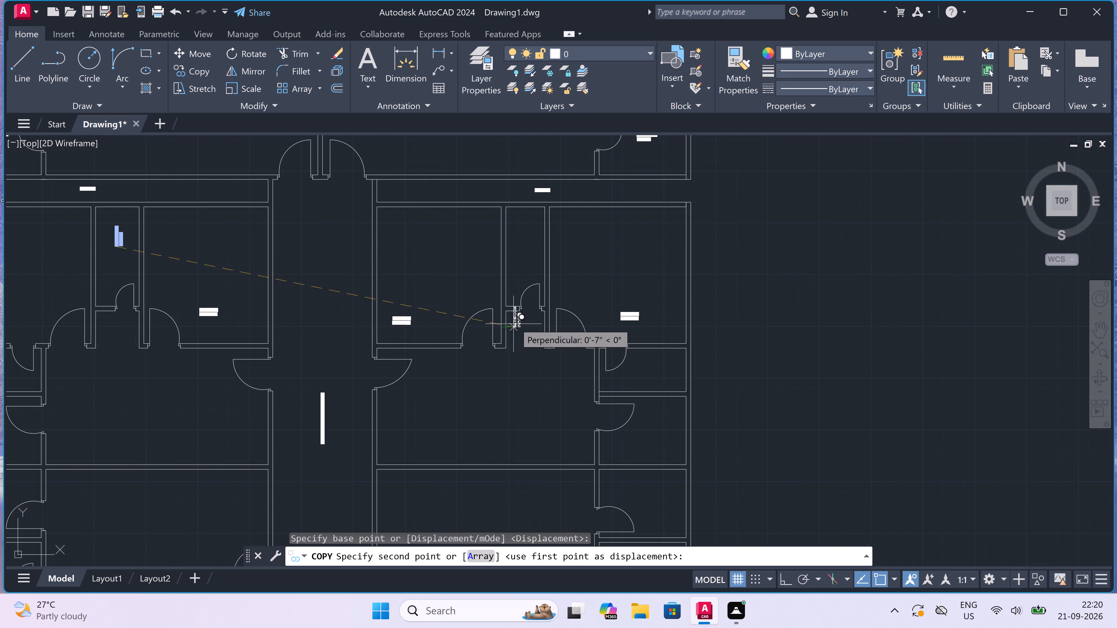
scroll(528, 255, "up", 1)
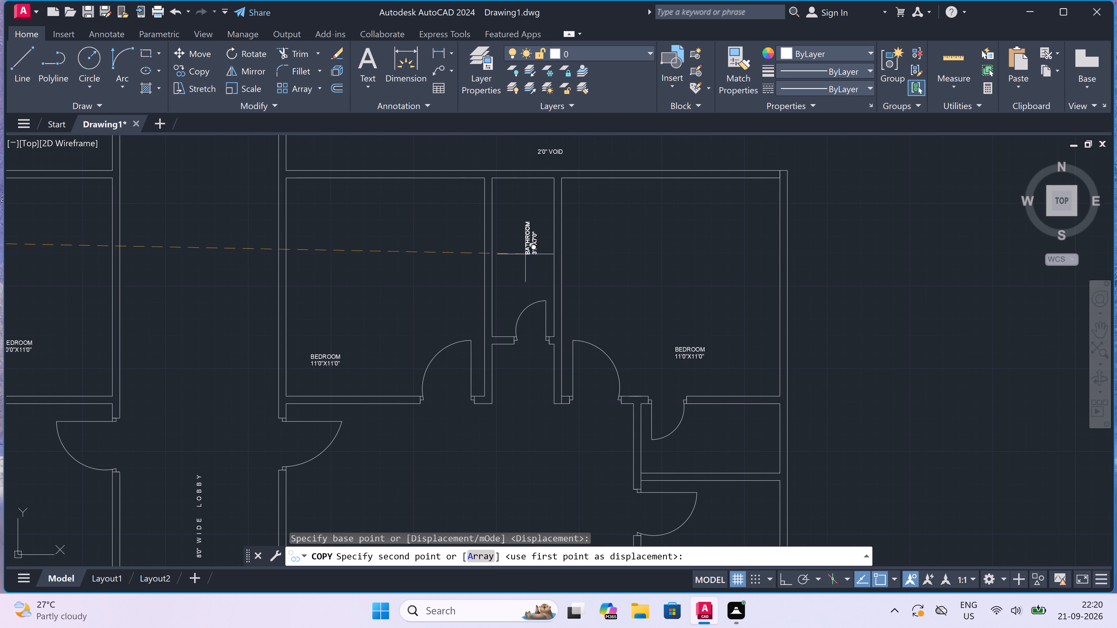
left_click(519, 262)
Place two more copies of the vertical BATHROOM label in the narrow rooms on either side of the staircase, then end the copying.
scroll(519, 262, "down", 5)
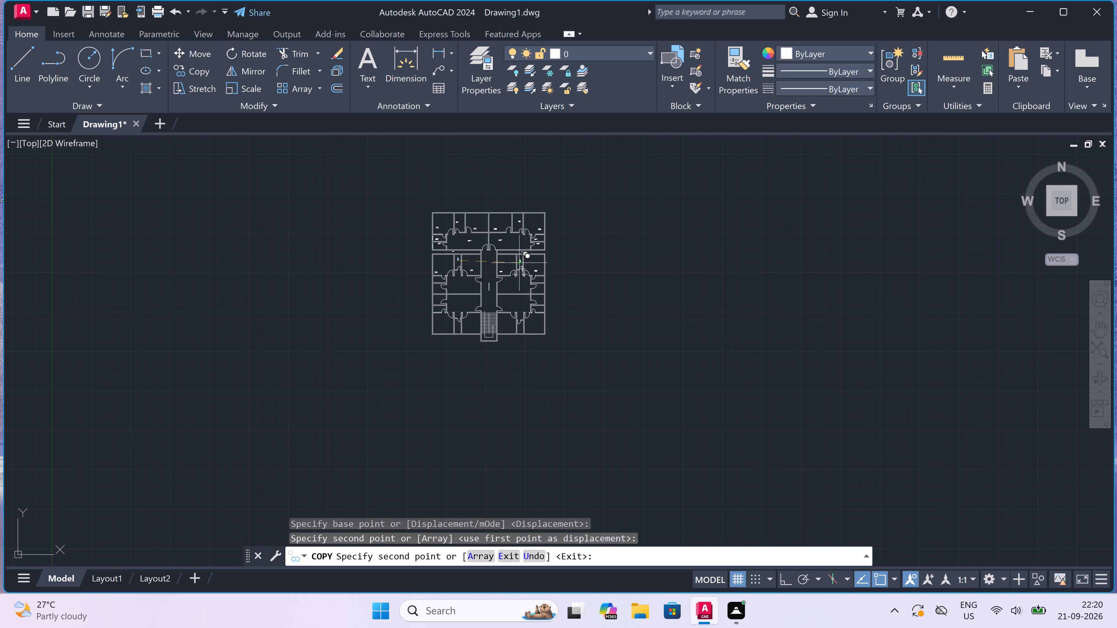
scroll(517, 334, "up", 5)
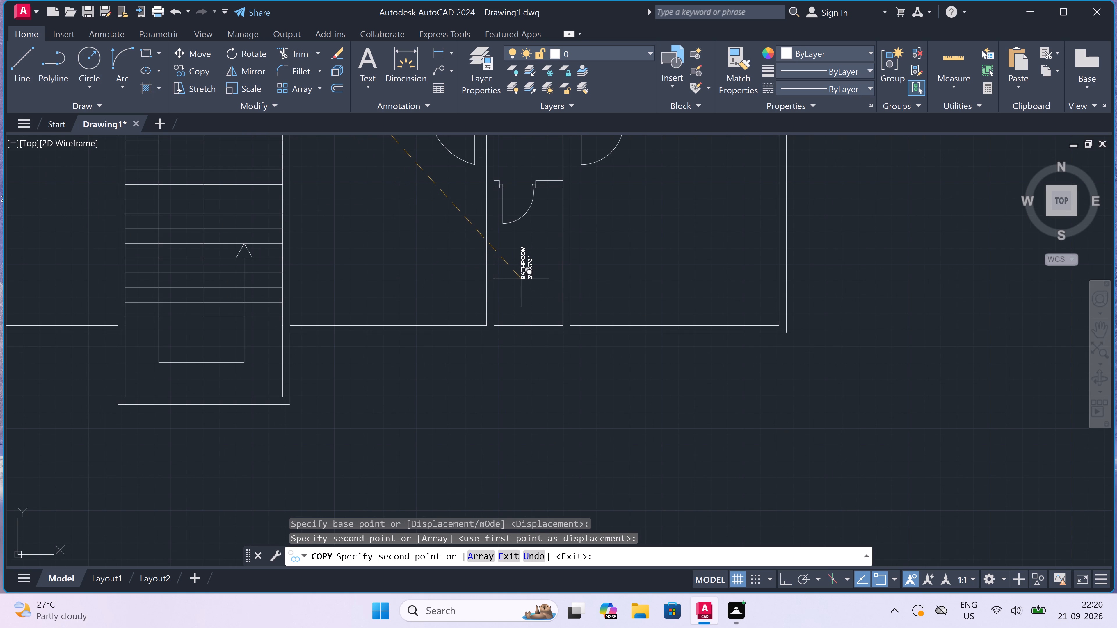
left_click(519, 266)
scroll(500, 300, "down", 3)
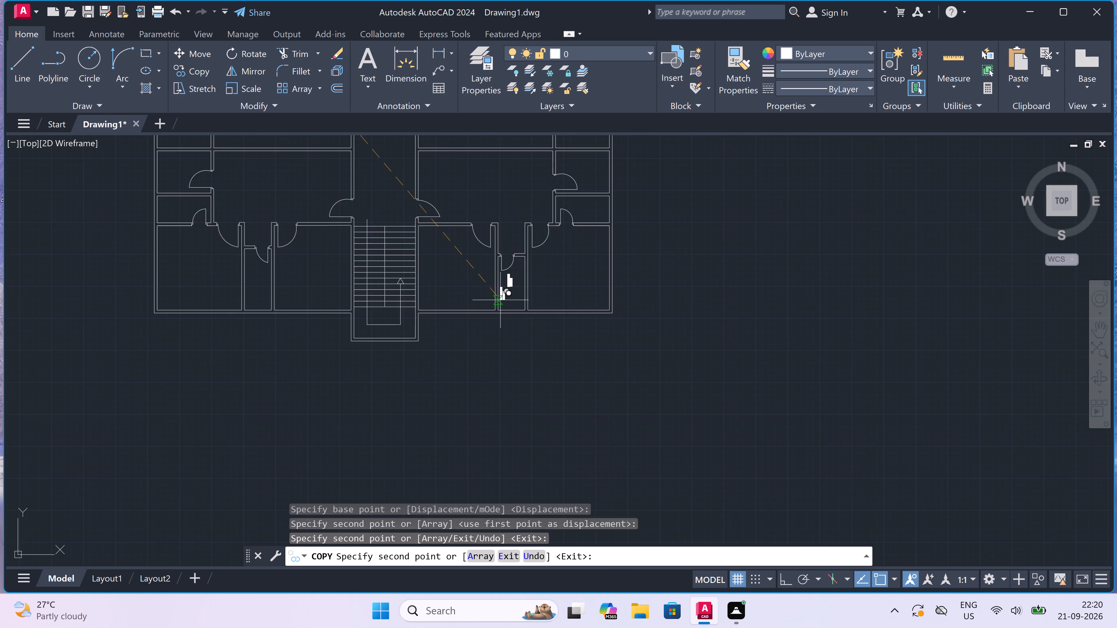
scroll(500, 300, "down", 2)
scroll(406, 296, "up", 1)
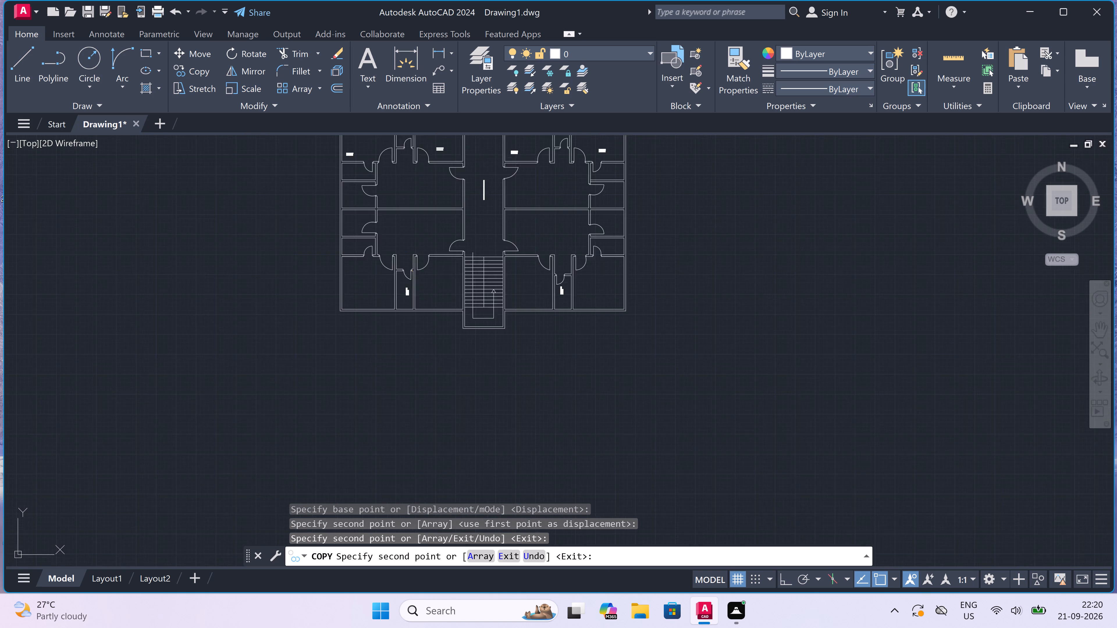
scroll(406, 296, "up", 4)
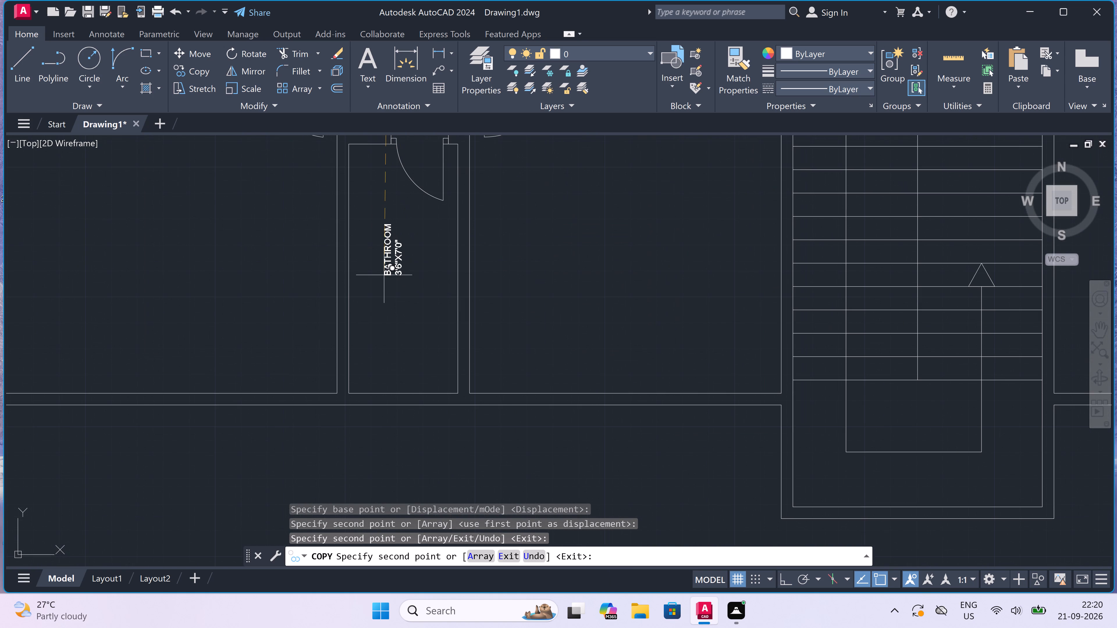
left_click(384, 275)
key("Escape")
scroll(392, 339, "down", 3)
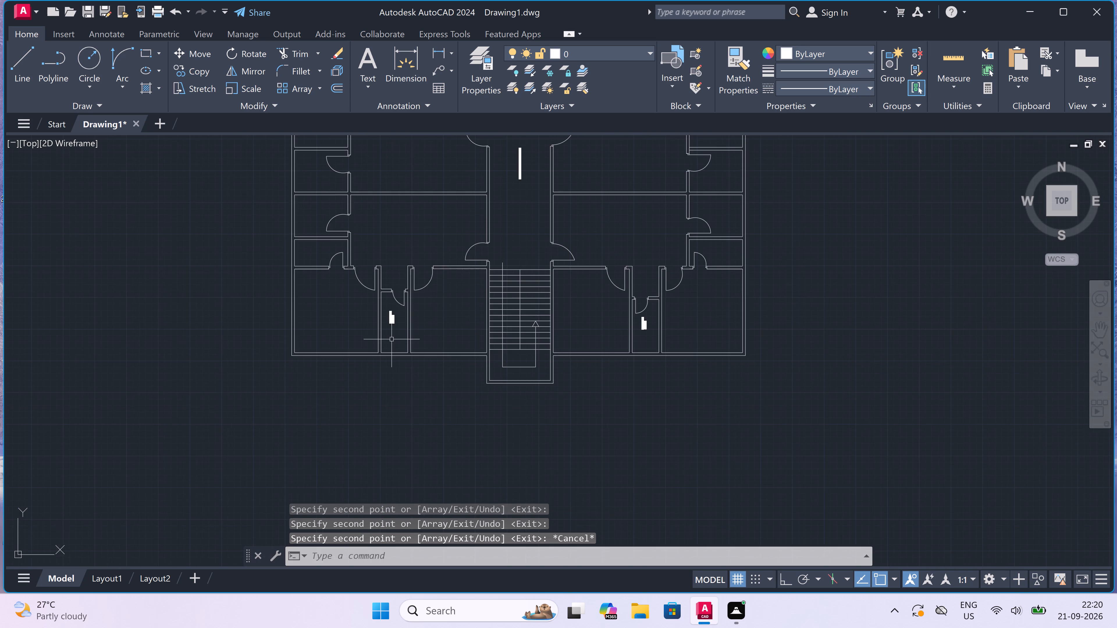
scroll(392, 339, "down", 2)
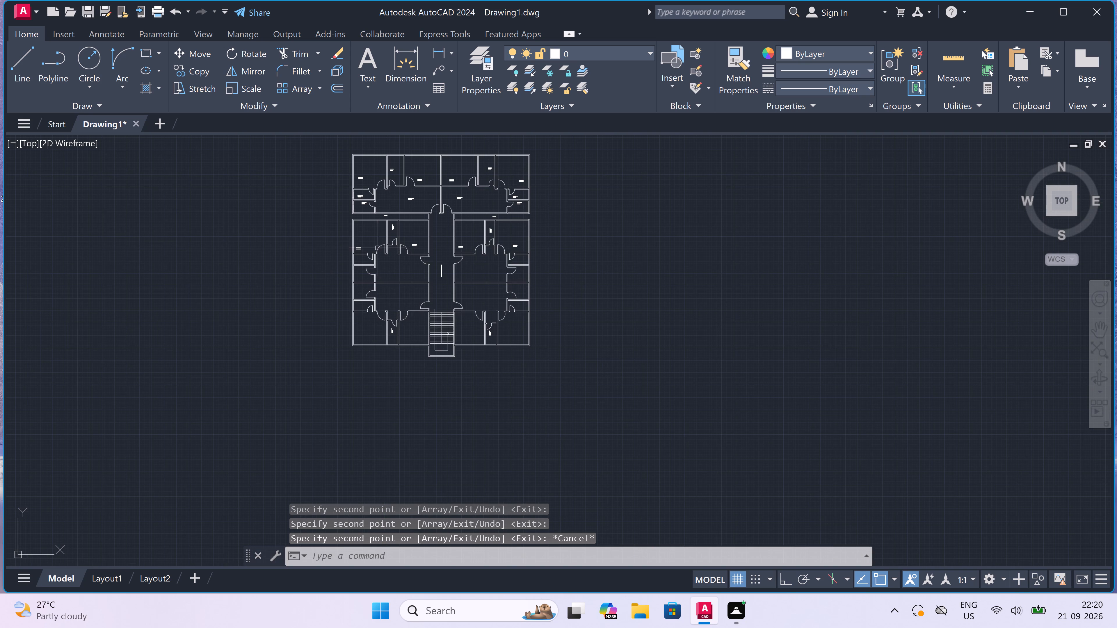
Add a multiline text label reading BATH ROOM with 7'0"X3'6" beneath it, in the small room adjoining the outer 11'0"X11'0" bedroom.
scroll(376, 234, "up", 2)
scroll(303, 324, "down", 1)
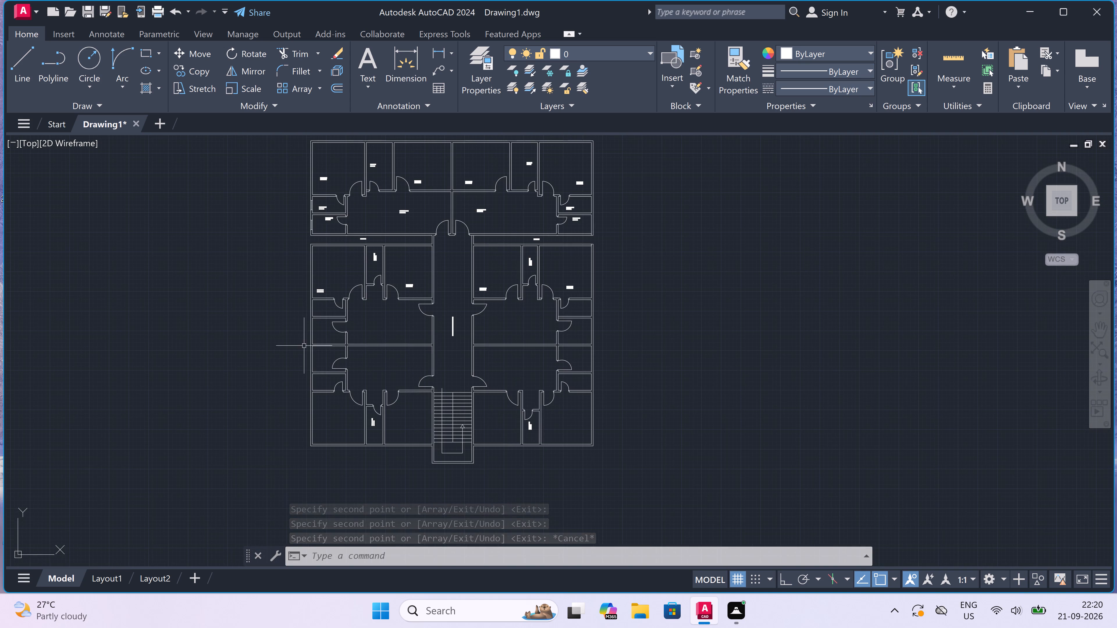
scroll(309, 350, "up", 1)
scroll(341, 276, "up", 2)
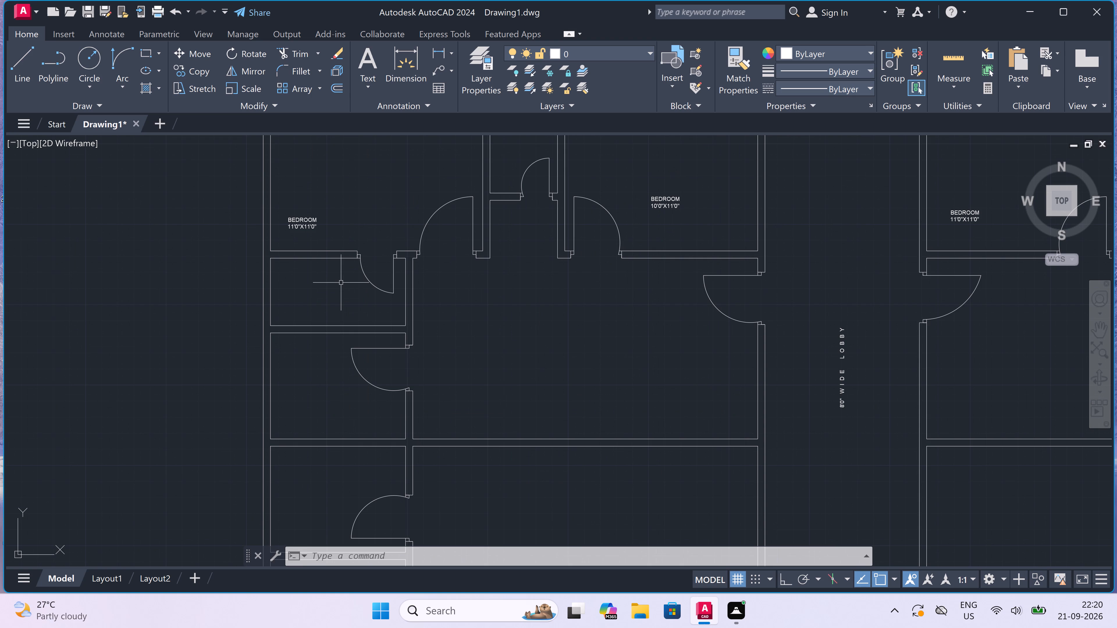
type("MT")
key("space")
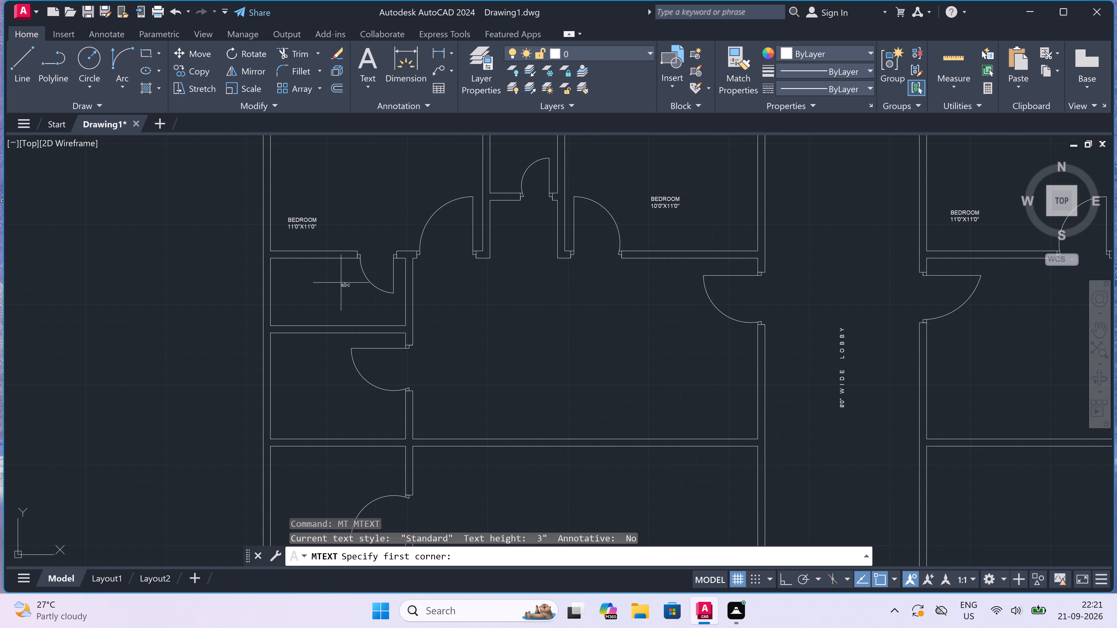
scroll(340, 281, "down", 1)
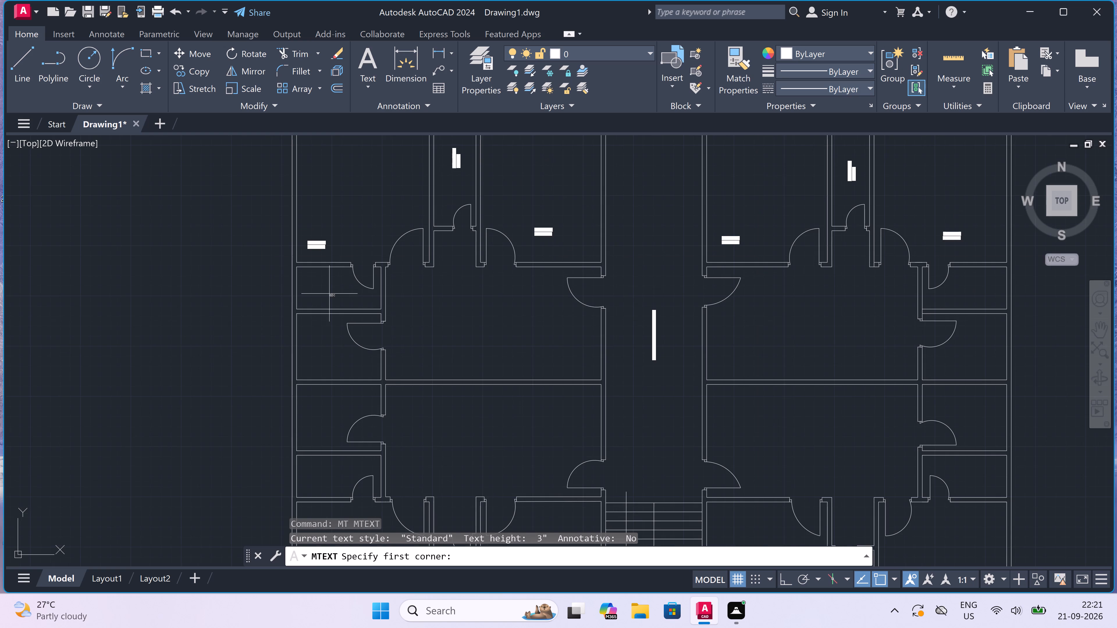
scroll(315, 301, "up", 3)
left_click_drag(344, 293, 362, 292)
left_click(850, 338)
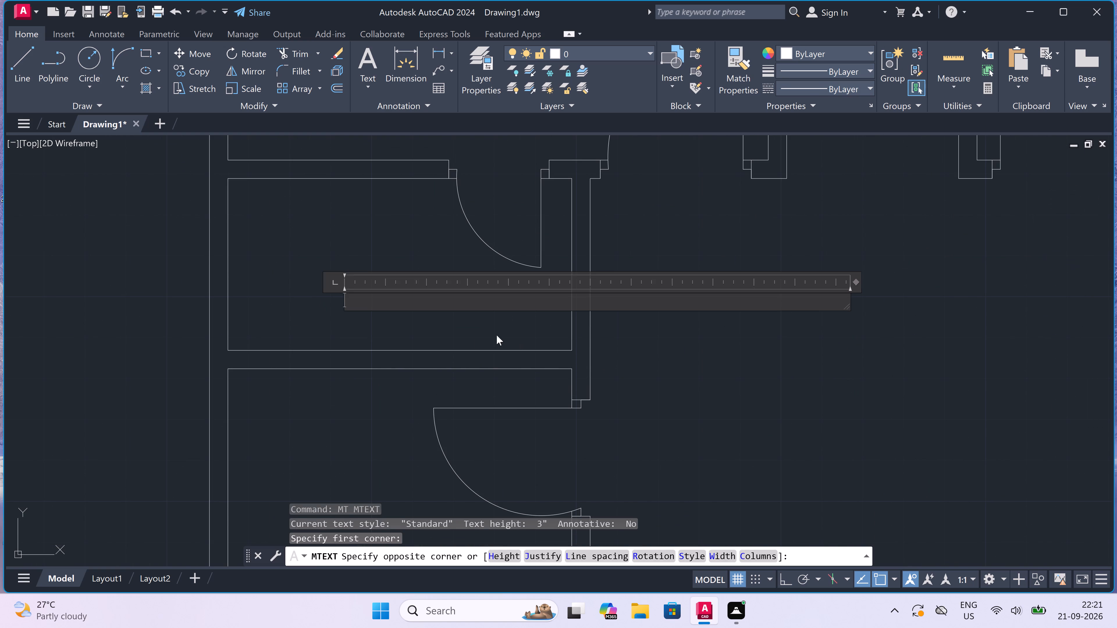
type("BATHROO")
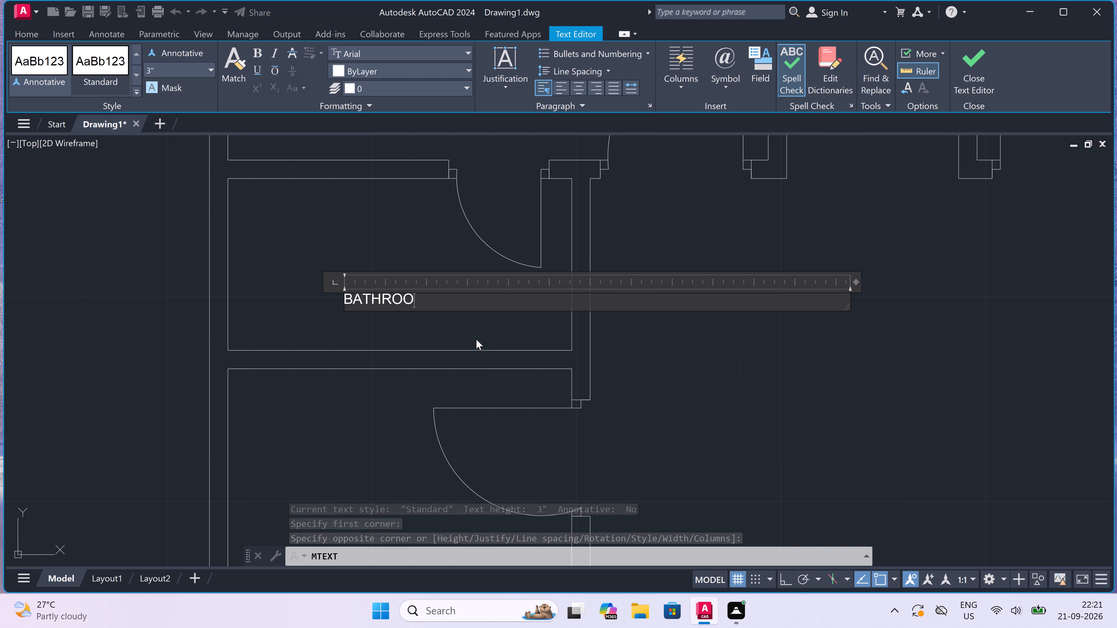
key("BackSpace")
key("BackSpace")
key("BackSpace")
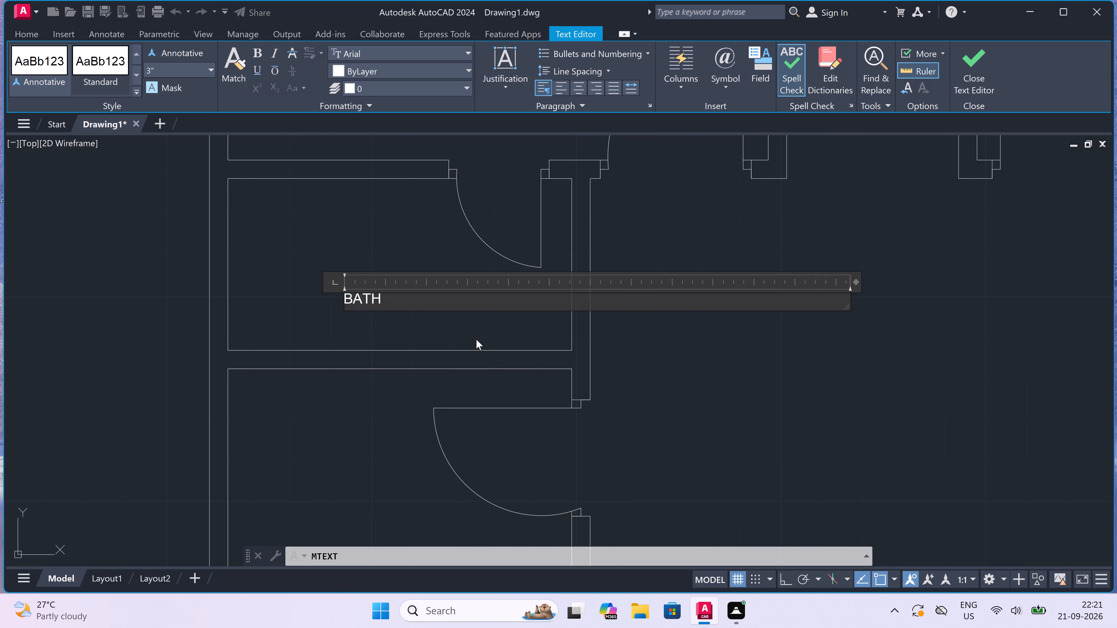
key("space")
type("R")
key("o")
type("OM")
key("space")
key("Return")
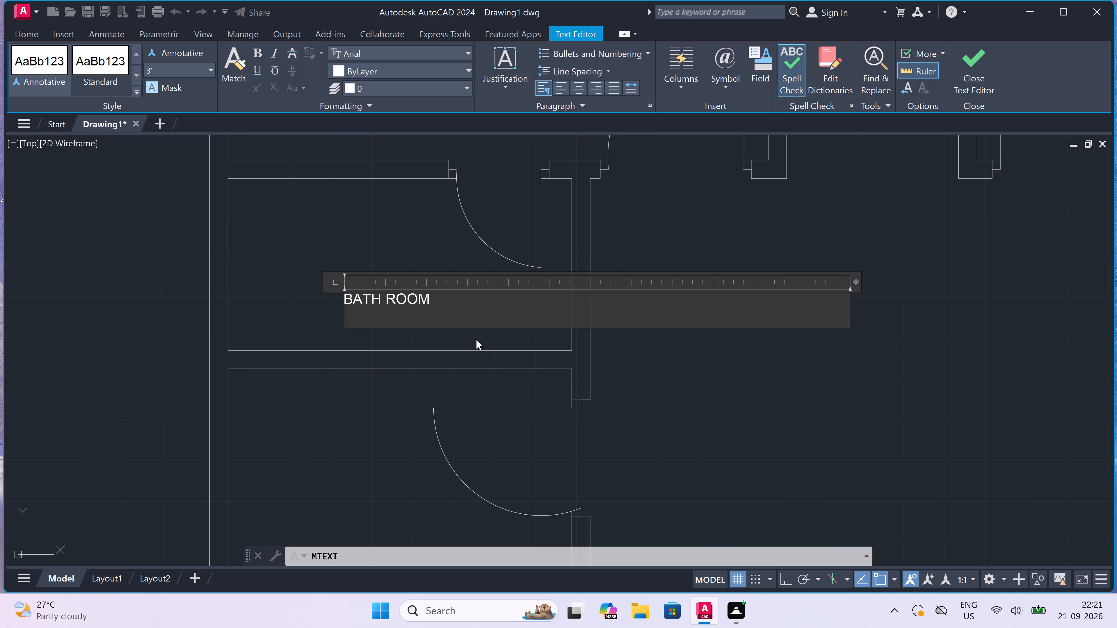
type("7'0\"X")
type("3'6")
key("shift+quotedbl")
left_click(401, 231)
Compare the new BATH ROOM label with the vertical BATHROOM label between the neighbouring bedrooms.
scroll(409, 233, "down", 5)
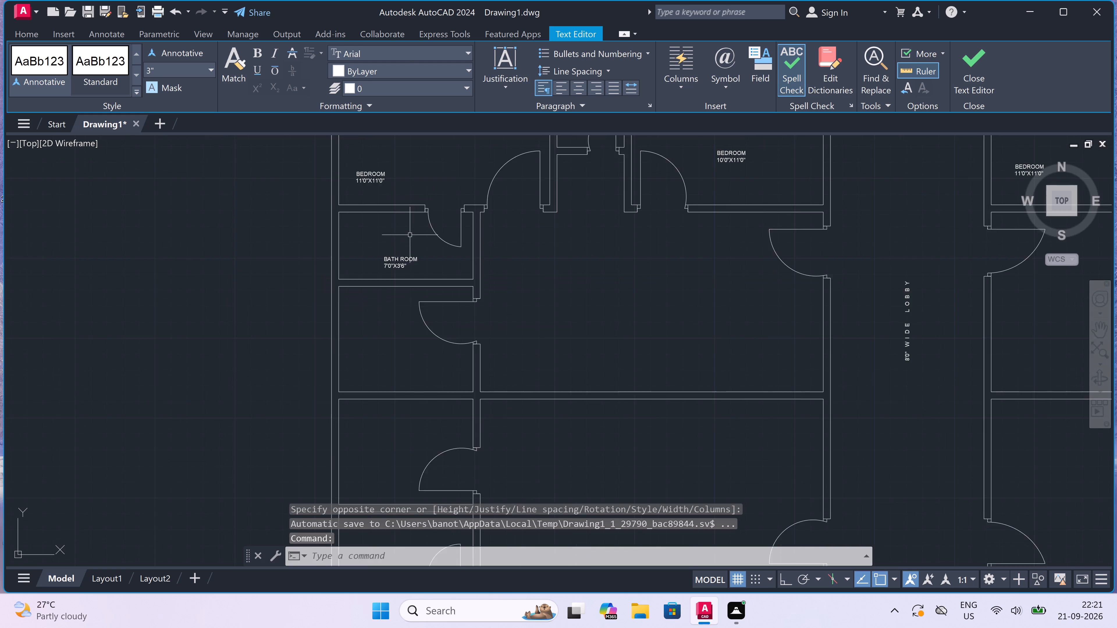
scroll(410, 238, "down", 2)
scroll(410, 239, "up", 3)
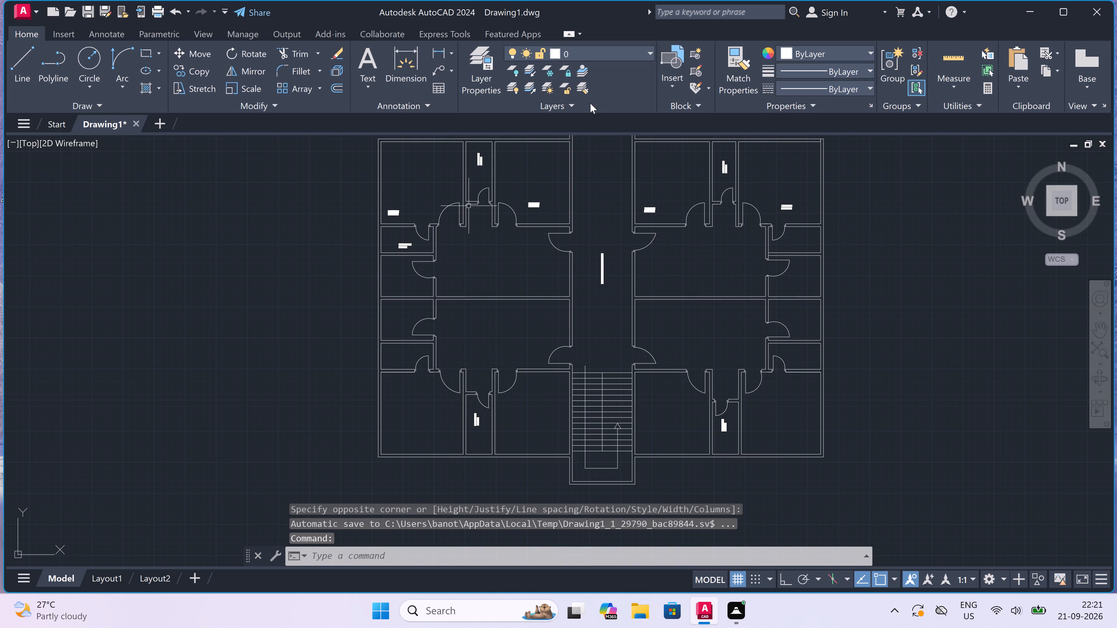
scroll(507, 148, "up", 4)
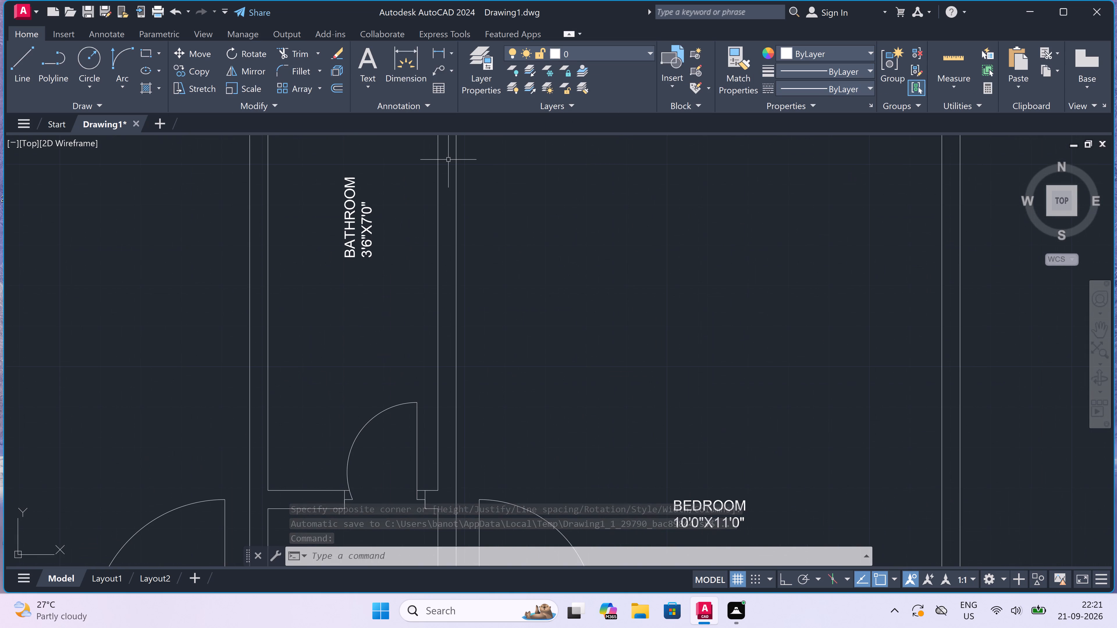
scroll(447, 160, "down", 5)
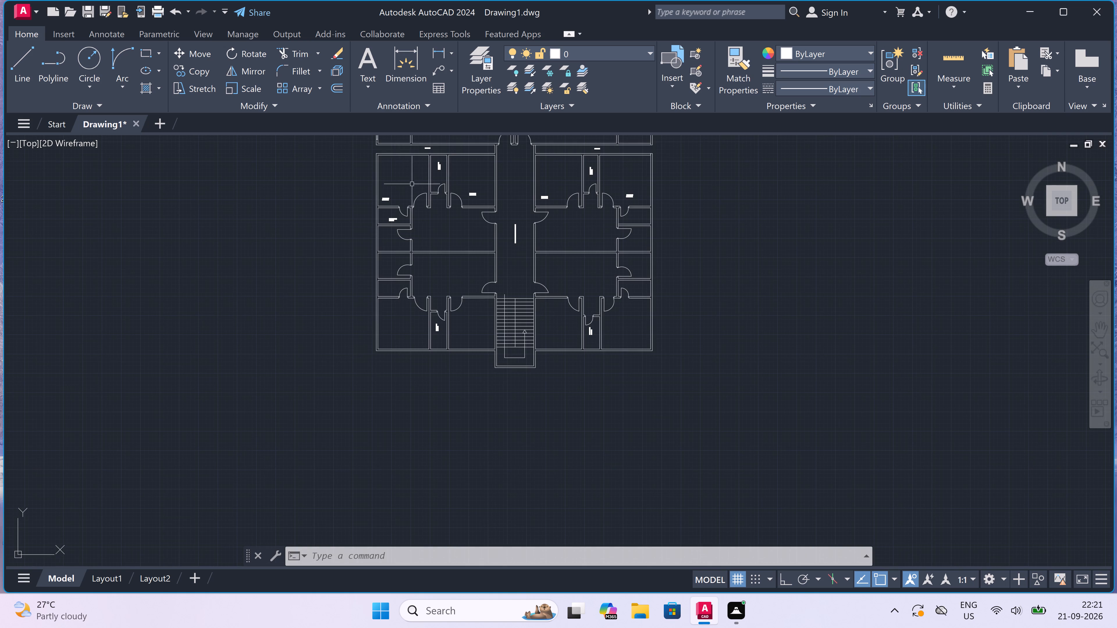
scroll(382, 207, "up", 3)
scroll(408, 235, "up", 1)
scroll(434, 272, "up", 2)
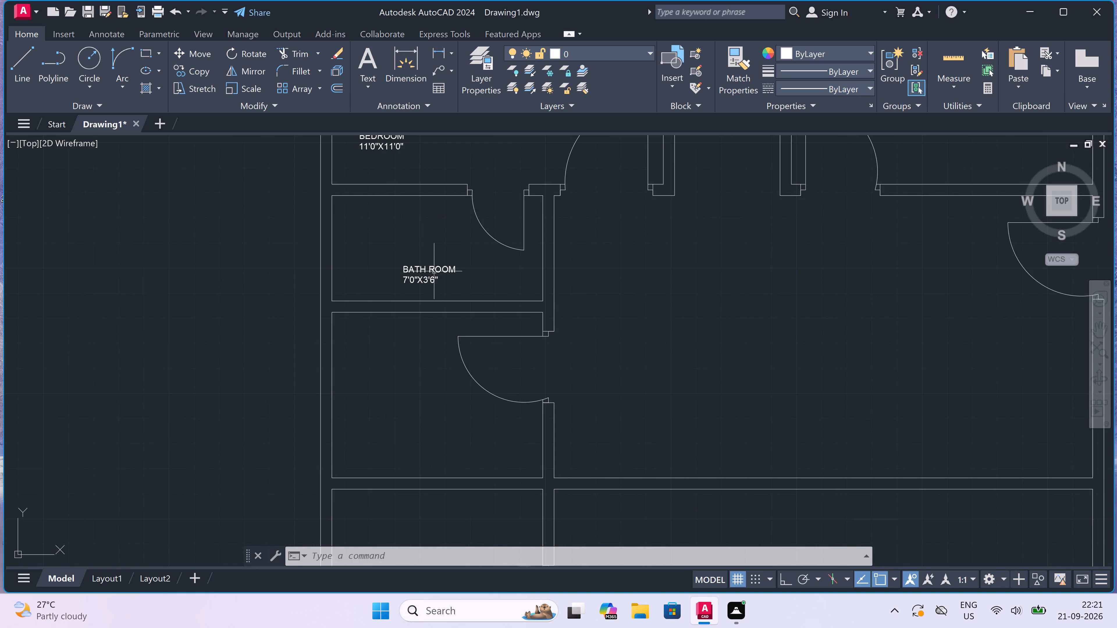
scroll(434, 272, "up", 1)
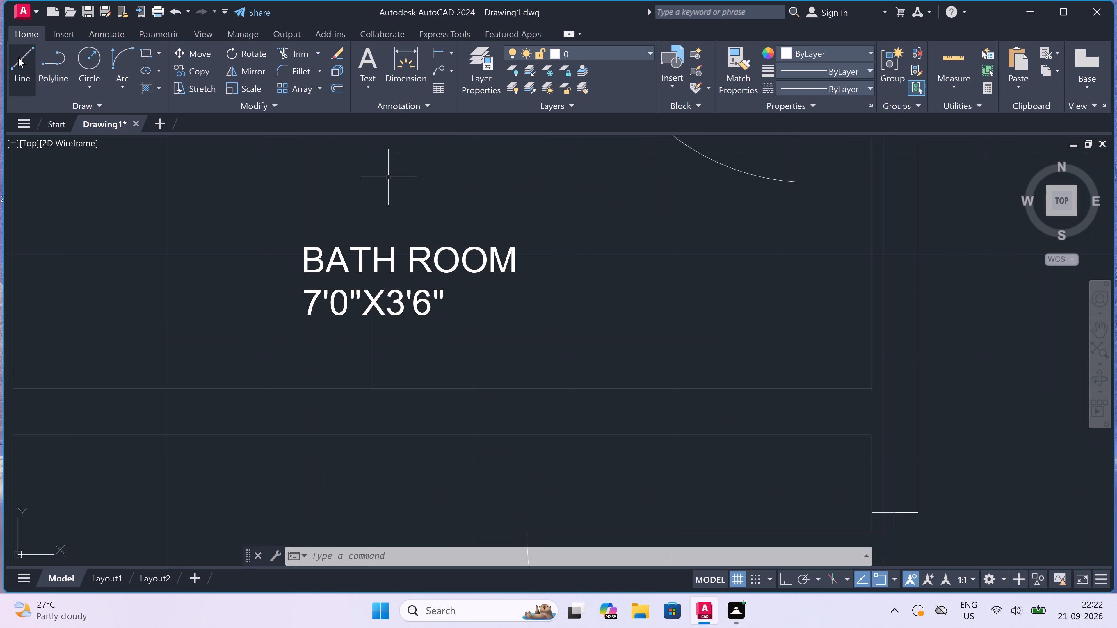
Copy the BATH ROOM 7'0"X3'6" label into the matching small room at the far end of the same column, then end the copying.
scroll(408, 240, "down", 3)
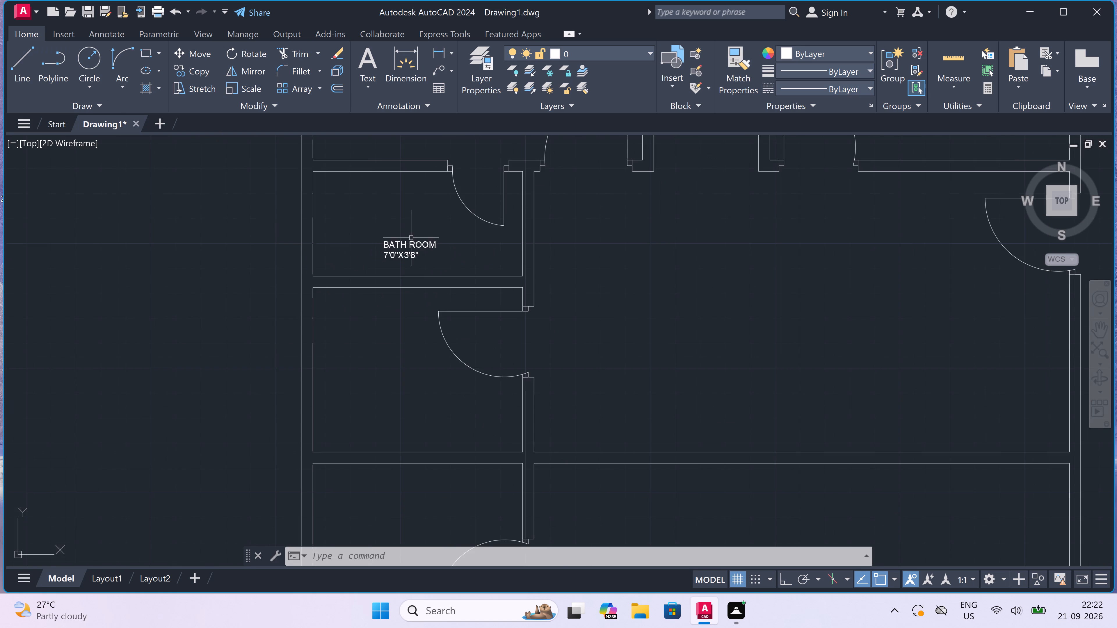
scroll(411, 240, "down", 1)
scroll(394, 271, "up", 1)
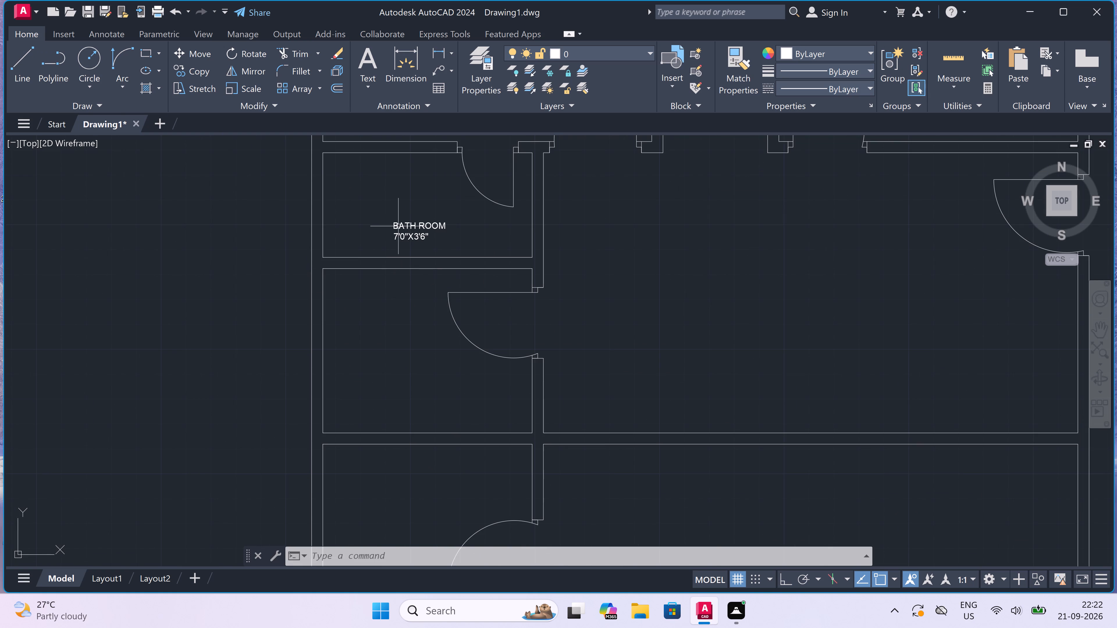
left_click(397, 225)
left_click(191, 66)
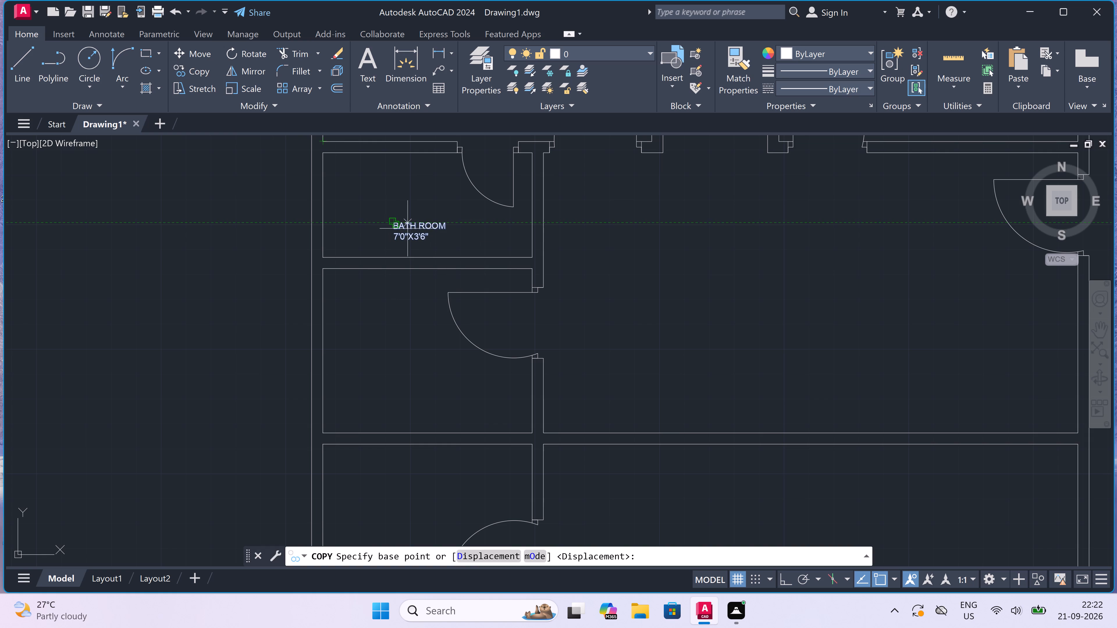
scroll(417, 231, "down", 1)
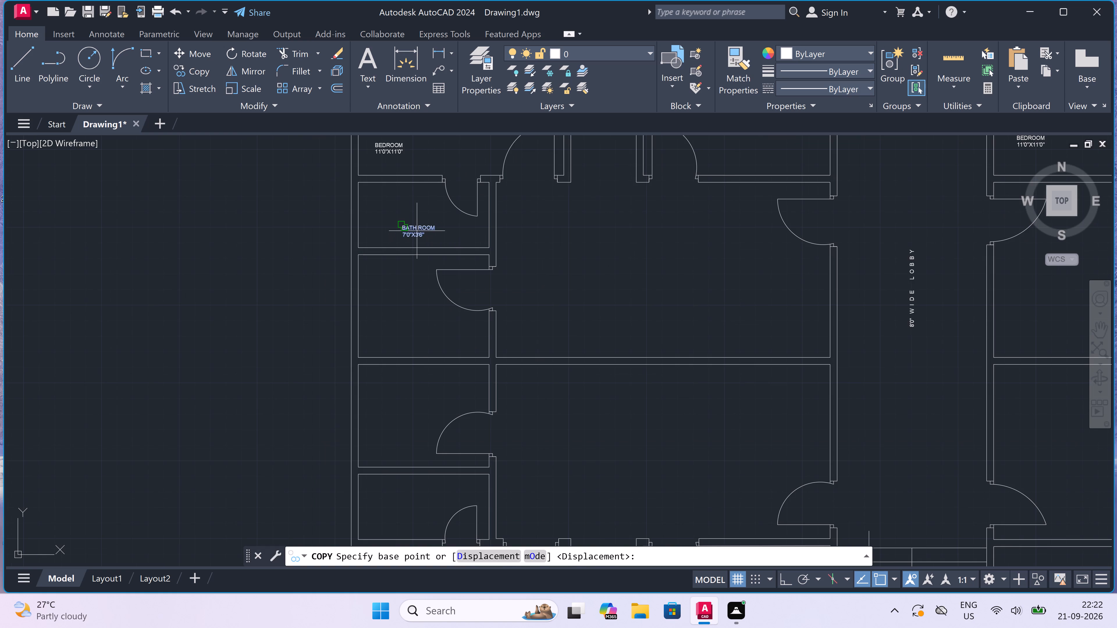
left_click(417, 231)
scroll(415, 366, "down", 2)
scroll(408, 405, "up", 4)
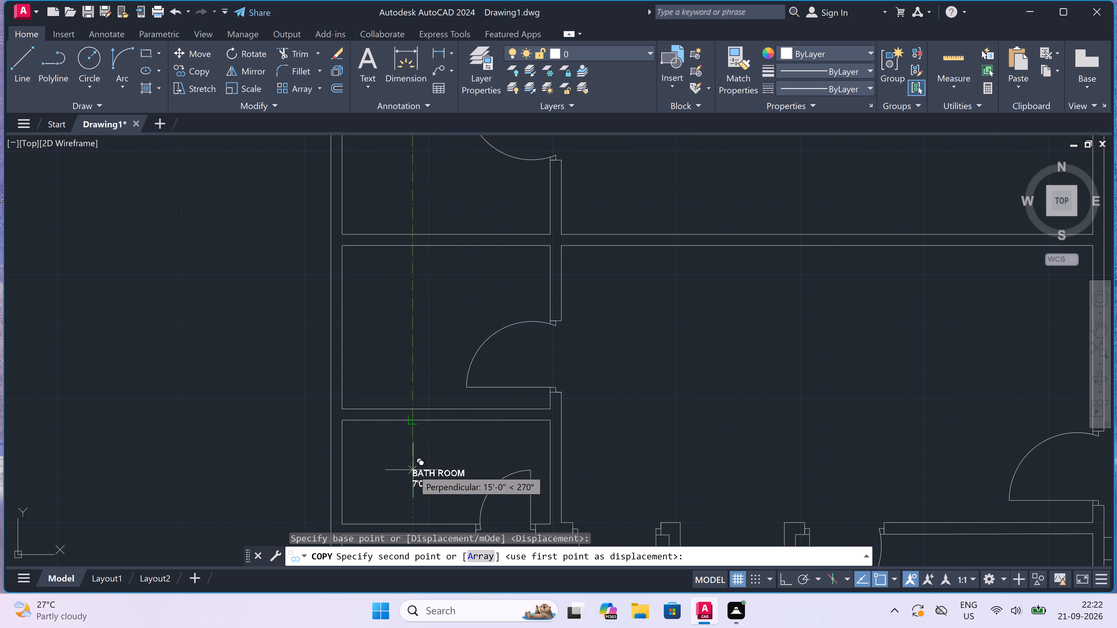
left_click(418, 467)
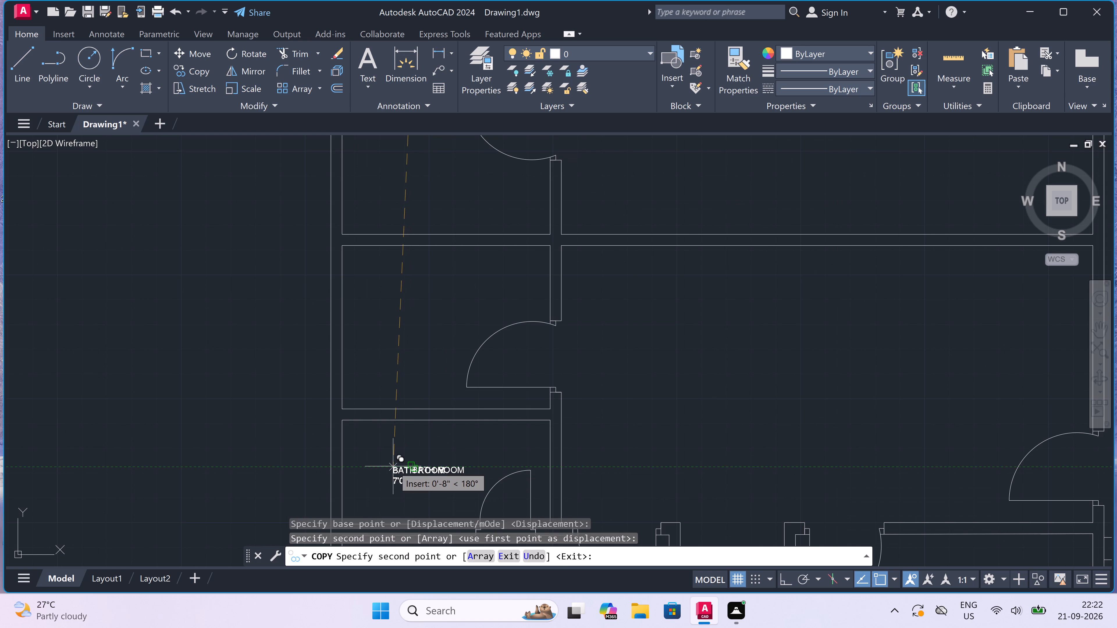
key("Escape")
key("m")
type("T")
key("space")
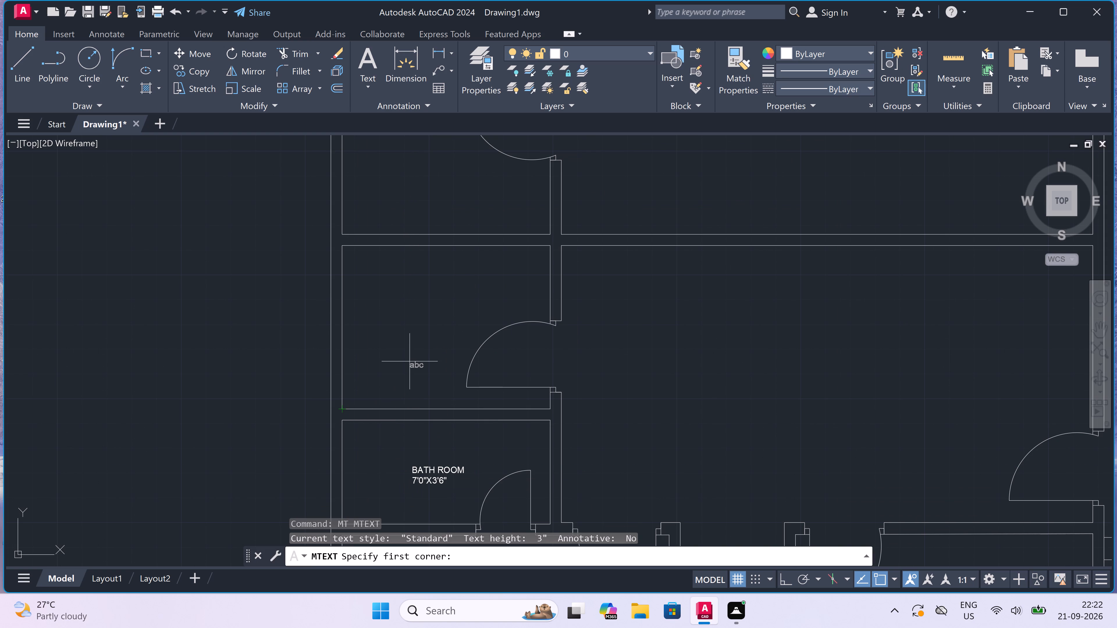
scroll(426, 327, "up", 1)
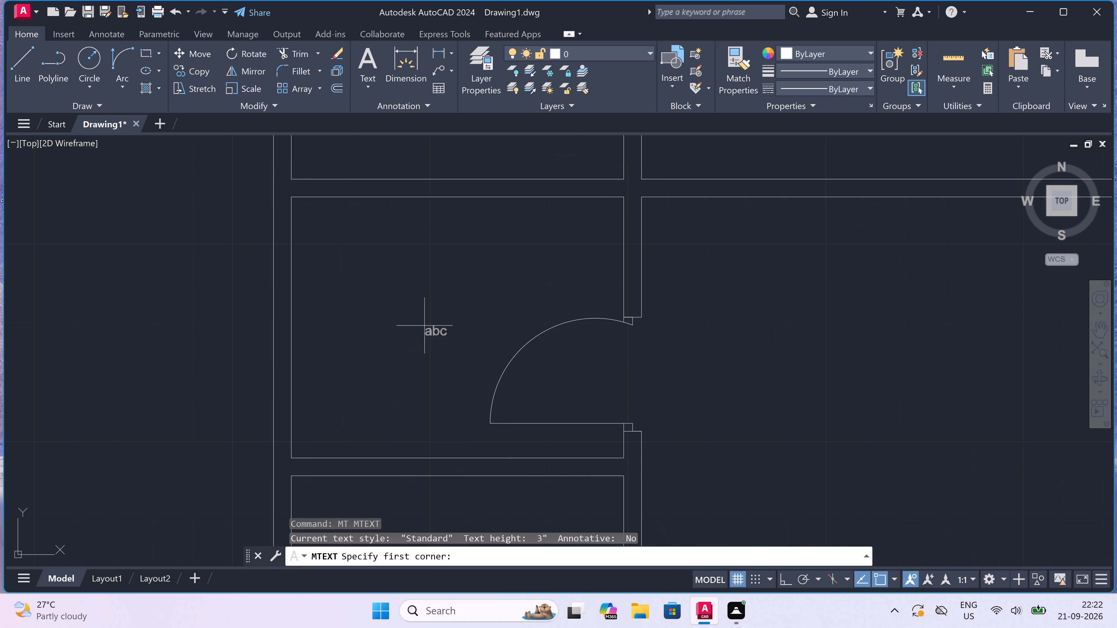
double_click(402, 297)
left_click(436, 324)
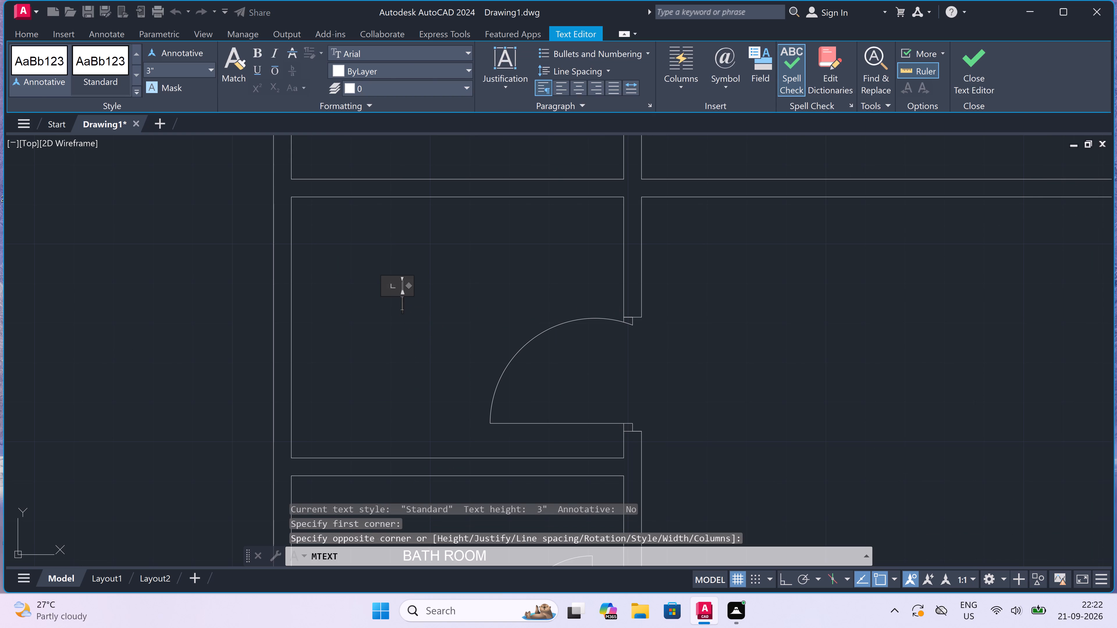
Add a multiline text label reading KITCHEN with 7'0"X5'6" beneath it, in the room directly above the copied BATH ROOM label.
key("space")
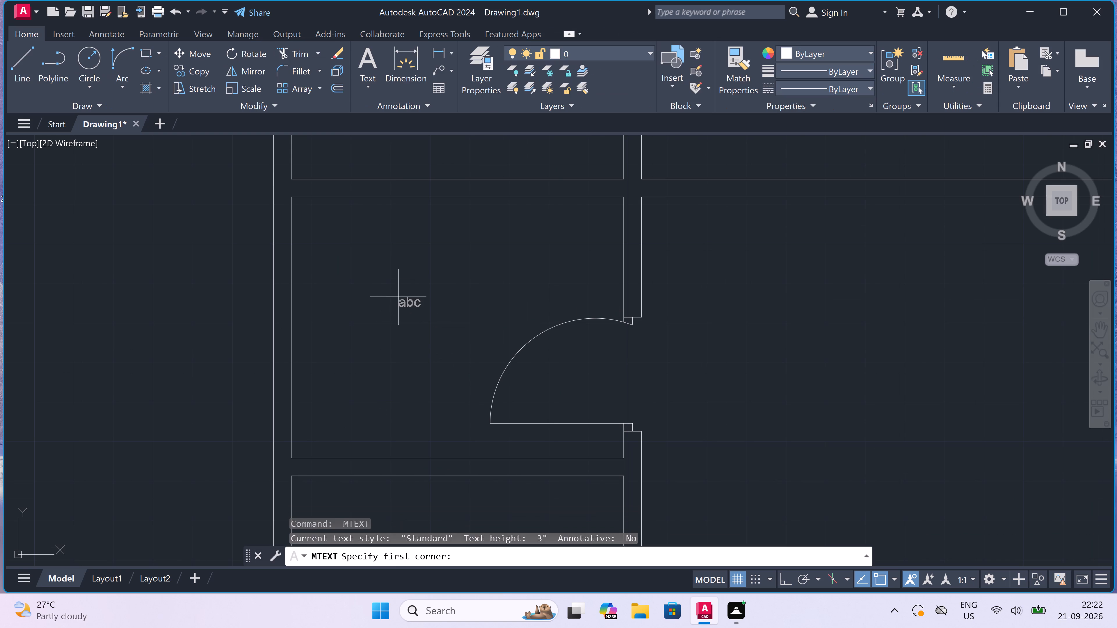
left_click(398, 297)
left_click(686, 306)
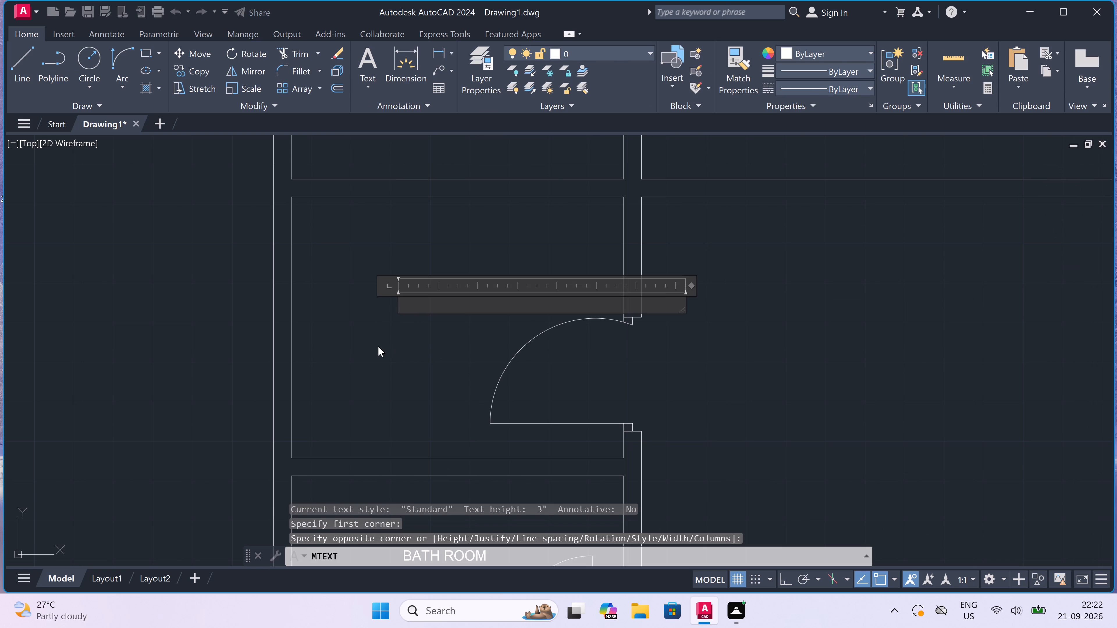
type("KITCHEN")
key("Return")
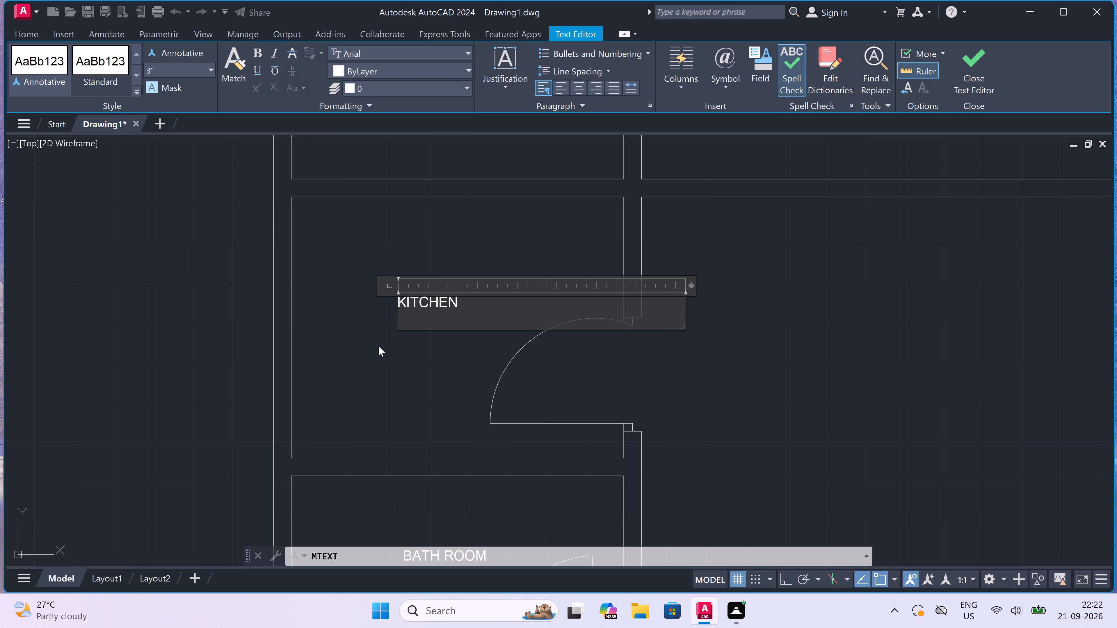
type("7'0")
key("shift+quotedbl")
key("x")
type("5'6")
key("shift+quotedbl")
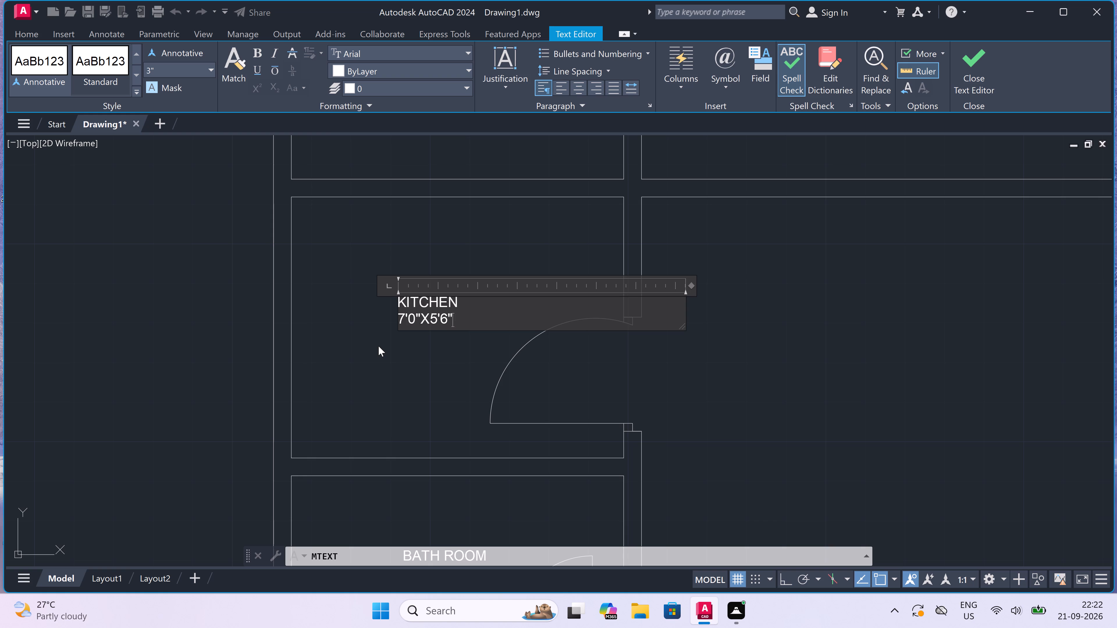
left_click(402, 358)
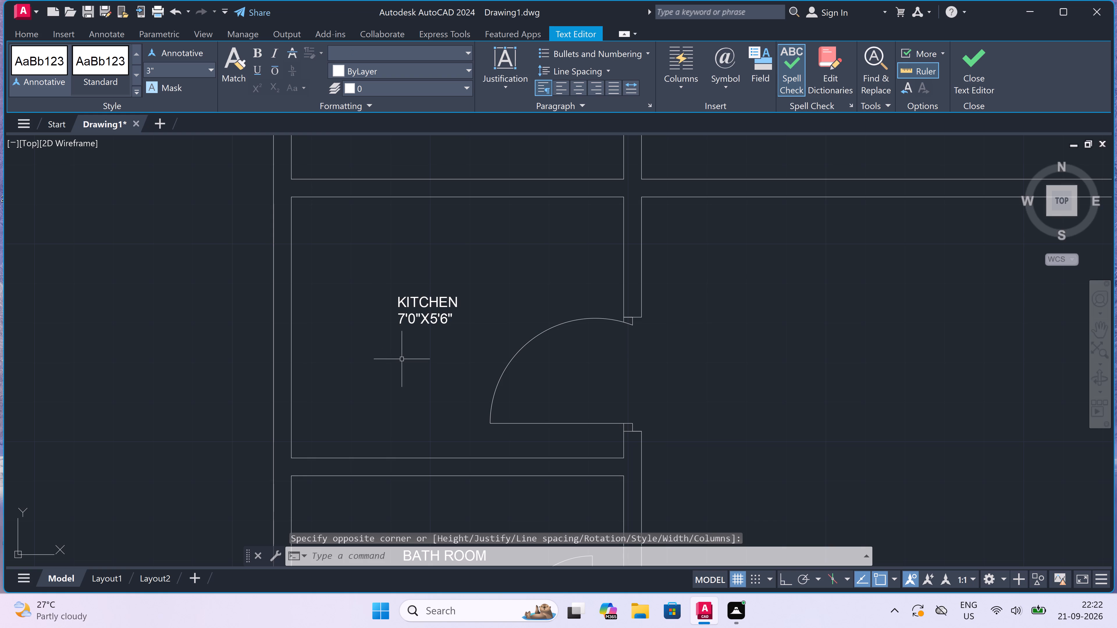
Copy the KITCHEN 7'0"X5'6" label into the matching room directly above it, then end the copying.
left_click(402, 314)
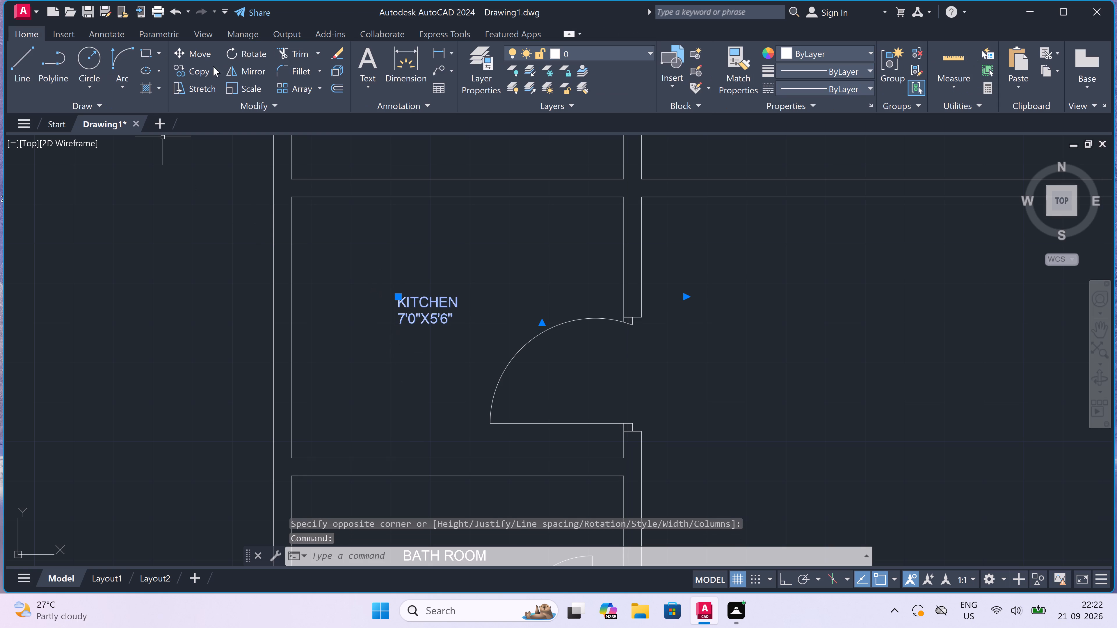
left_click_drag(209, 73, 214, 78)
left_click_drag(420, 306, 421, 301)
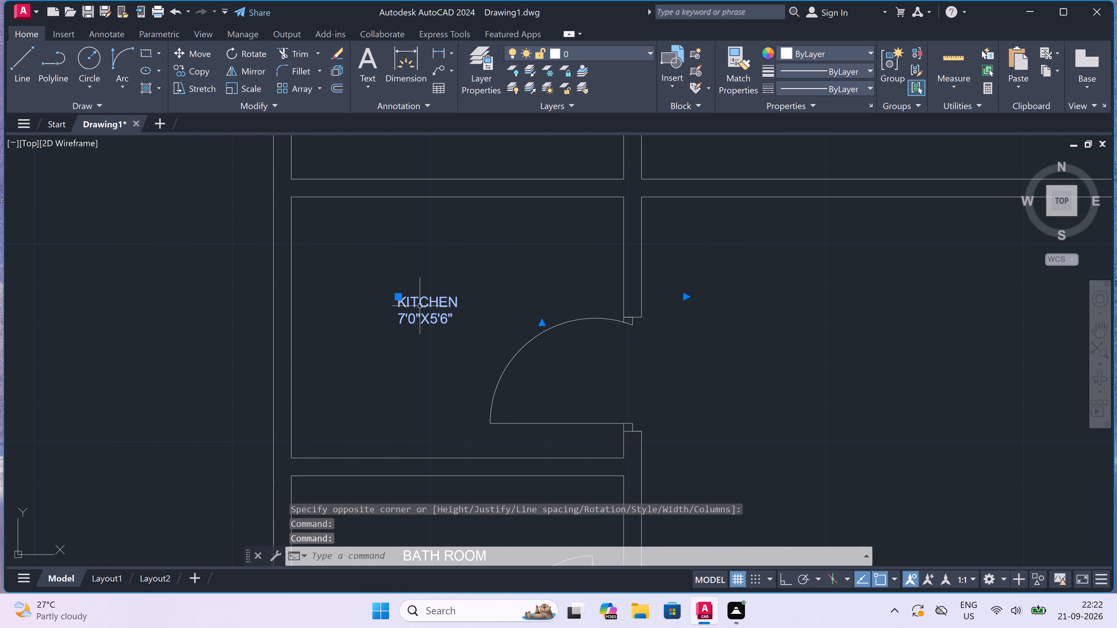
left_click(180, 76)
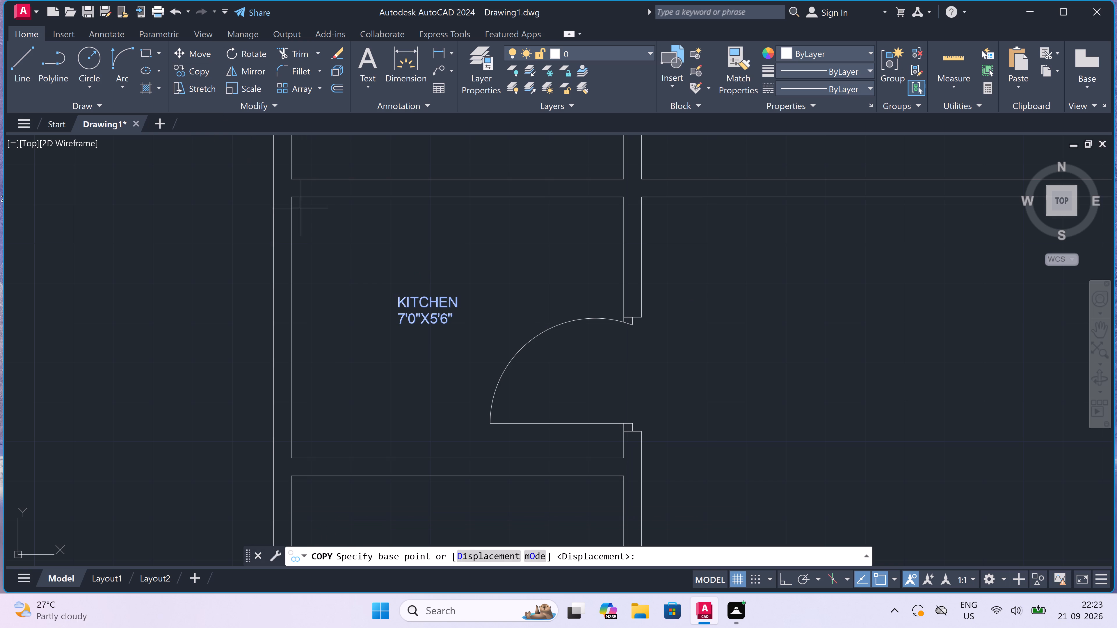
left_click_drag(417, 308, 427, 296)
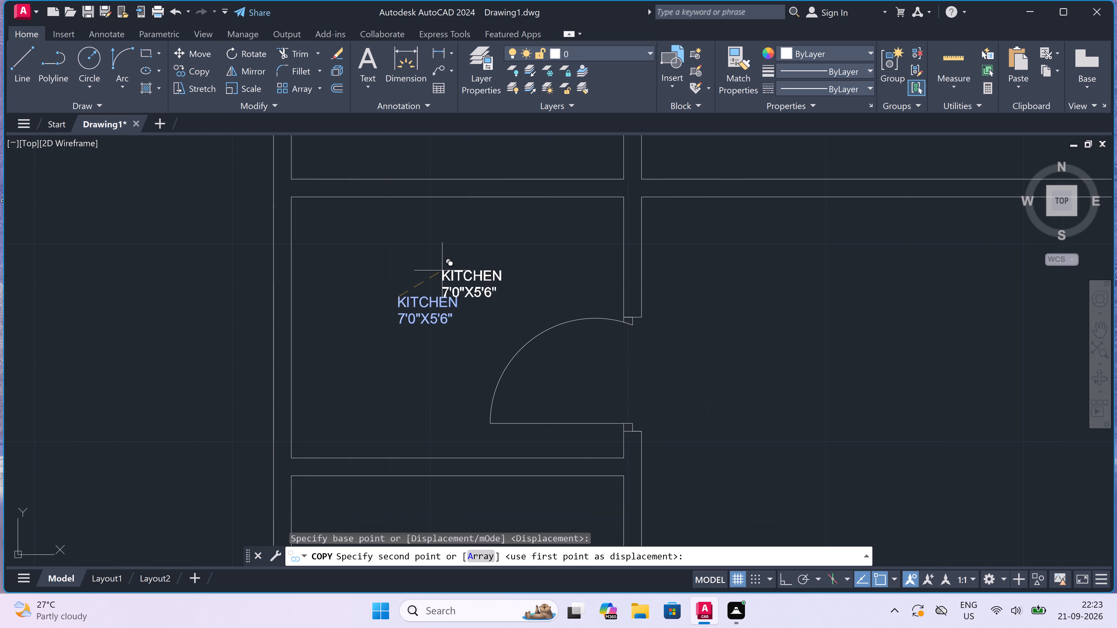
scroll(444, 271, "down", 2)
scroll(418, 176, "down", 3)
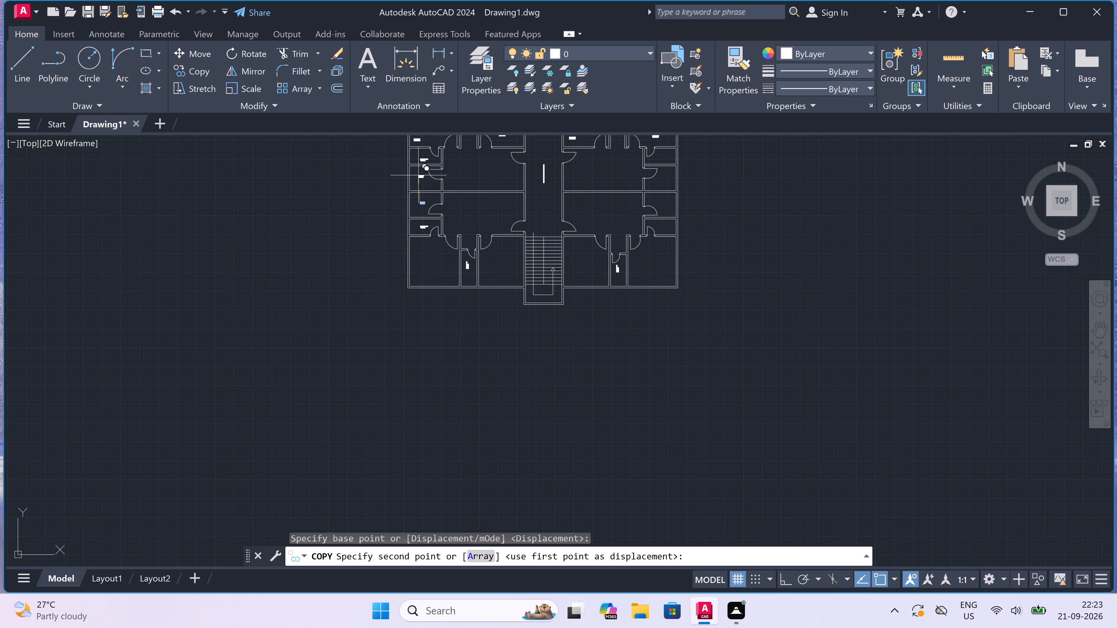
scroll(418, 165, "up", 4)
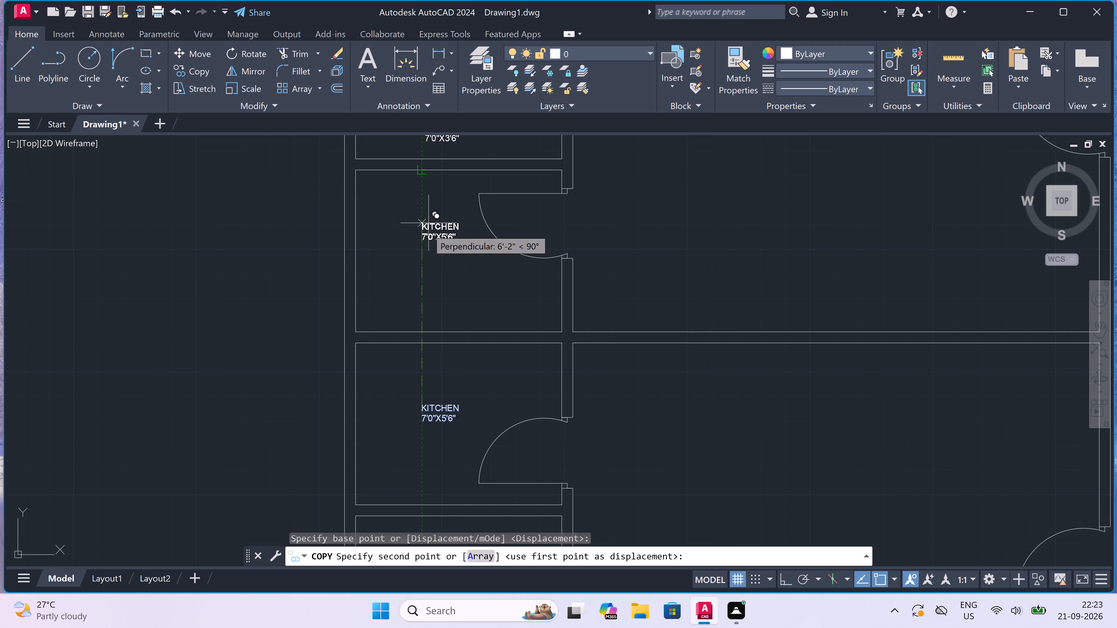
left_click(443, 256)
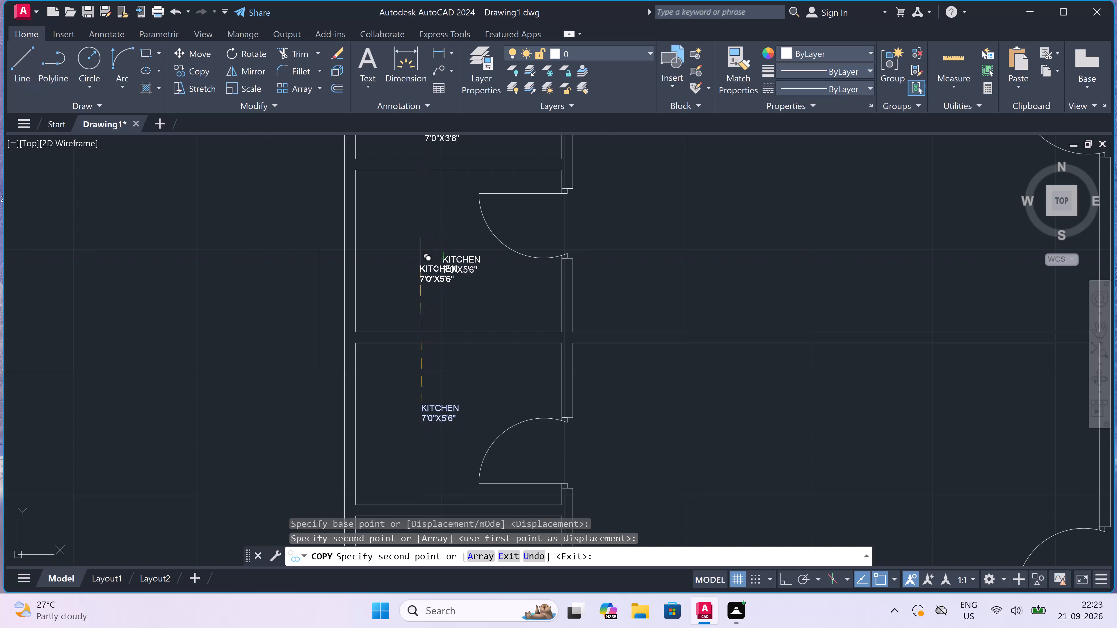
key("Escape")
With Ortho on, draw an L-shaped counter line in the lower 7'0"X5'6" kitchen, about 5'-4" across from the door-side wall, then down to its lower wall.
type("L")
key("space")
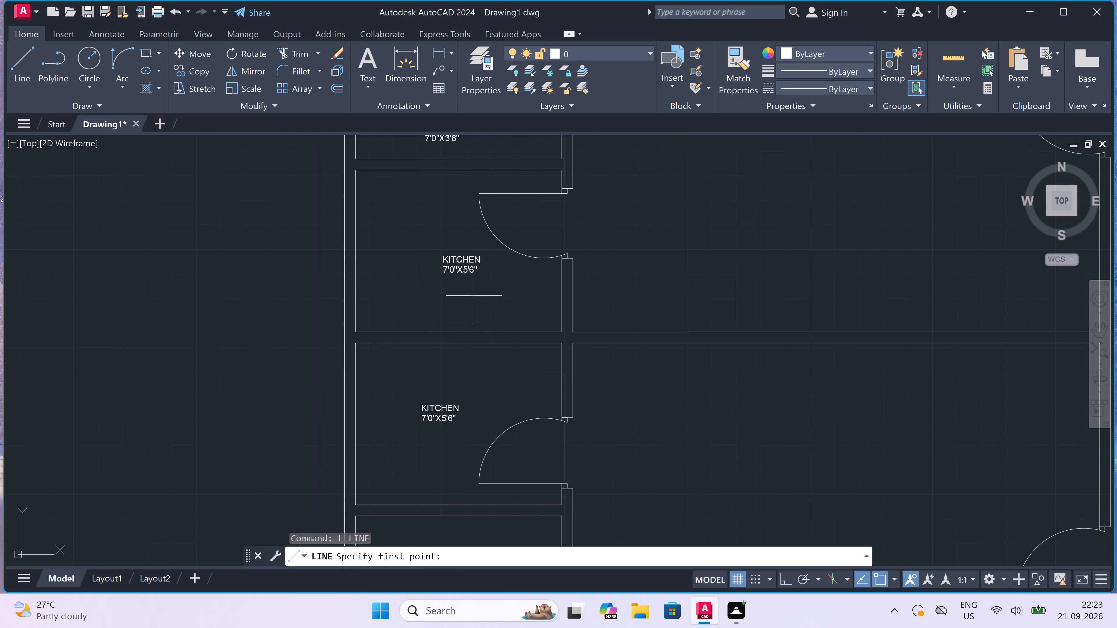
left_click(564, 385)
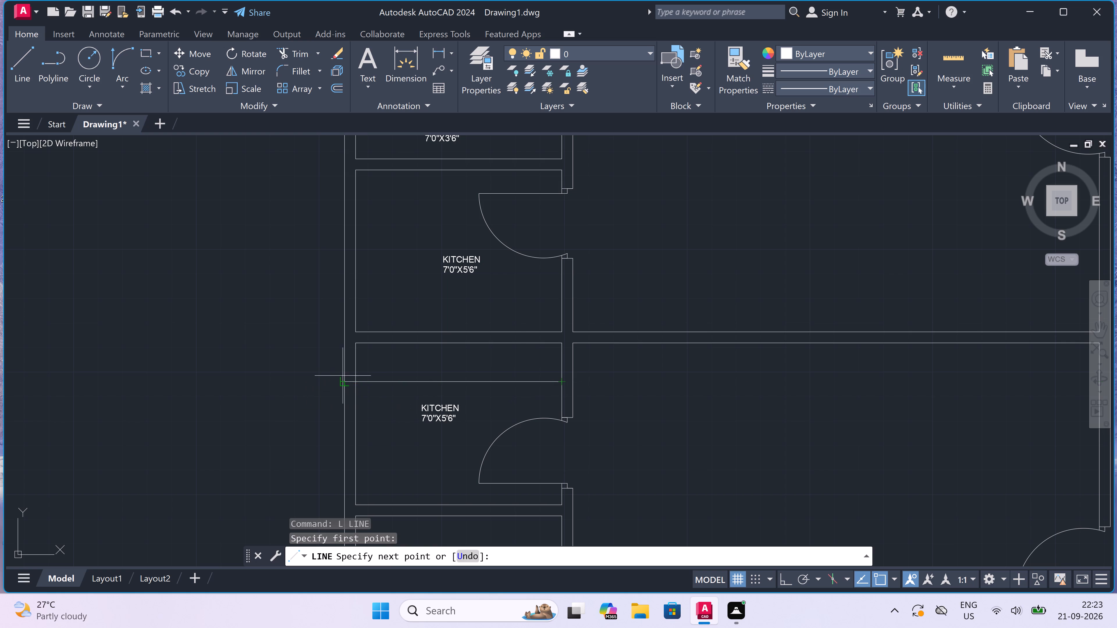
key("F8")
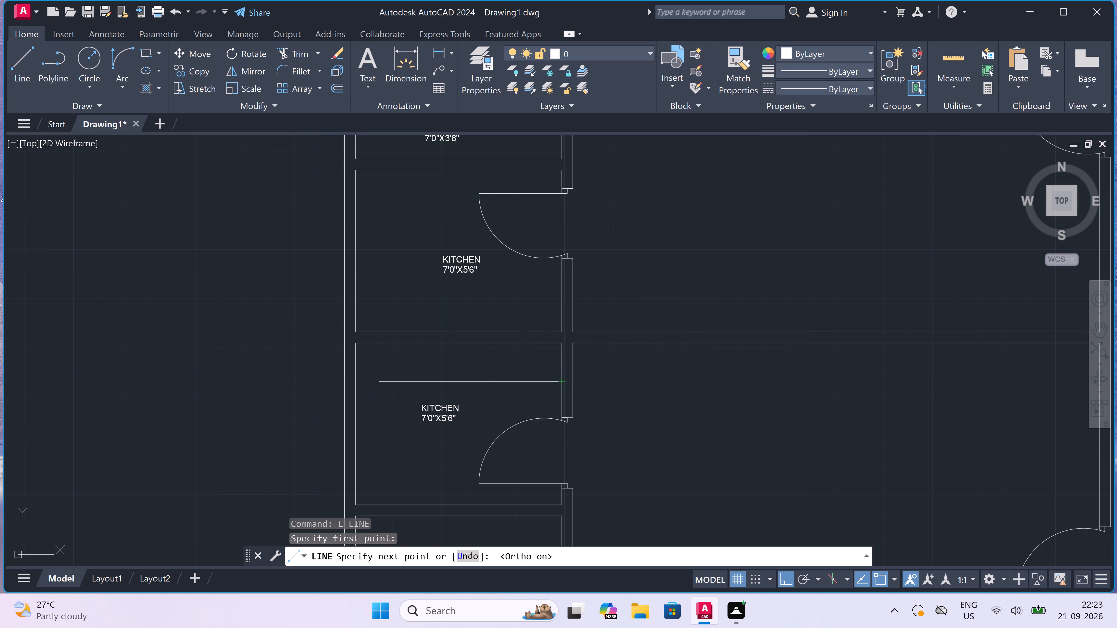
left_click(404, 382)
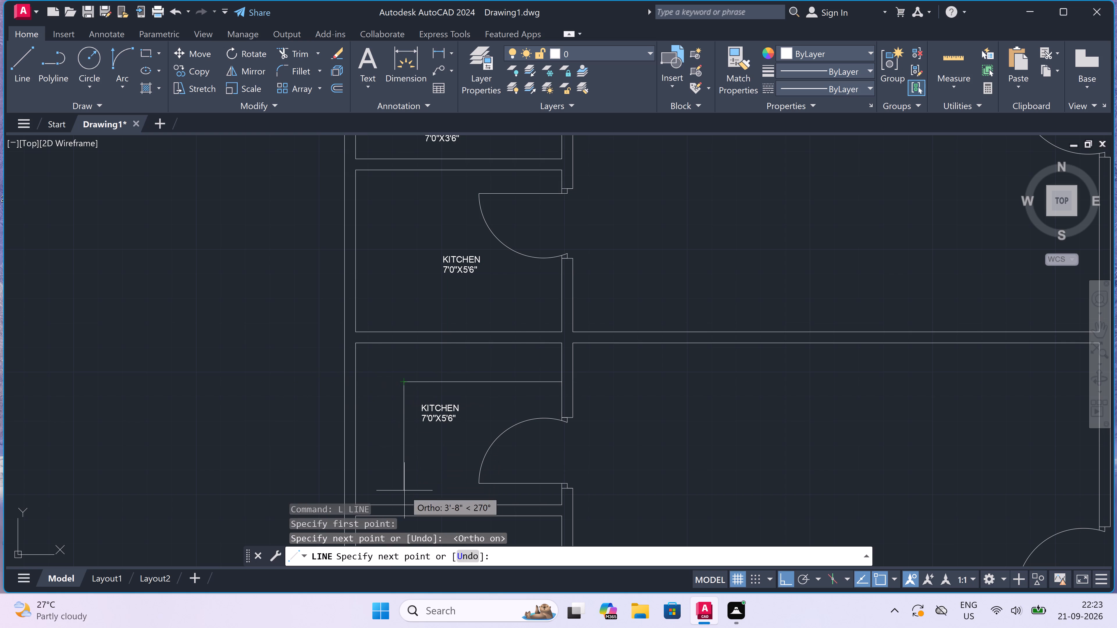
left_click(406, 502)
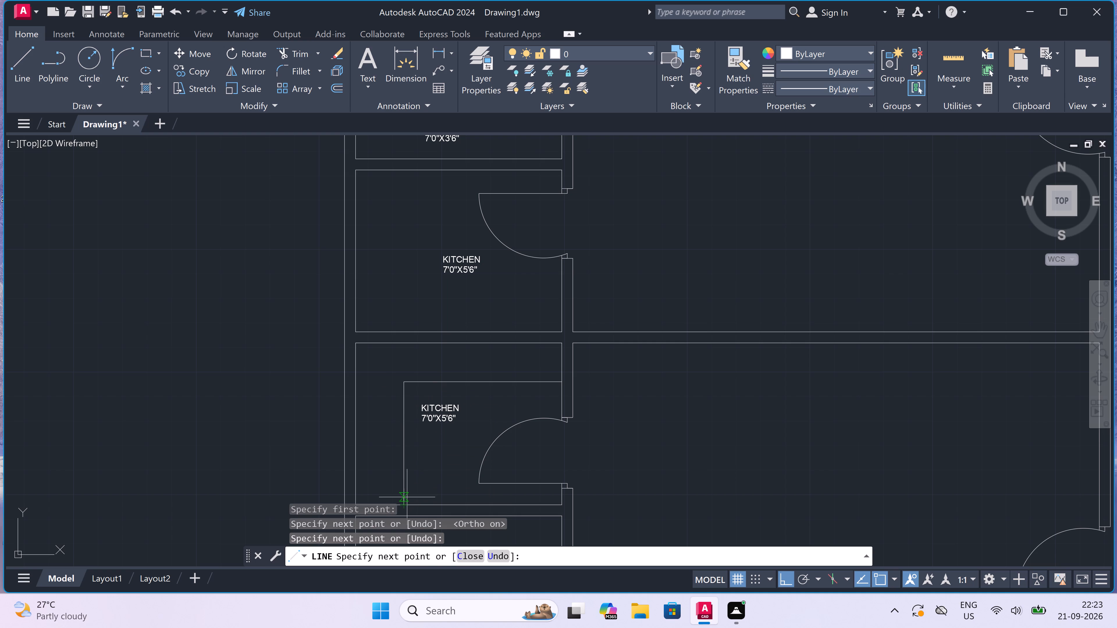
key("Escape")
Draw a mirrored L-shaped counter line in the upper 7'0"X5'6" kitchen, from the door-side wall below the door, then up to its upper wall.
key("l")
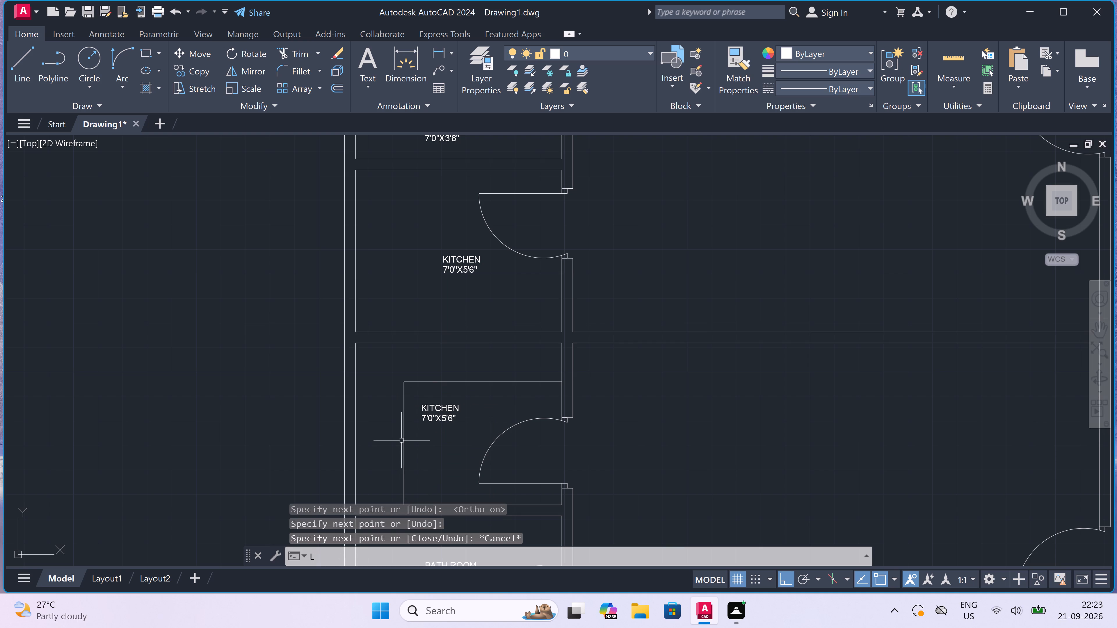
key("space")
scroll(396, 397, "down", 1)
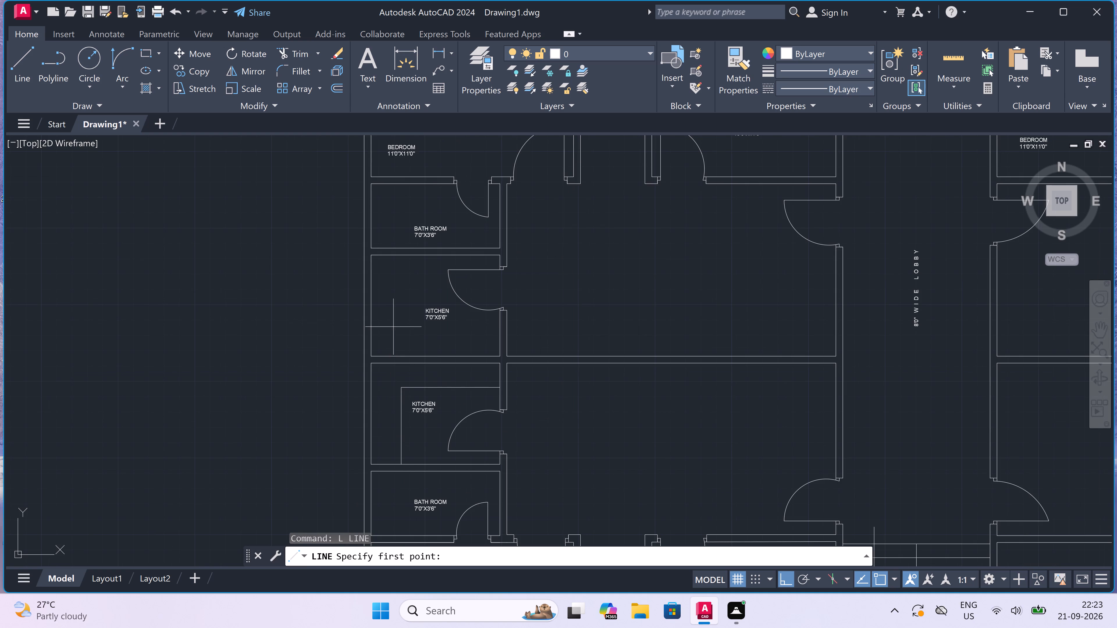
scroll(393, 325, "up", 1)
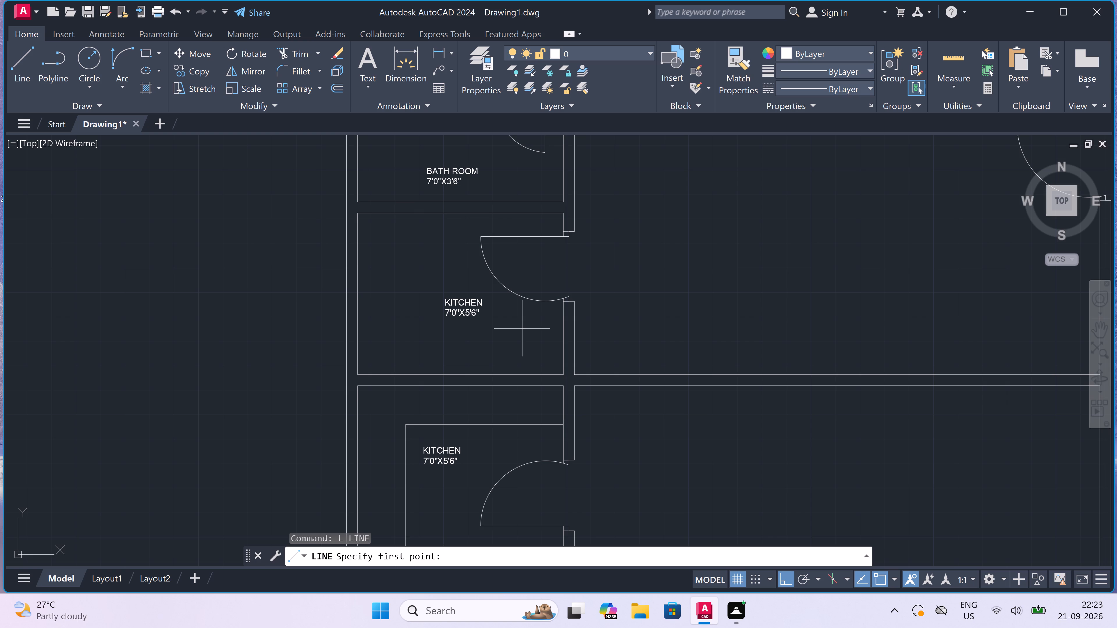
scroll(542, 327, "up", 1)
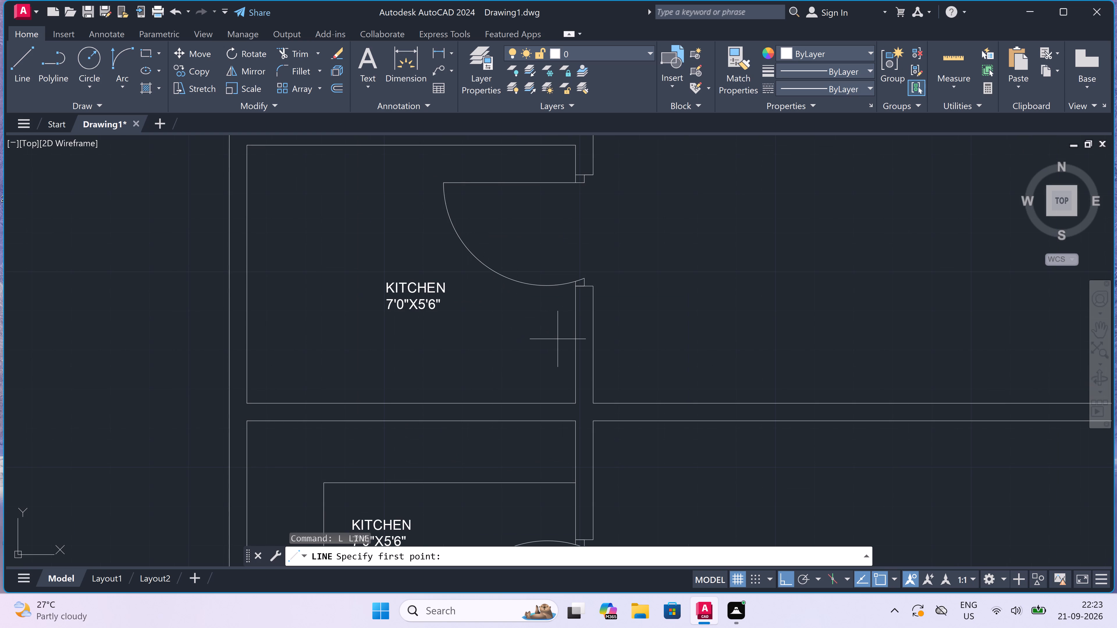
left_click(576, 334)
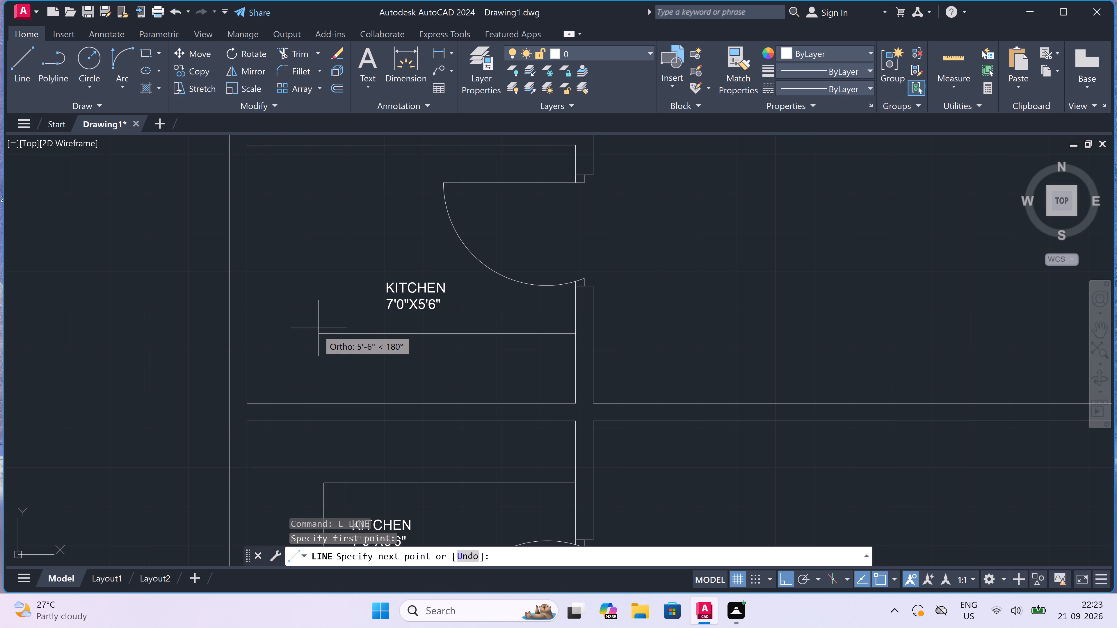
left_click(309, 328)
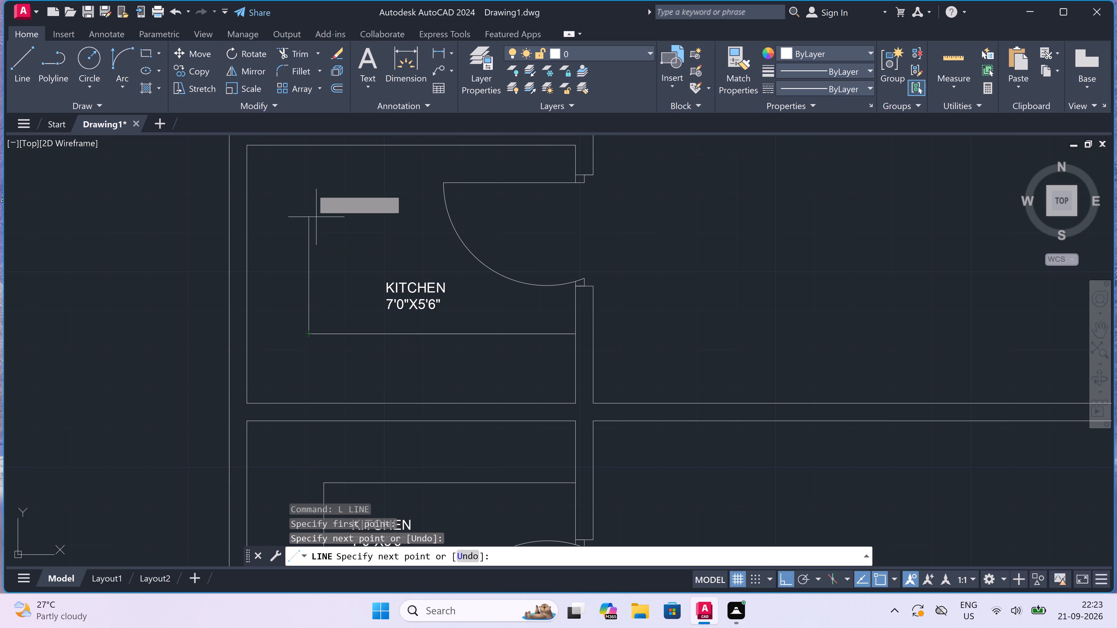
left_click(310, 150)
key("Escape")
Draw an L-shaped counter line in the western 5'6"X10' kitchen, from the wall shared with the 11'0"X11'0" bedroom, then down to the door wall.
scroll(376, 261, "down", 5)
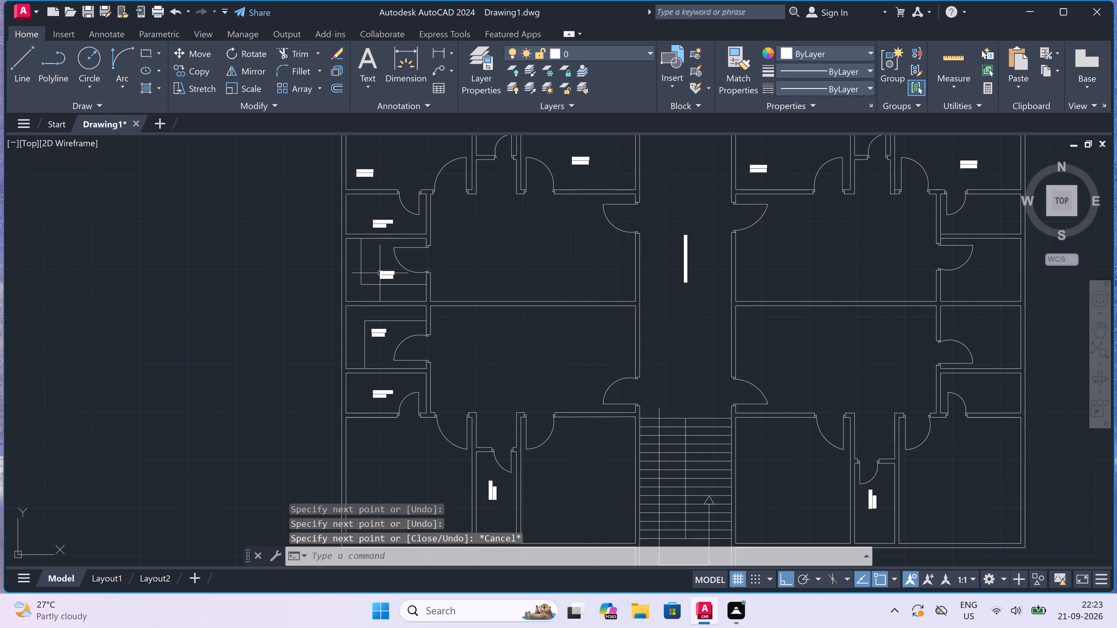
scroll(380, 275, "down", 3)
scroll(373, 220, "up", 3)
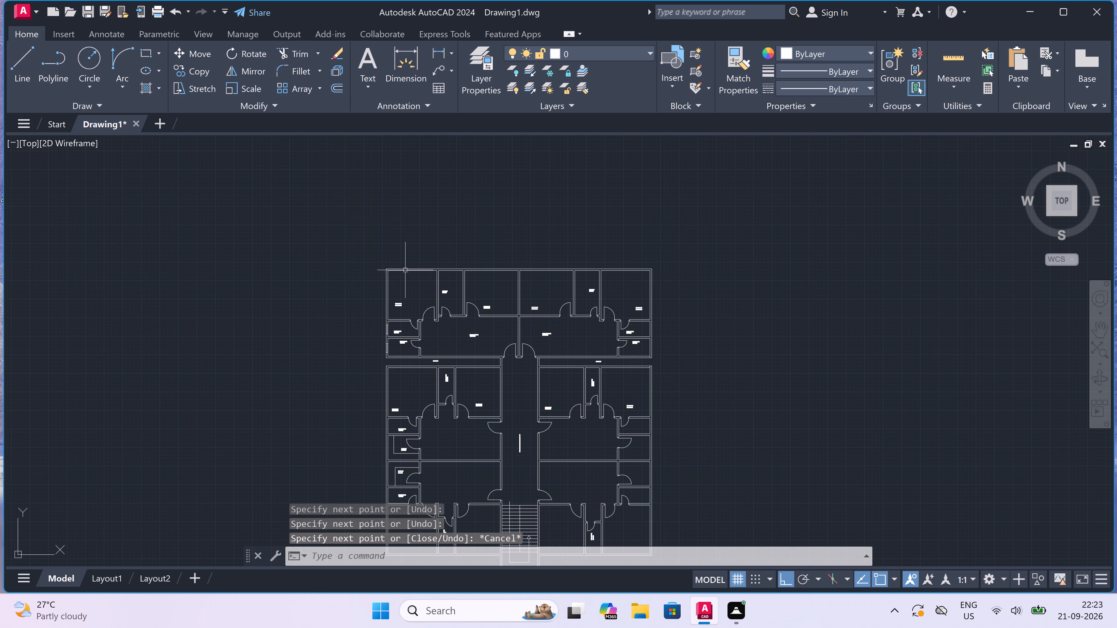
scroll(405, 337, "up", 3)
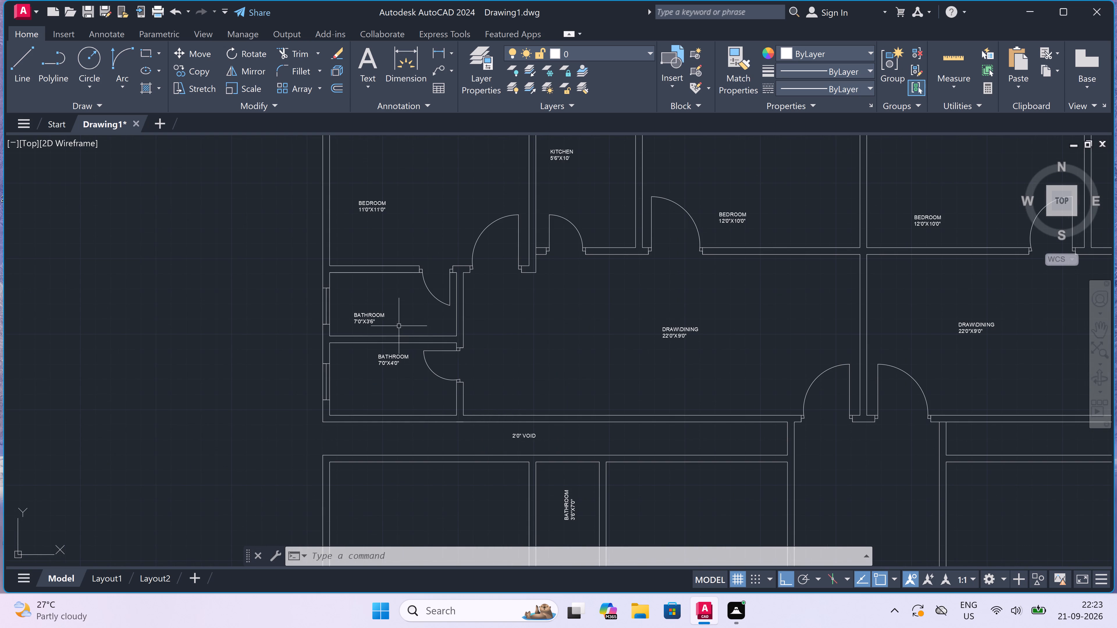
scroll(399, 326, "down", 1)
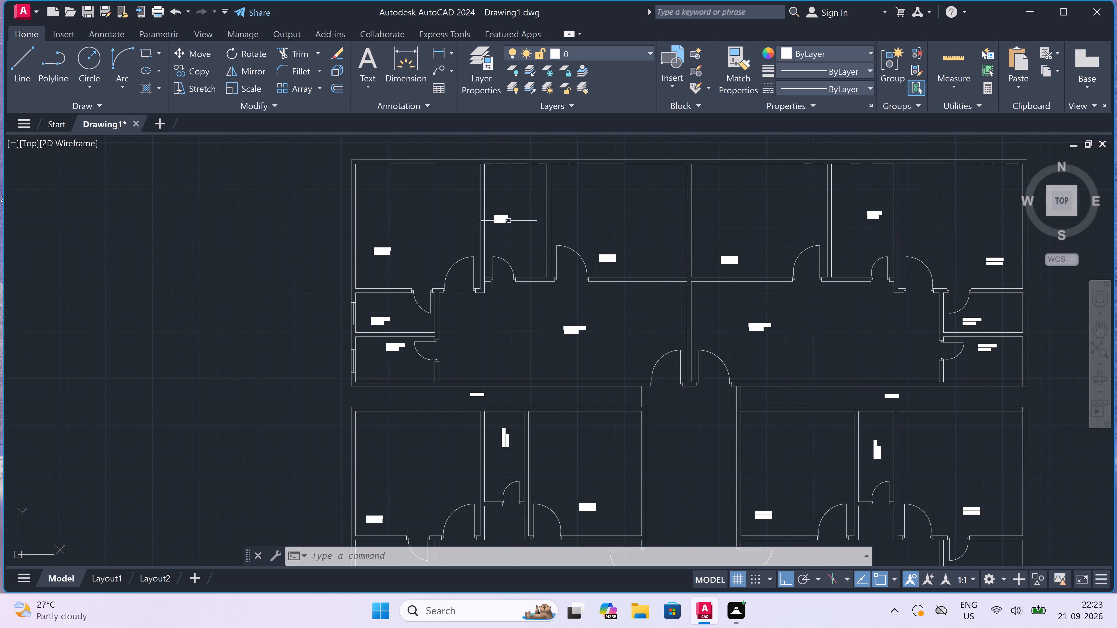
scroll(509, 208, "up", 2)
scroll(511, 208, "down", 2)
scroll(528, 164, "up", 2)
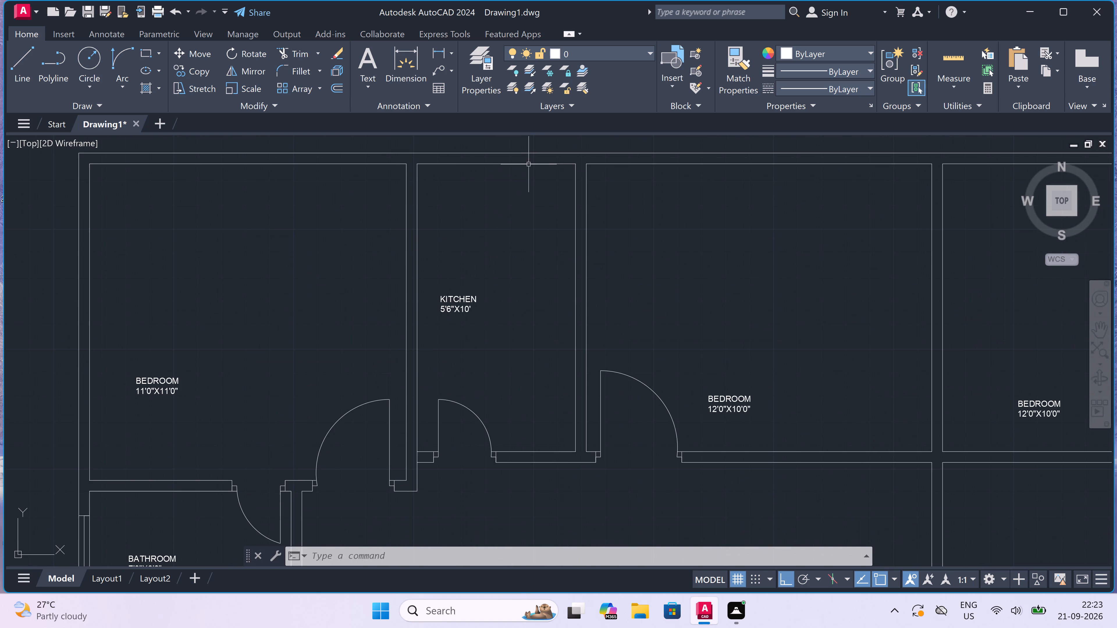
key("space")
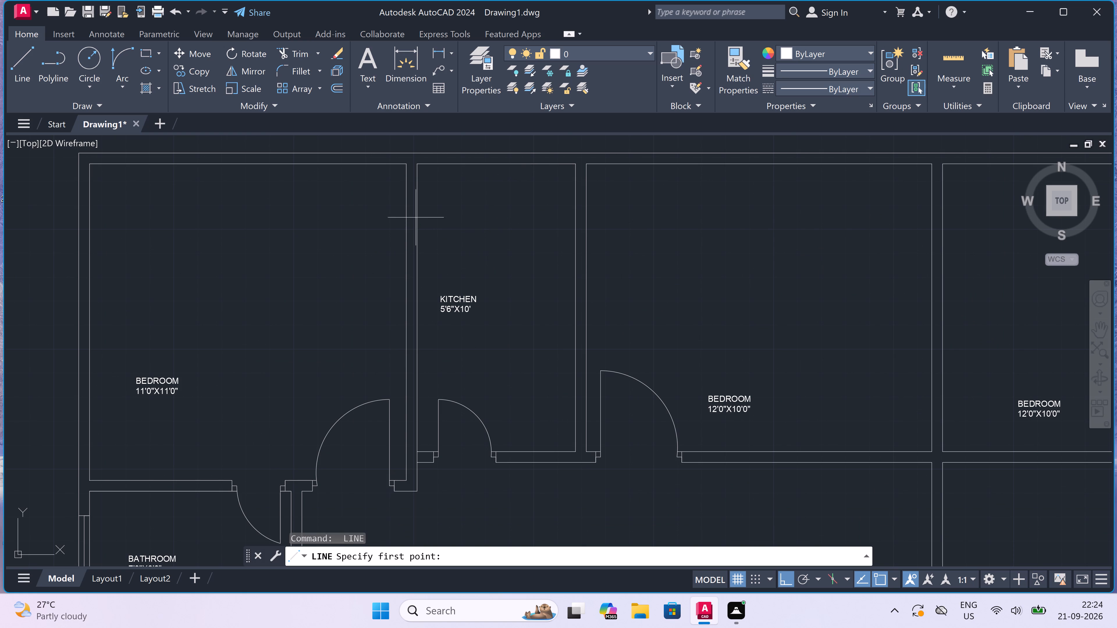
left_click_drag(415, 207, 418, 207)
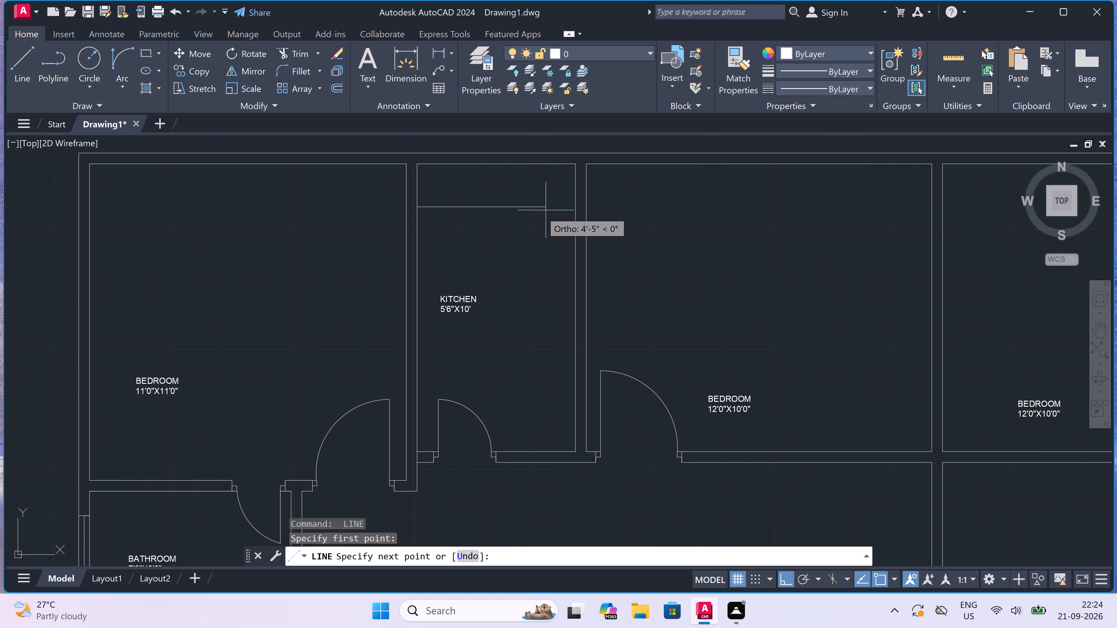
left_click_drag(526, 207, 526, 223)
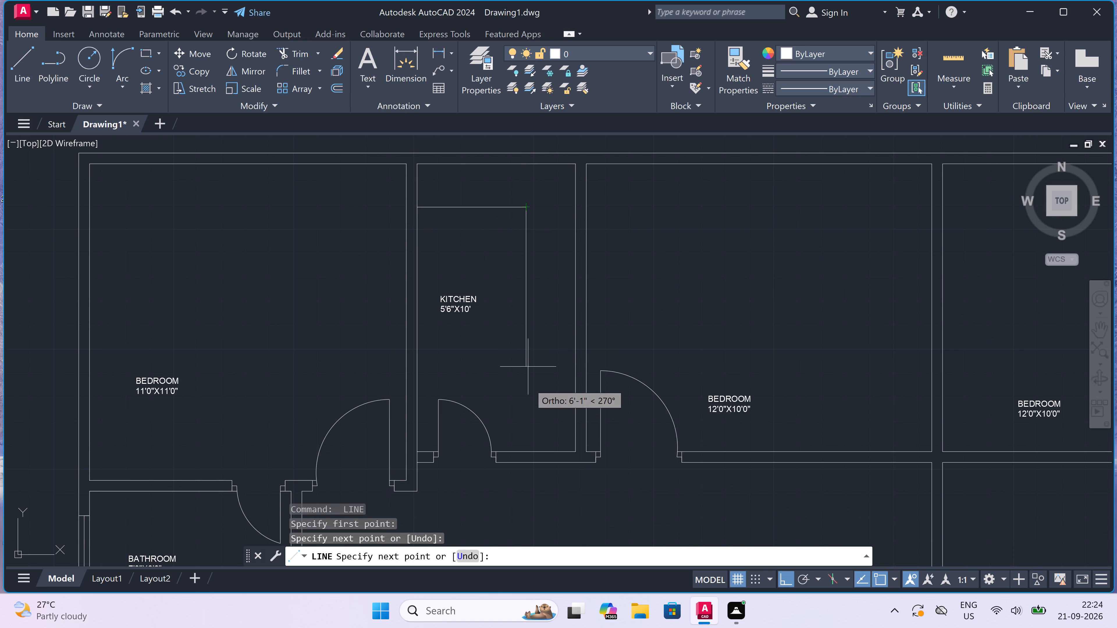
left_click(528, 452)
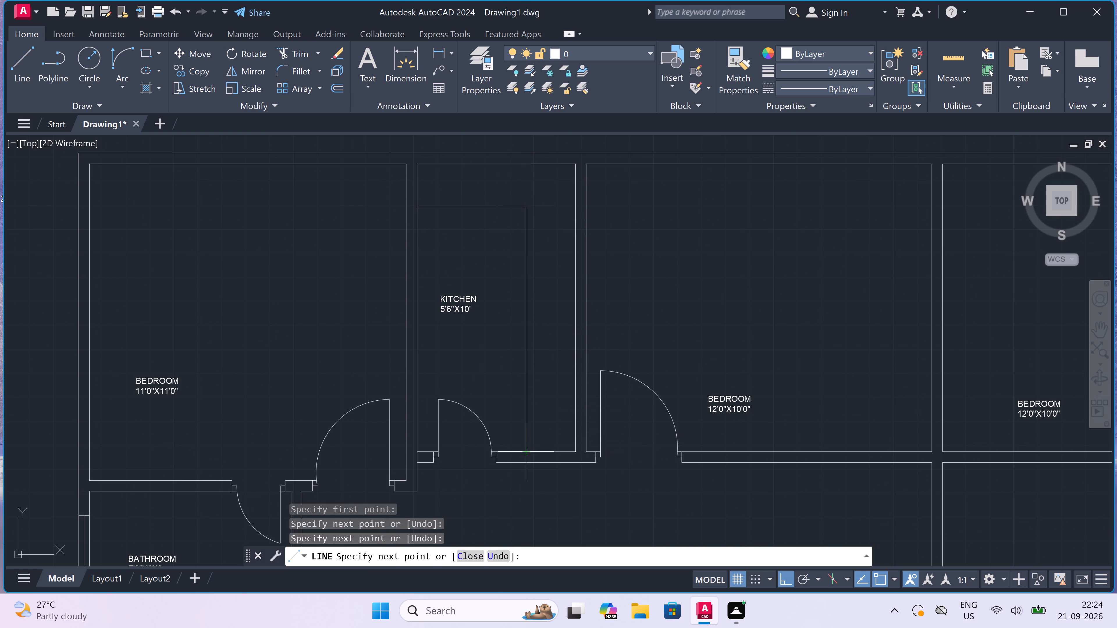
key("Escape")
Draw a matching L-shaped counter line in the eastern 5'6"X10' kitchen, from the 11'0"X11'0" bedroom wall across, then down to the door wall.
scroll(452, 313, "down", 3)
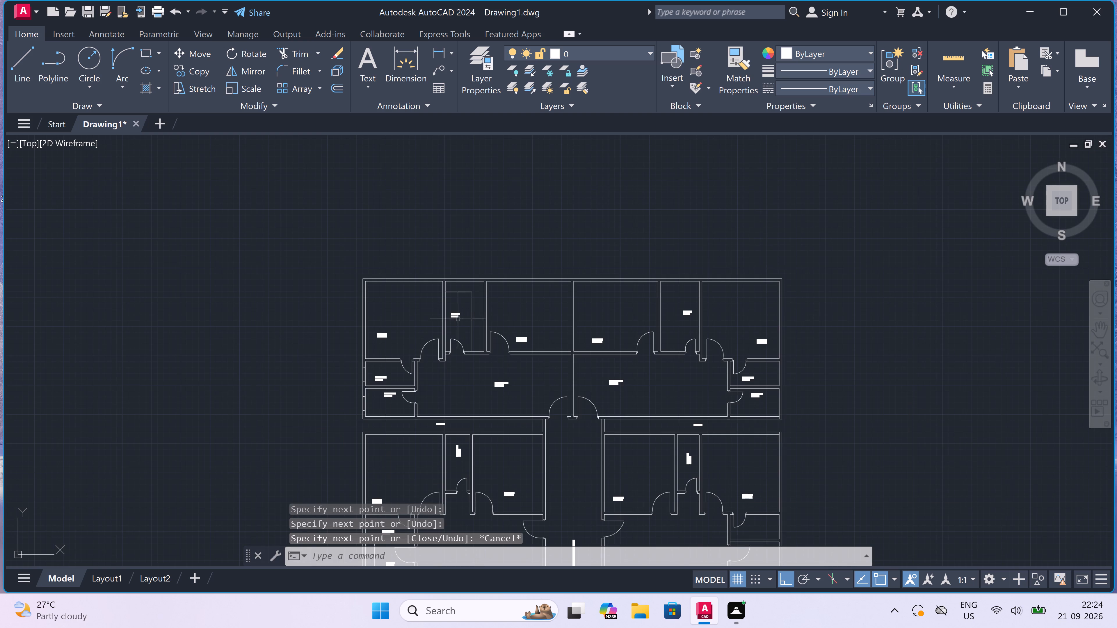
scroll(741, 318, "up", 1)
scroll(718, 295, "up", 3)
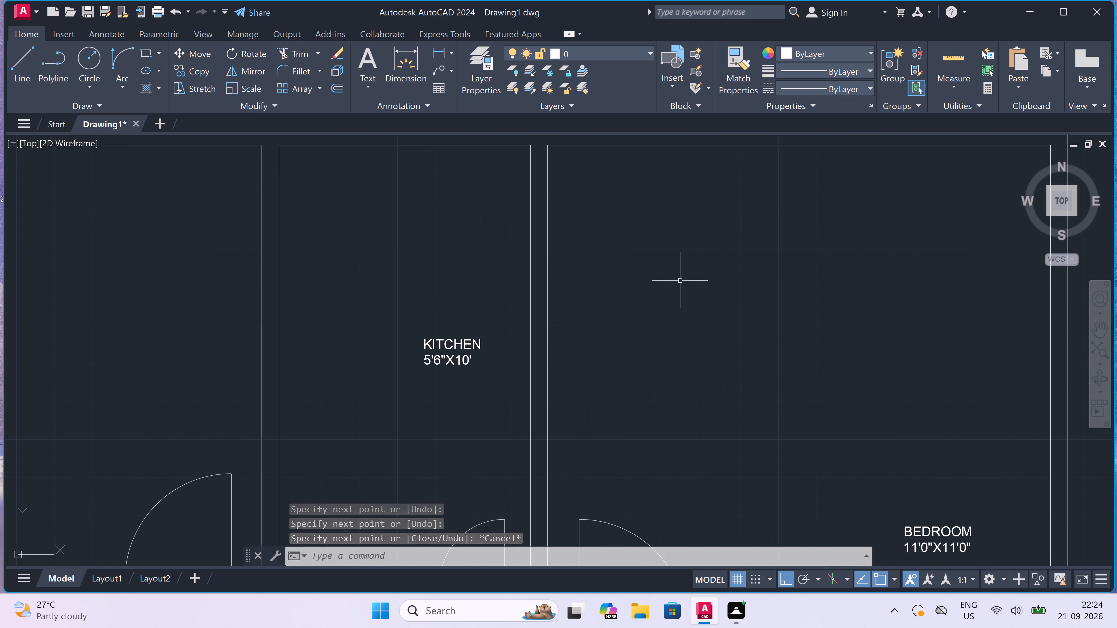
key("space")
scroll(633, 270, "down", 2)
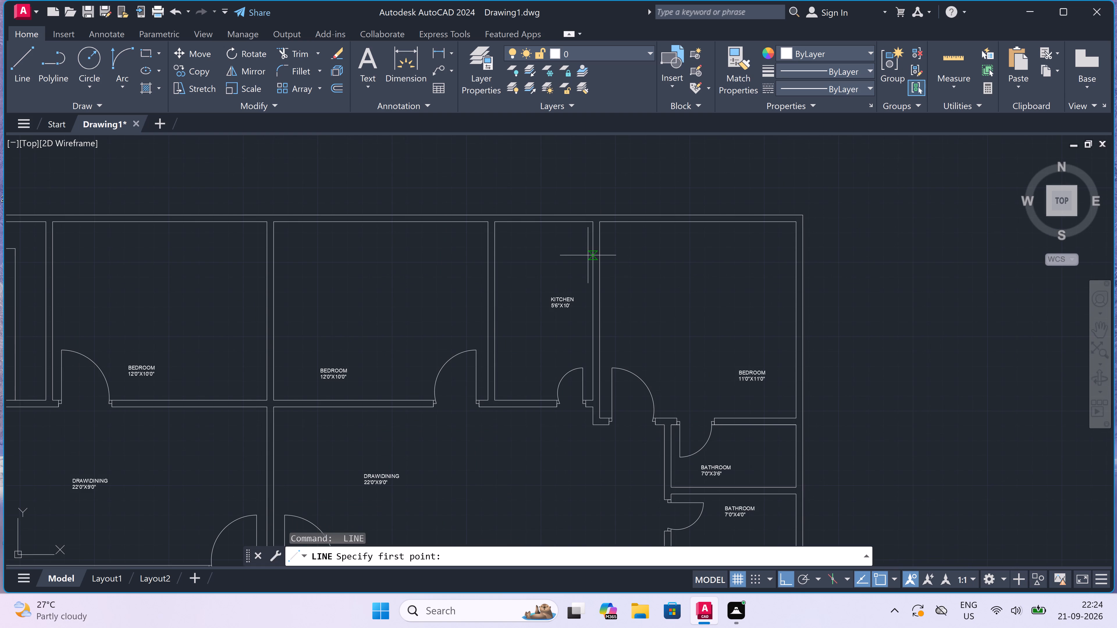
left_click(590, 258)
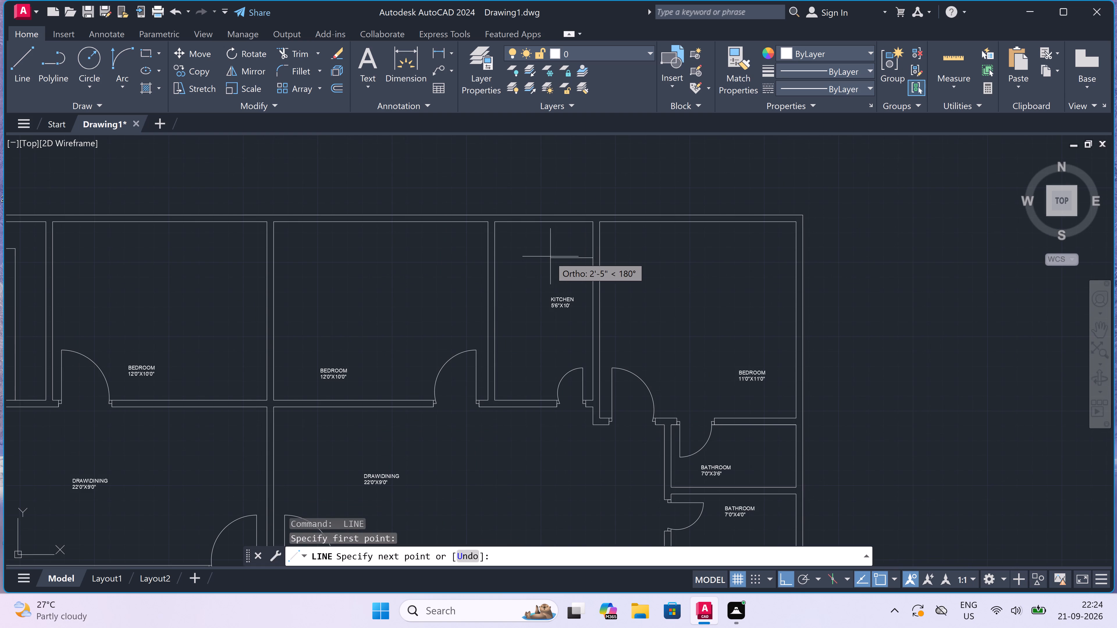
left_click_drag(528, 259, 527, 267)
left_click(525, 398)
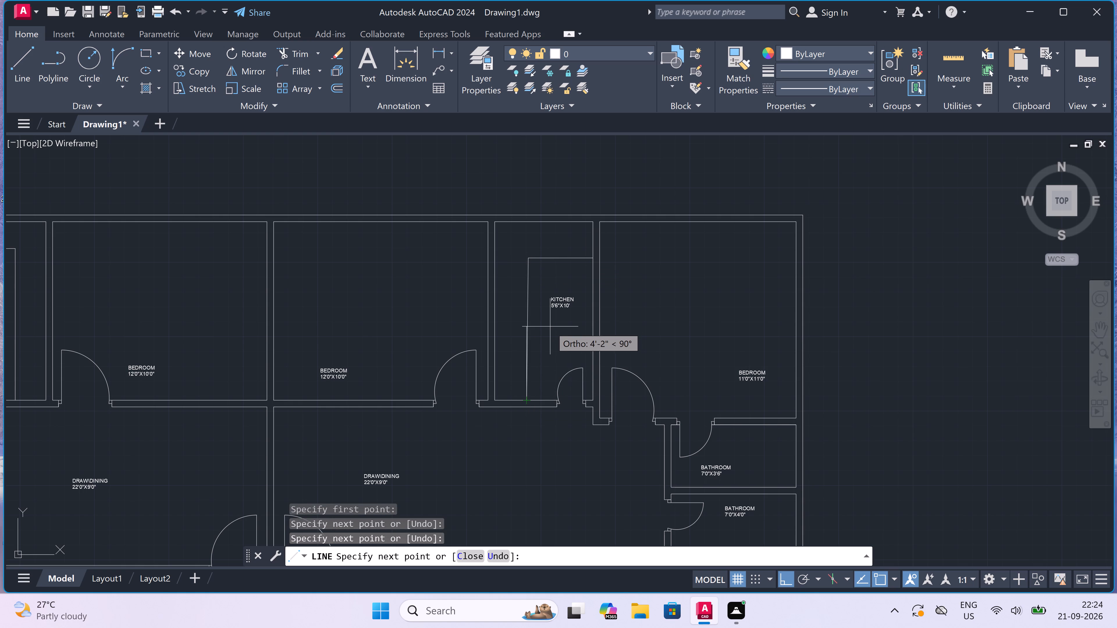
key("Escape")
Add the multiline text label BEDROOM 11'0"X11'0" in the southwest corner bedroom, below the 7'0"X3'6" bath room.
scroll(516, 287, "down", 5)
scroll(448, 388, "up", 5)
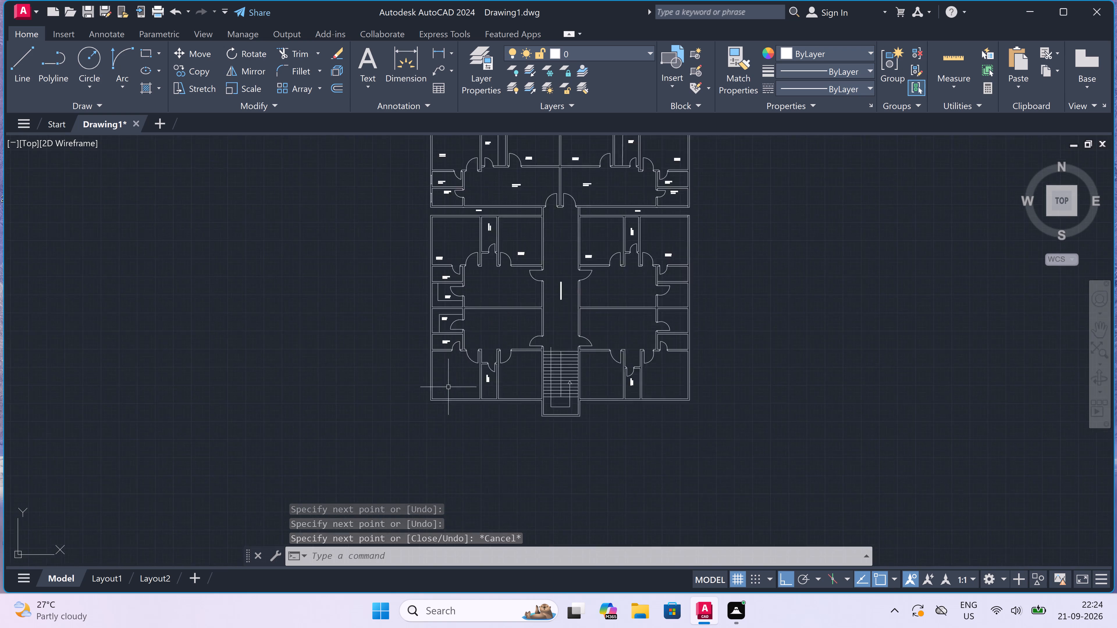
type("MR")
key("BackSpace")
type("T")
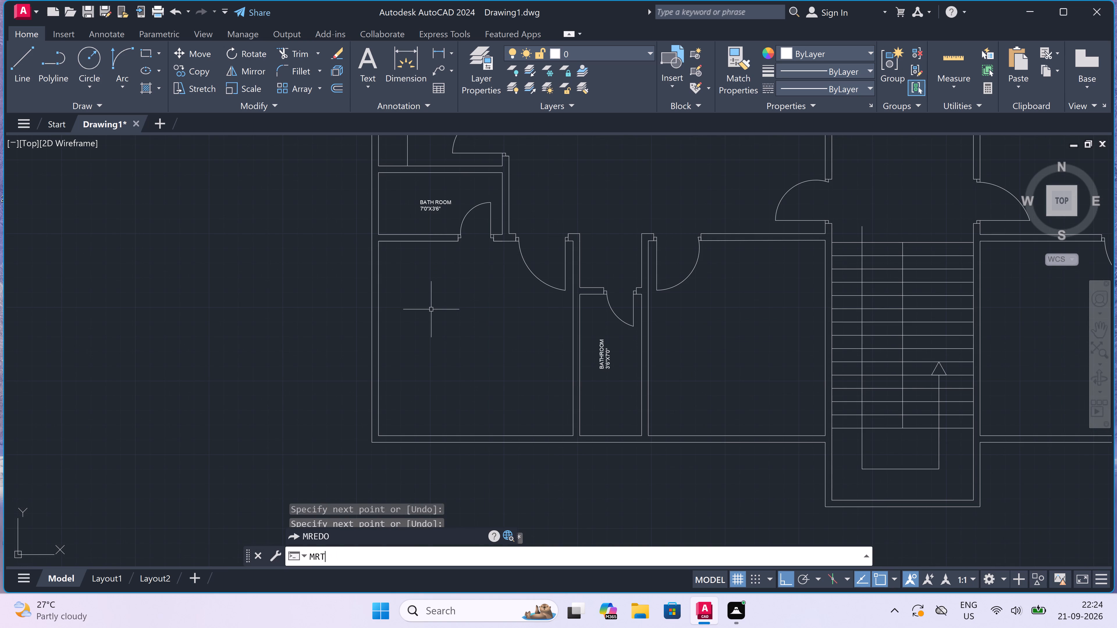
key("space")
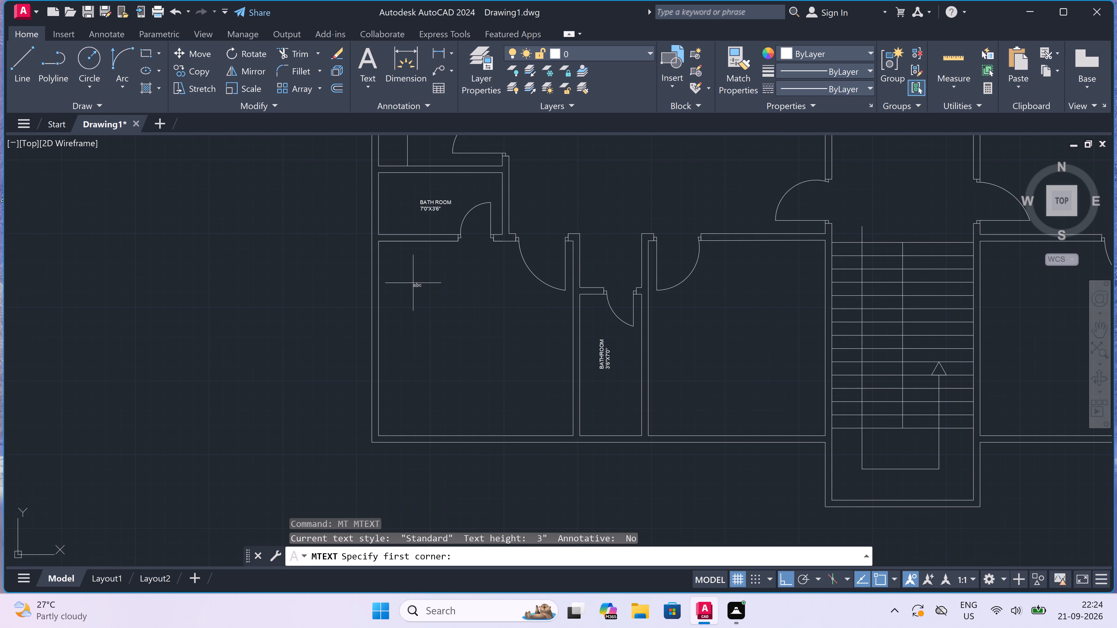
left_click_drag(413, 283, 416, 283)
left_click(629, 290)
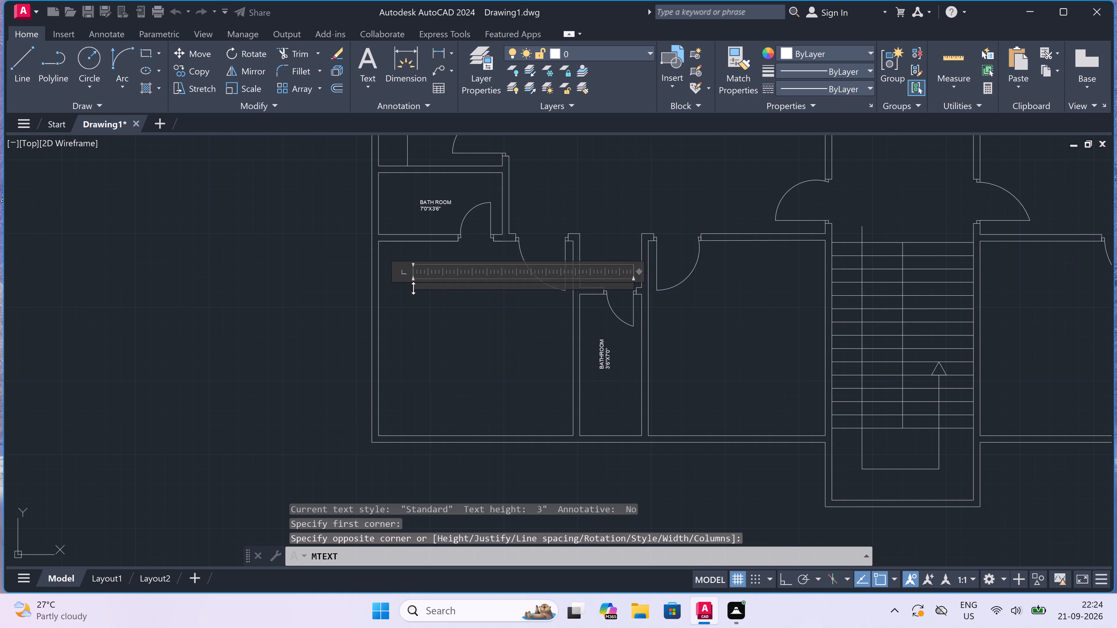
scroll(413, 288, "up", 1)
type("BEDRP")
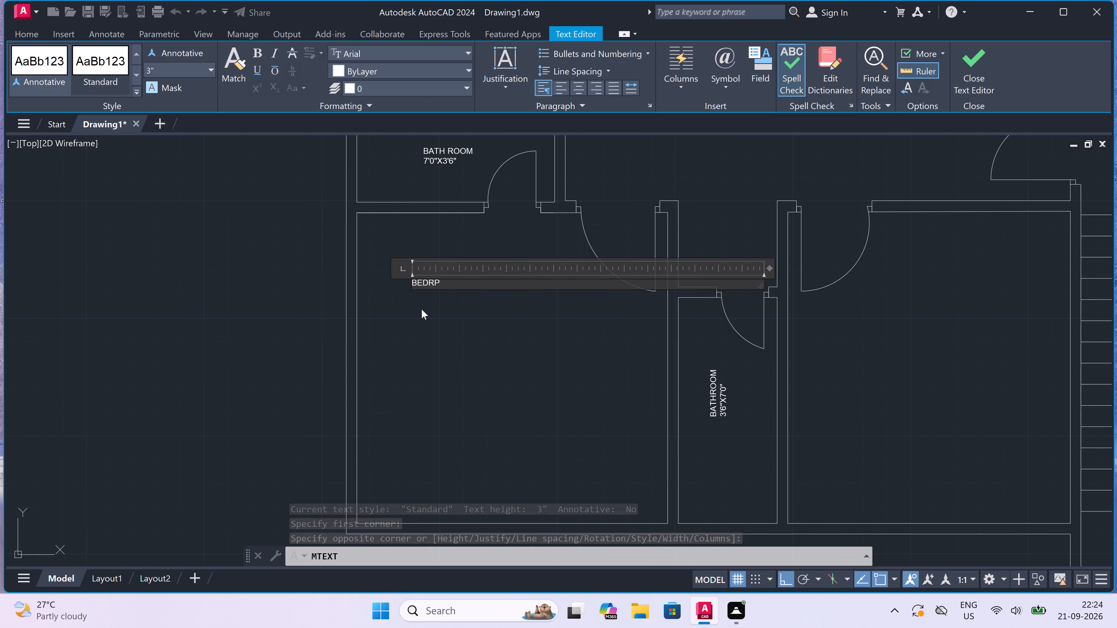
key("BackSpace")
type("OOM")
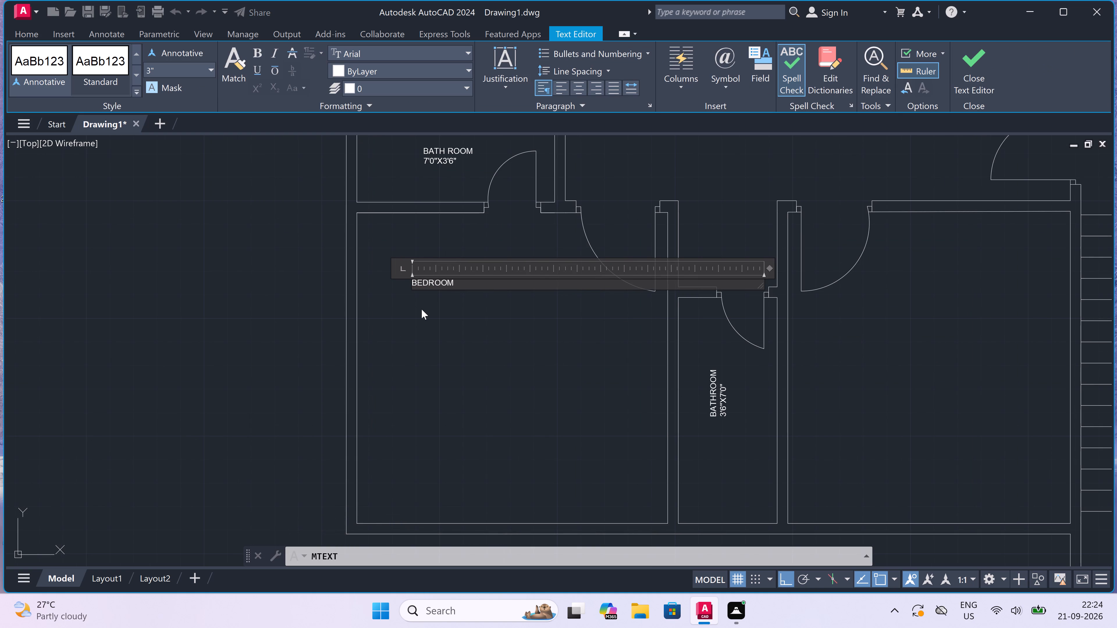
key("Return")
type("11'0\"X")
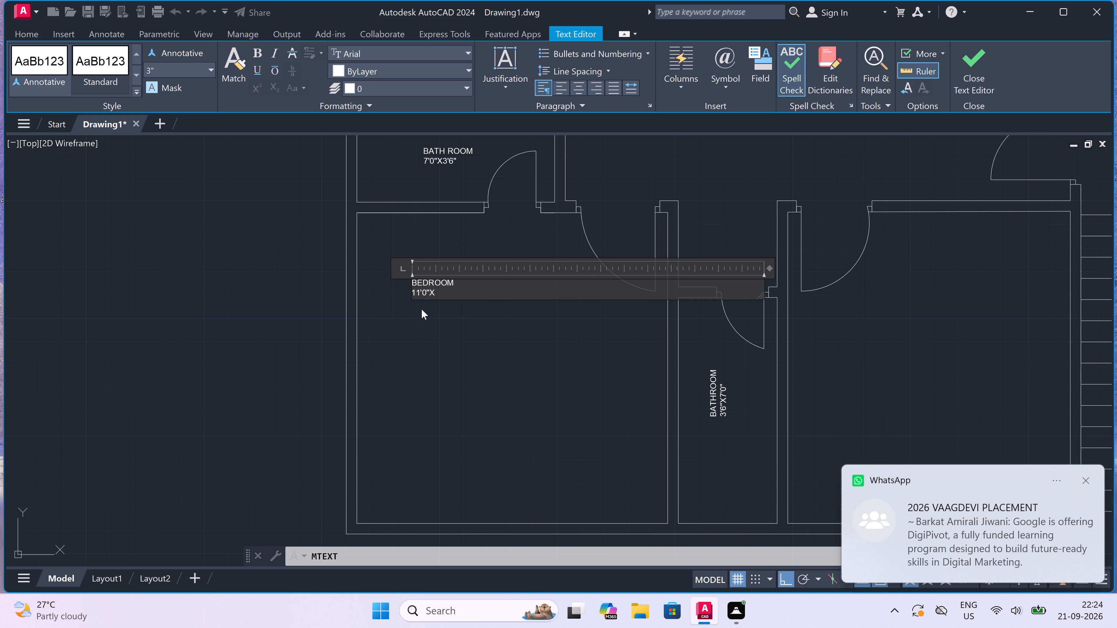
type("11")
type("'0\"")
left_click(422, 310)
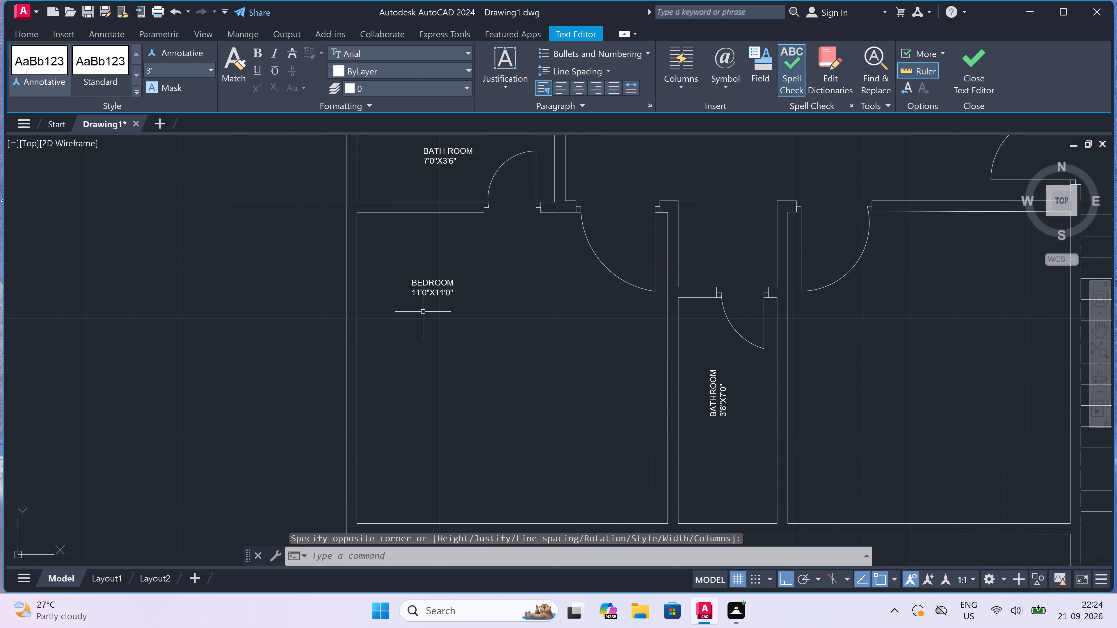
Add the multiline text label BEDROOM 10'0"X11'0" in the room between the southwest 3'6"X7'0" bathroom and the staircase.
scroll(427, 313, "down", 4)
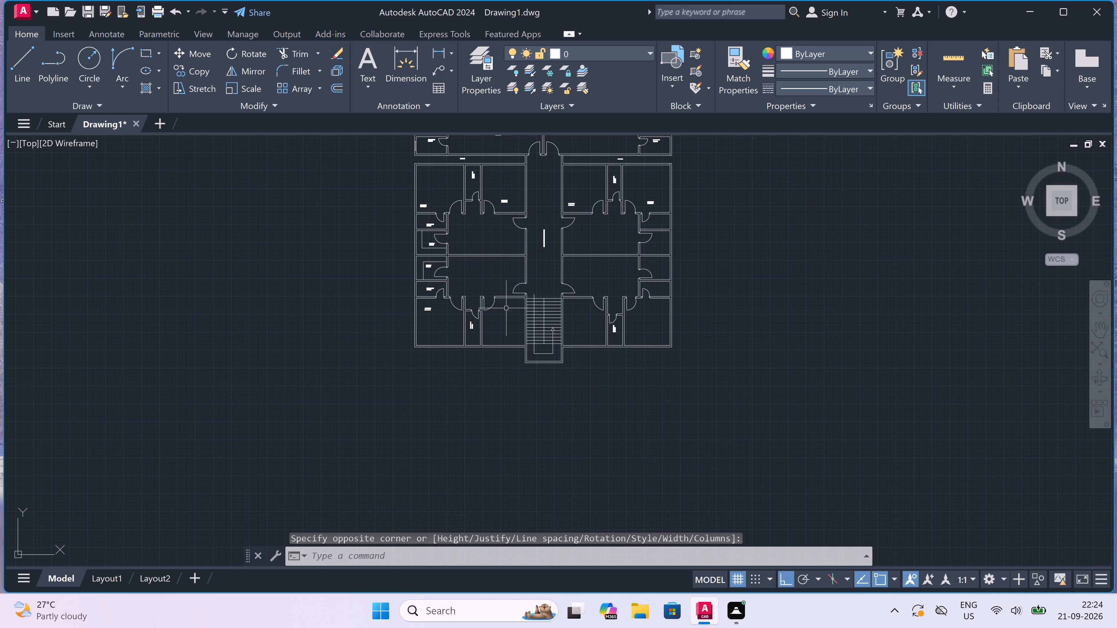
scroll(514, 304, "up", 4)
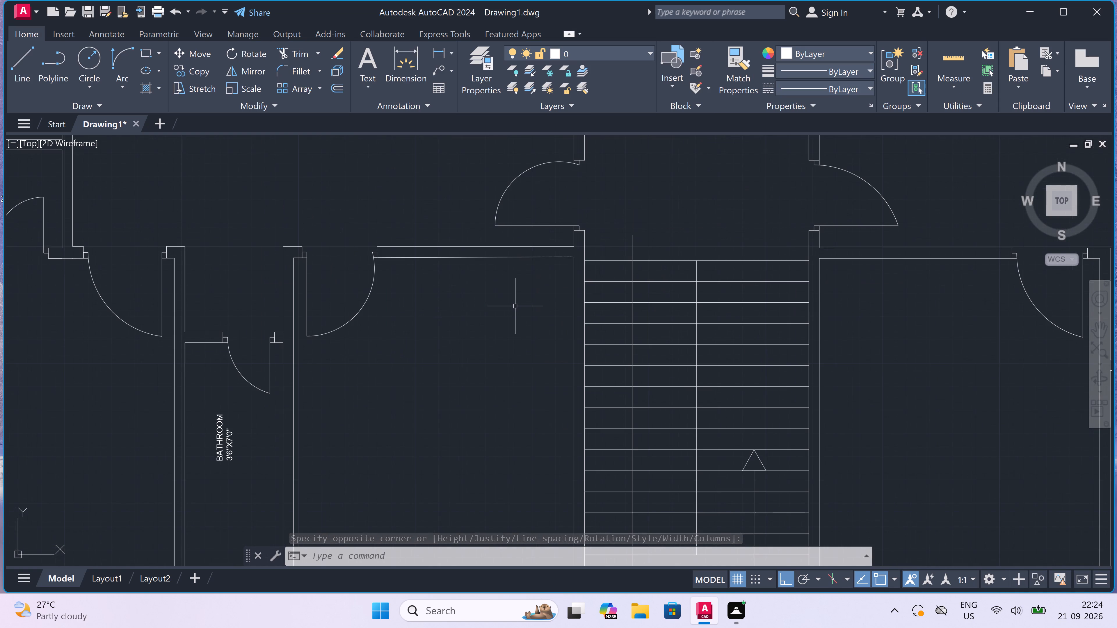
key("space")
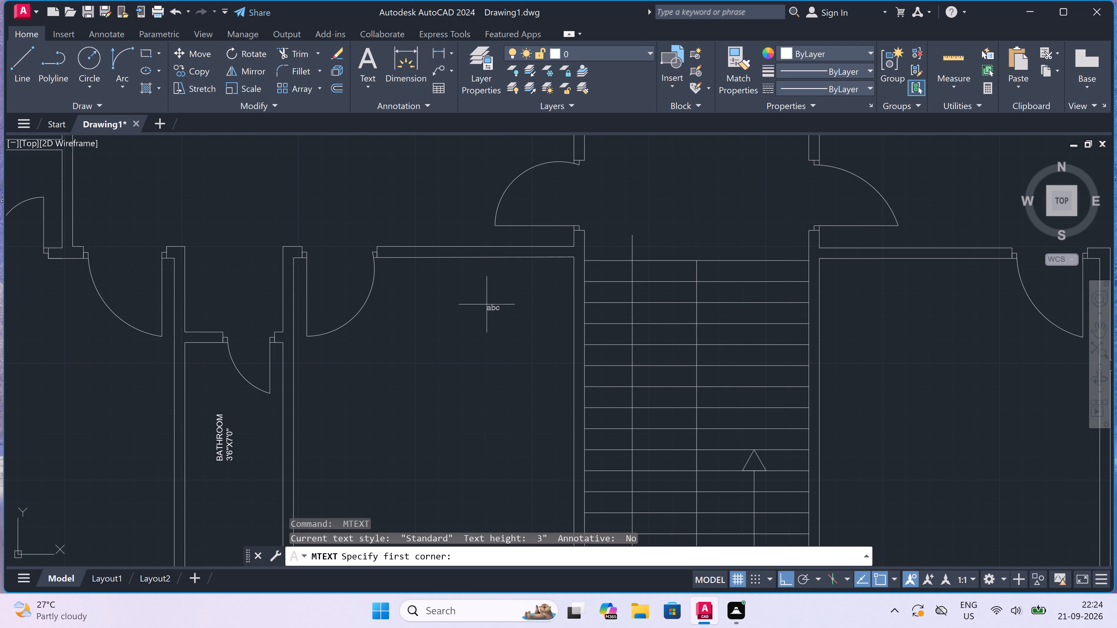
left_click_drag(394, 312, 401, 313)
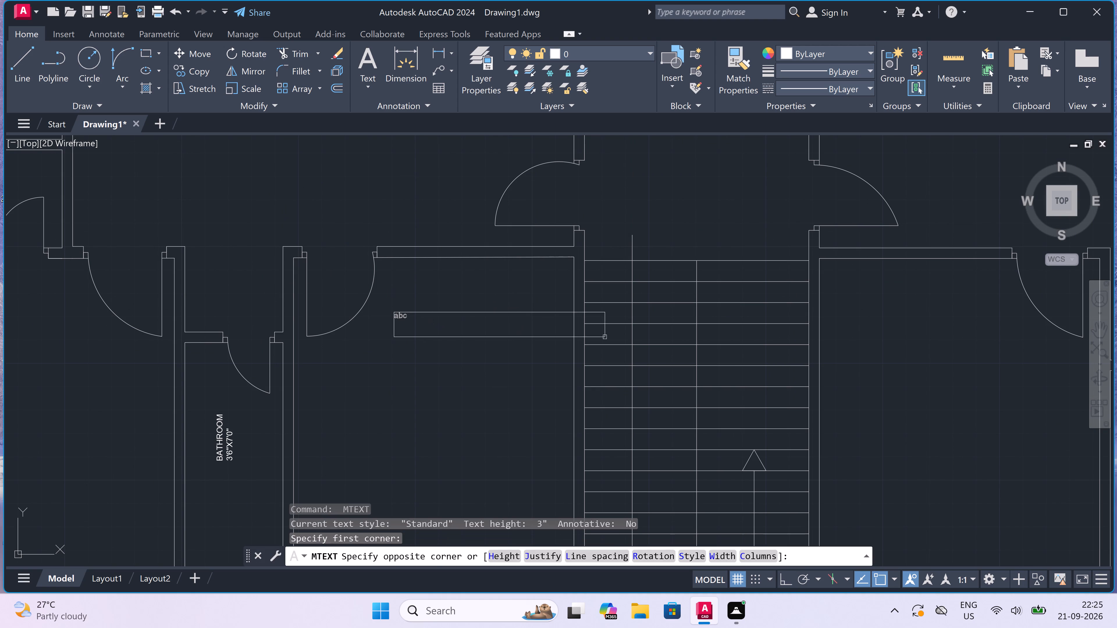
left_click(764, 337)
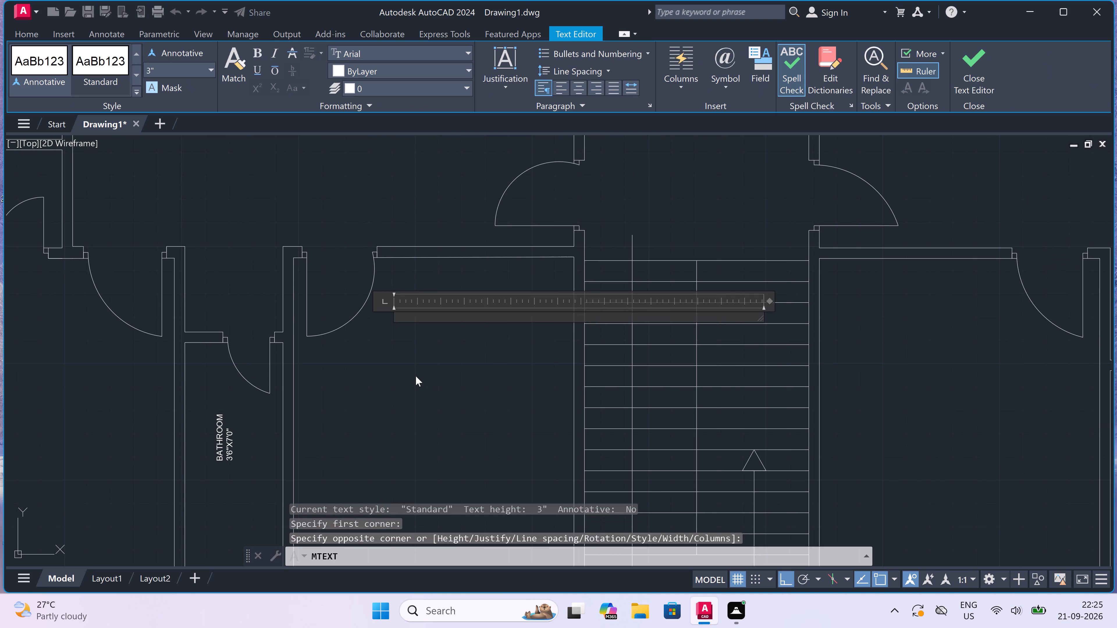
type("BEDROOM")
key("Return")
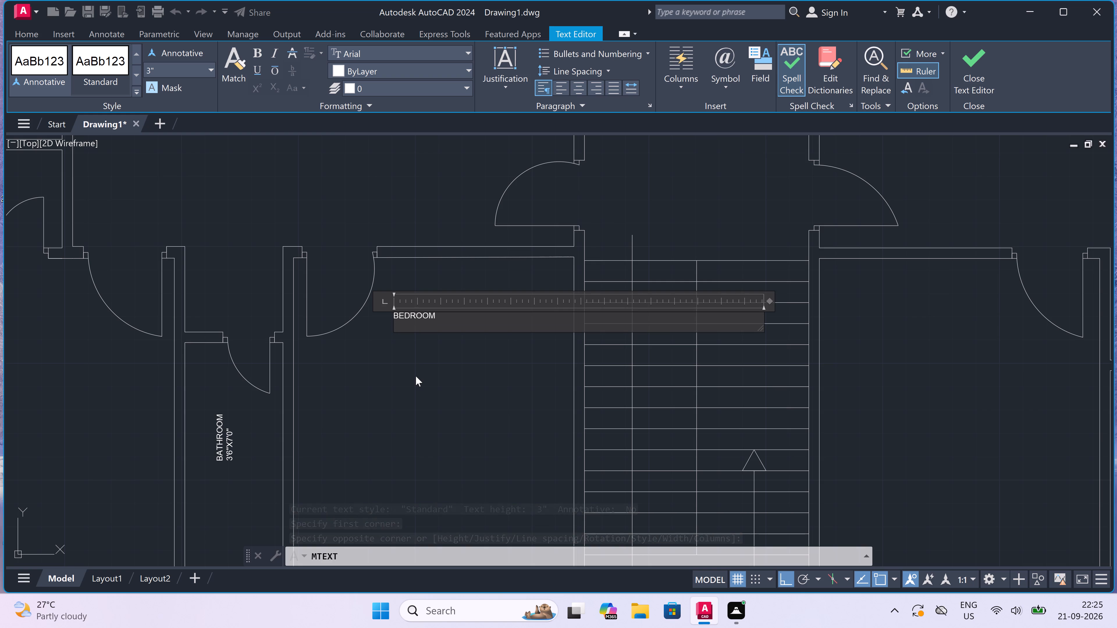
type("10'0\"")
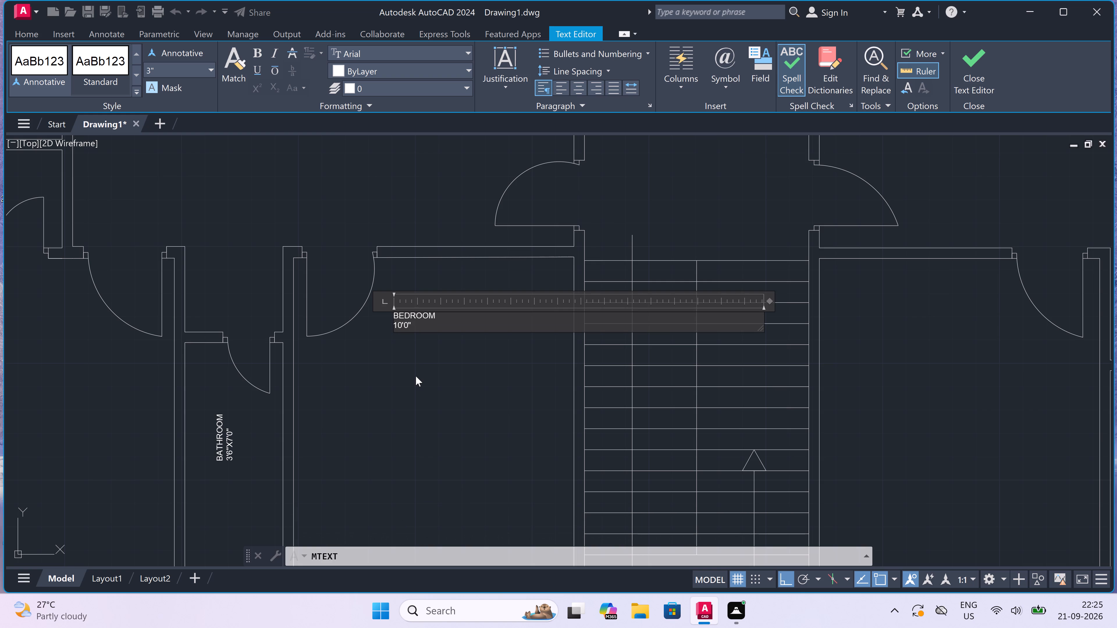
key("x")
type("11")
type("'0")
key("shift+quotedbl")
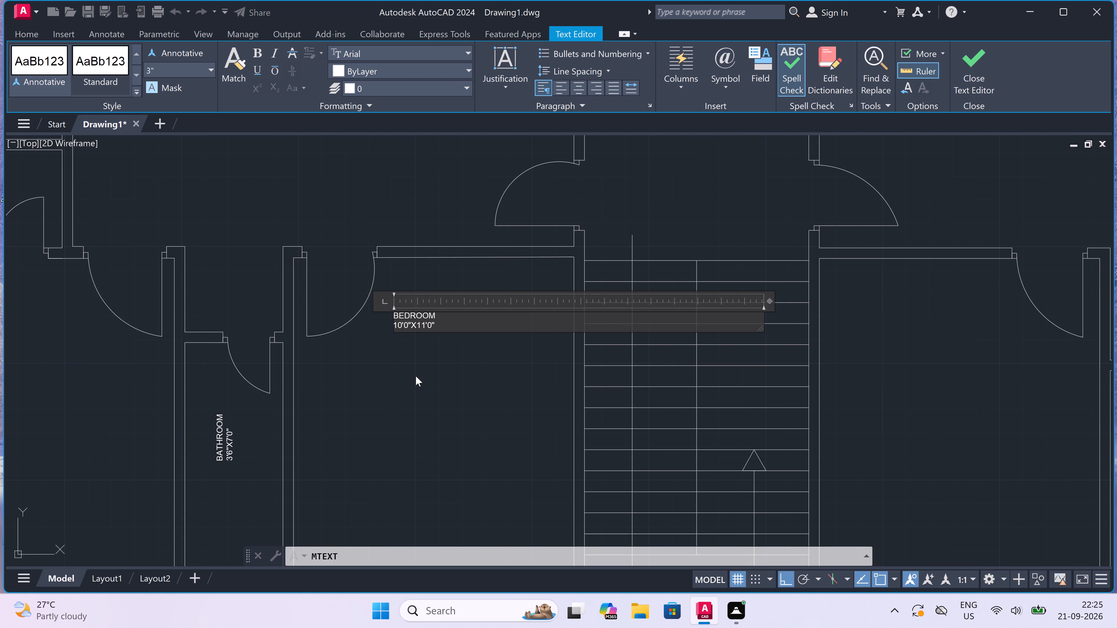
left_click(417, 379)
Add the multiline text label DRAW\DINING 18'0"X10'0" in the hall between the upper 7'0"X5'6" kitchen and the lobby.
scroll(421, 378, "down", 4)
scroll(421, 378, "up", 2)
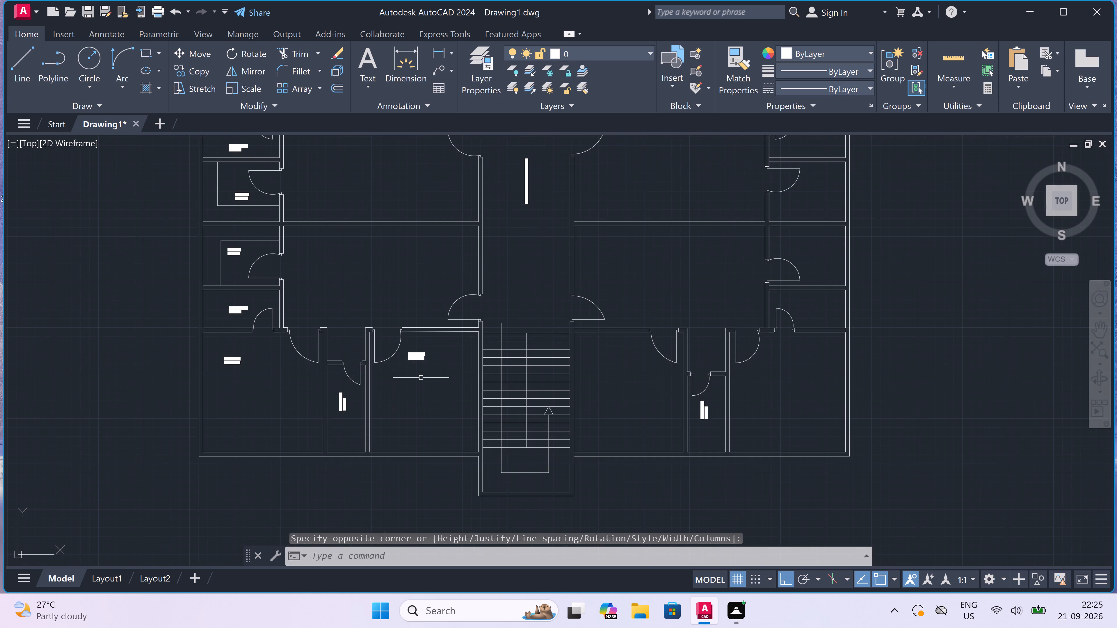
scroll(421, 380, "down", 3)
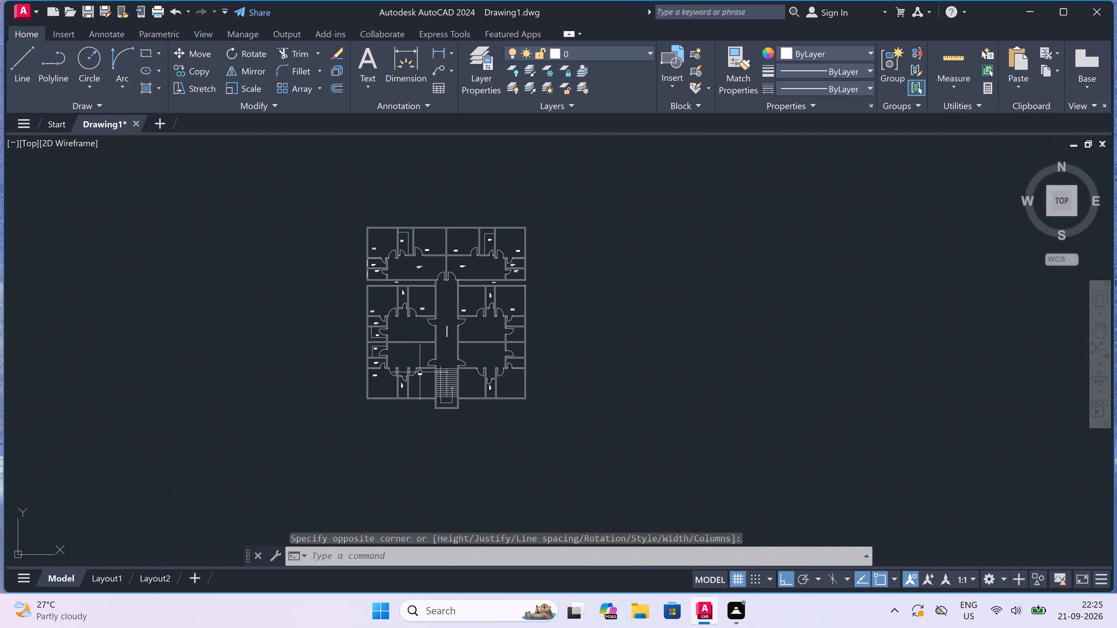
scroll(402, 330, "up", 3)
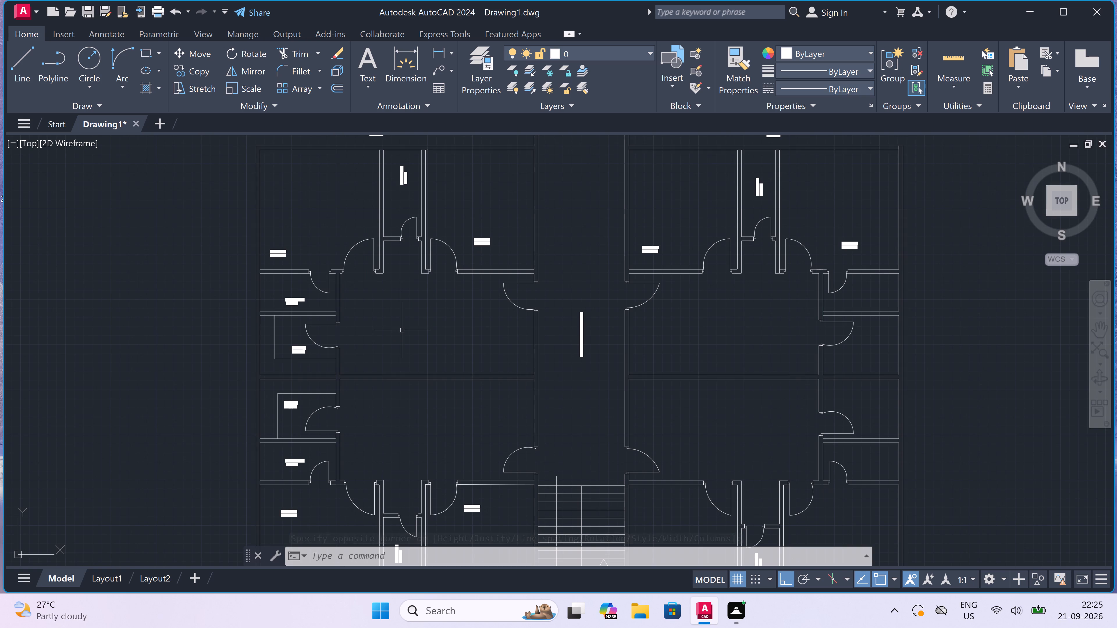
key("space")
scroll(405, 334, "up", 2)
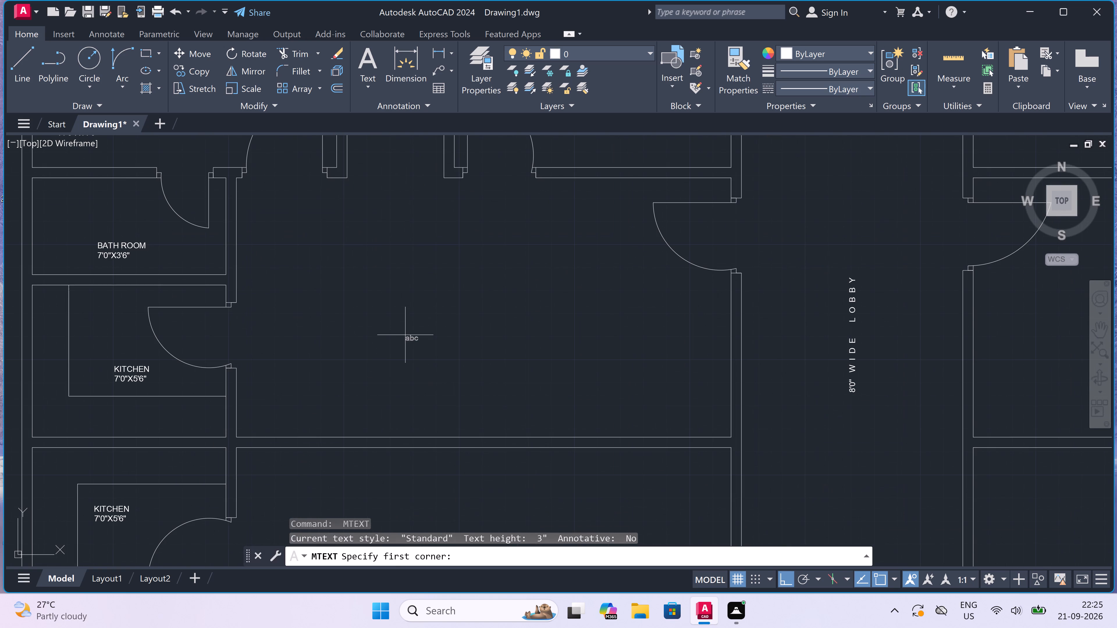
left_click_drag(405, 335, 409, 335)
left_click(634, 378)
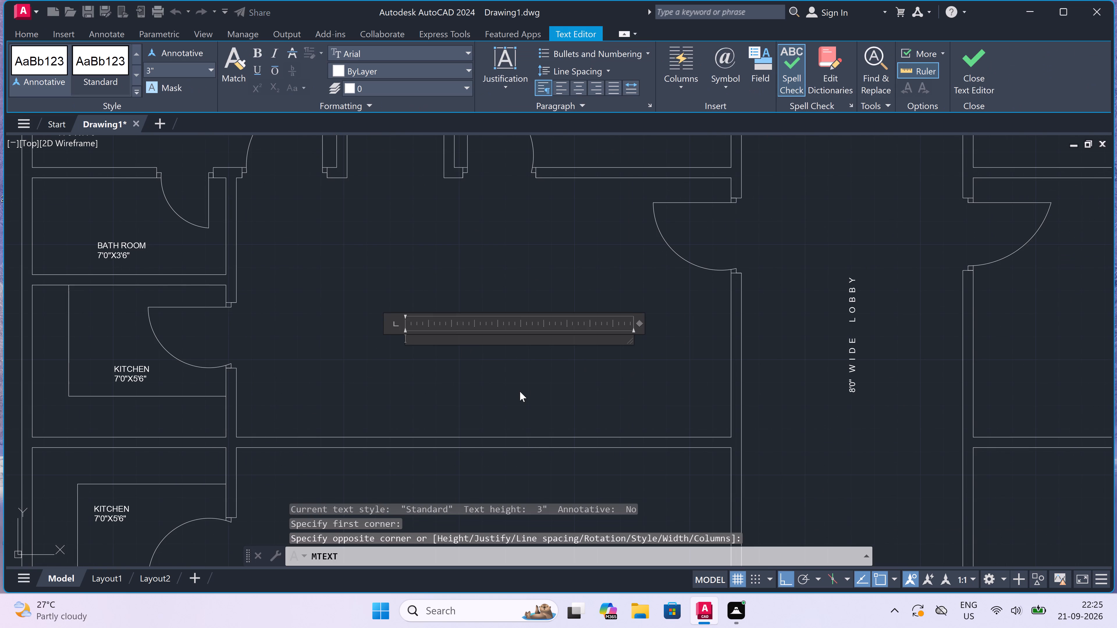
type("DR")
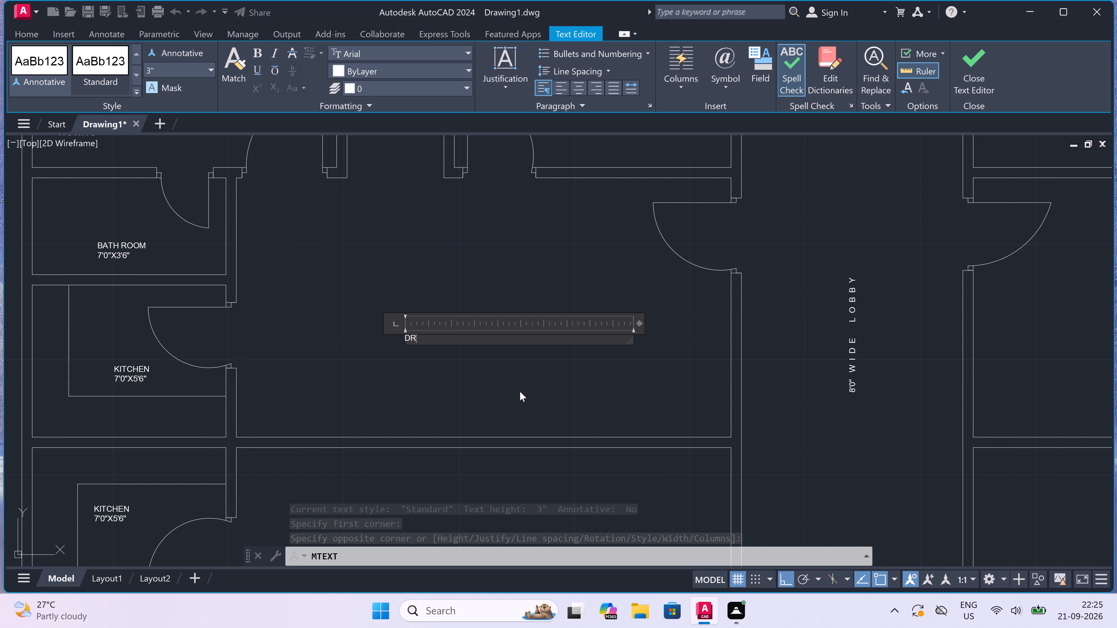
type("AW")
type("\\DINING")
key("Return")
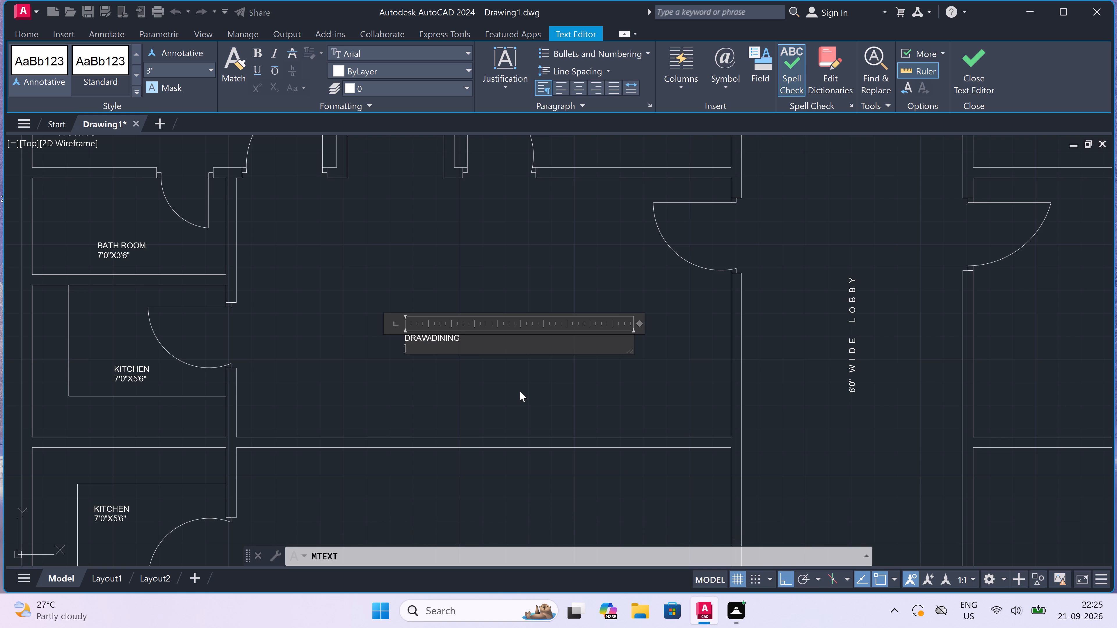
key("1")
type("8'0\"")
key("x")
key("1")
type("0'0\"")
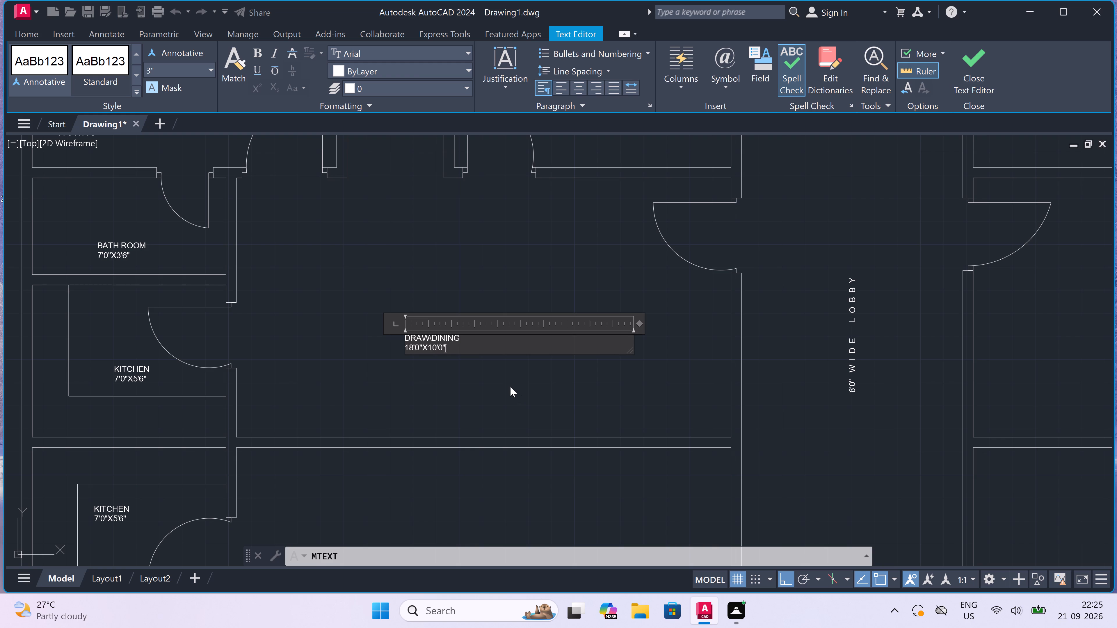
left_click(510, 387)
Copy the DRAW\DINING 18'0"X10'0" label about 6'-0" straight down into the hall beside the lower 7'0"X5'6" kitchen.
left_click_drag(494, 323, 400, 347)
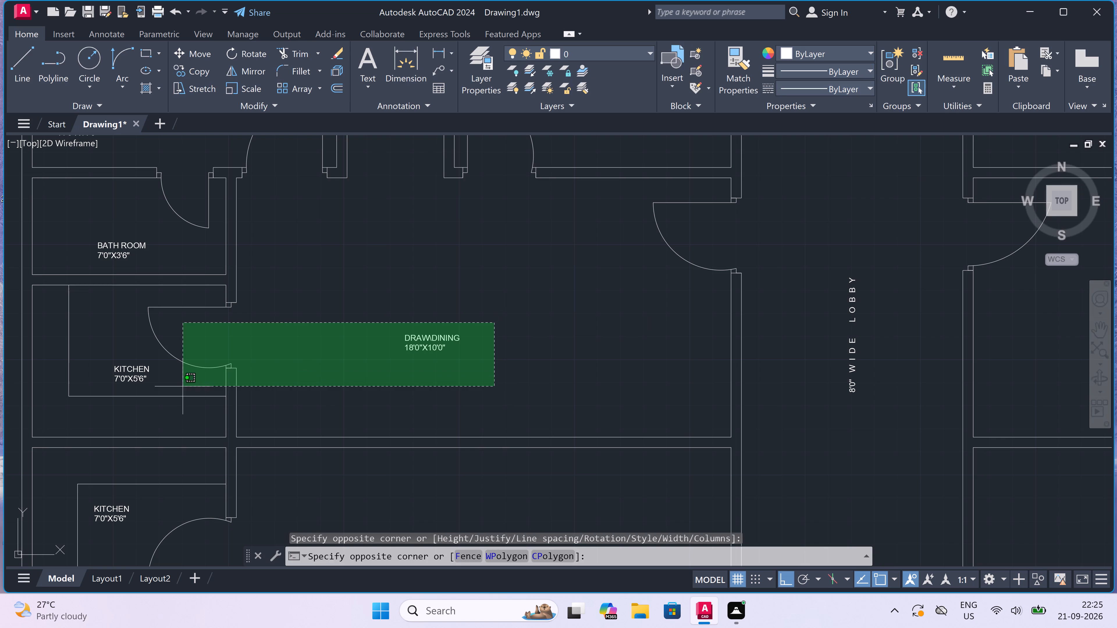
left_click(316, 363)
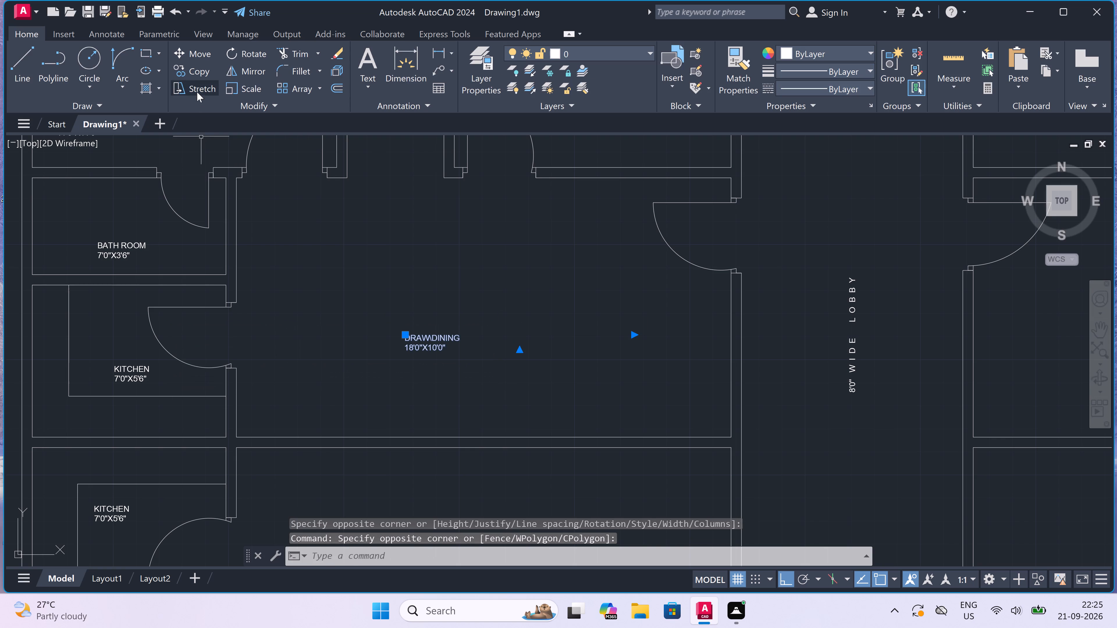
left_click(193, 73)
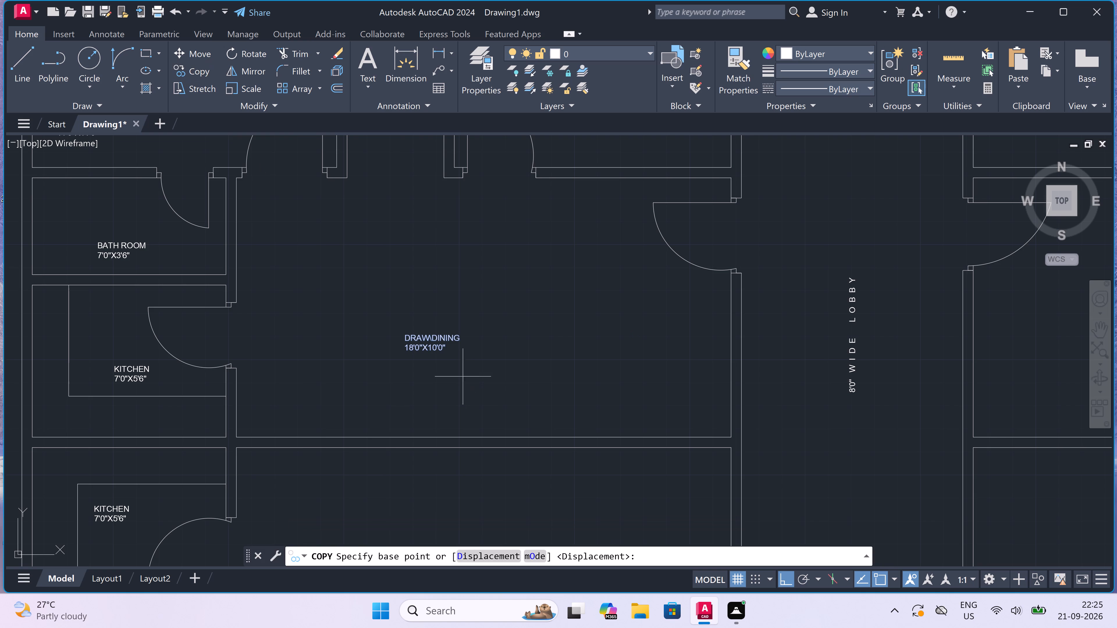
left_click_drag(435, 341, 442, 352)
scroll(469, 389, "down", 2)
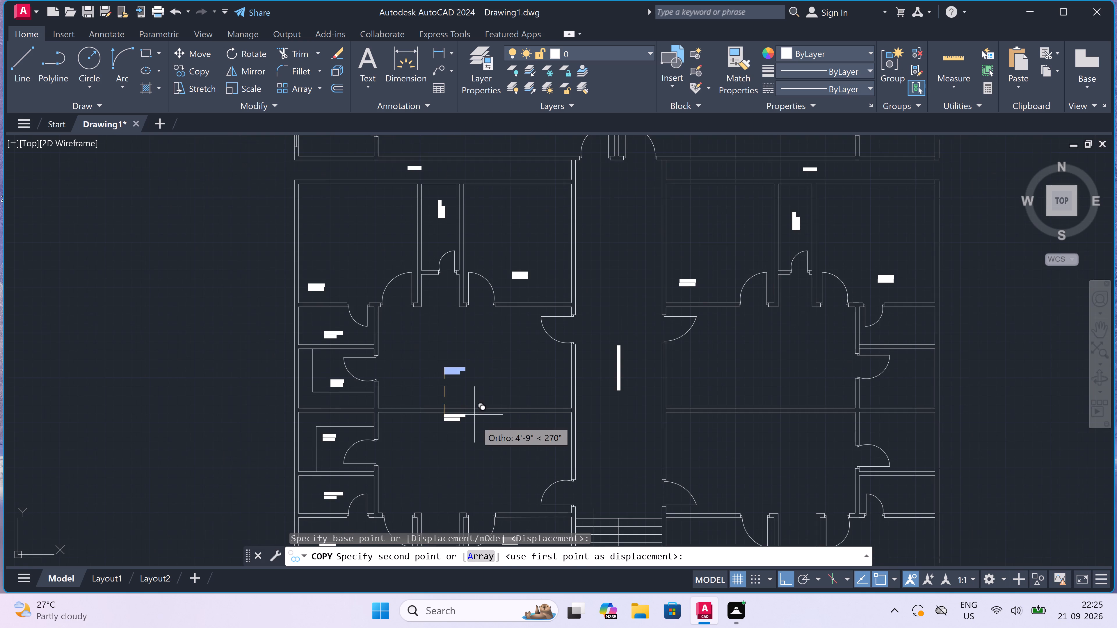
scroll(472, 443, "up", 1)
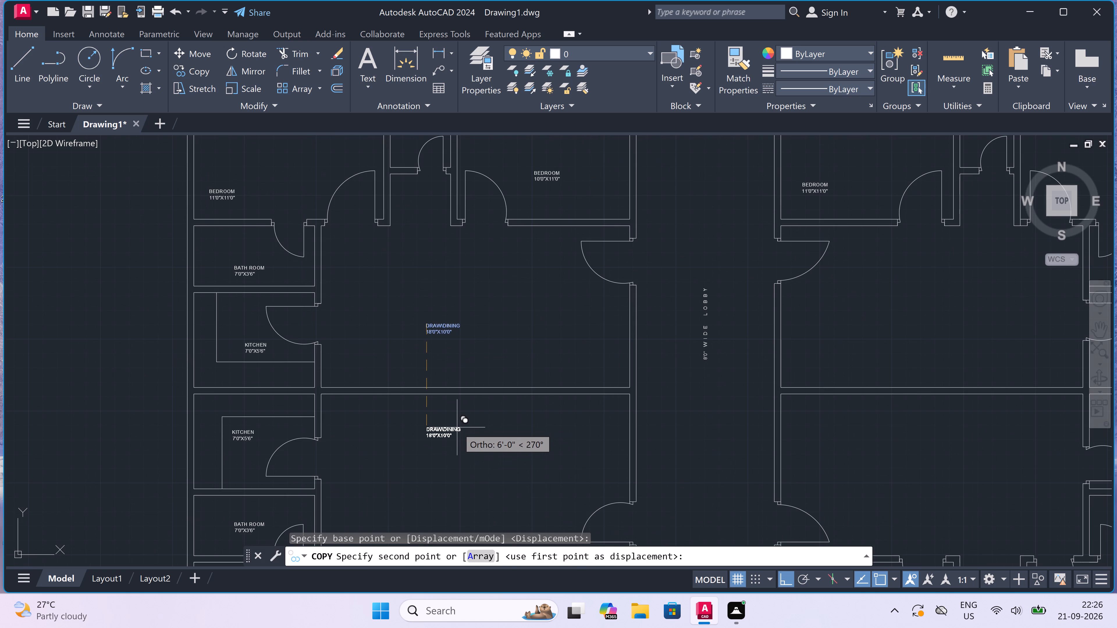
left_click(457, 427)
key("Escape")
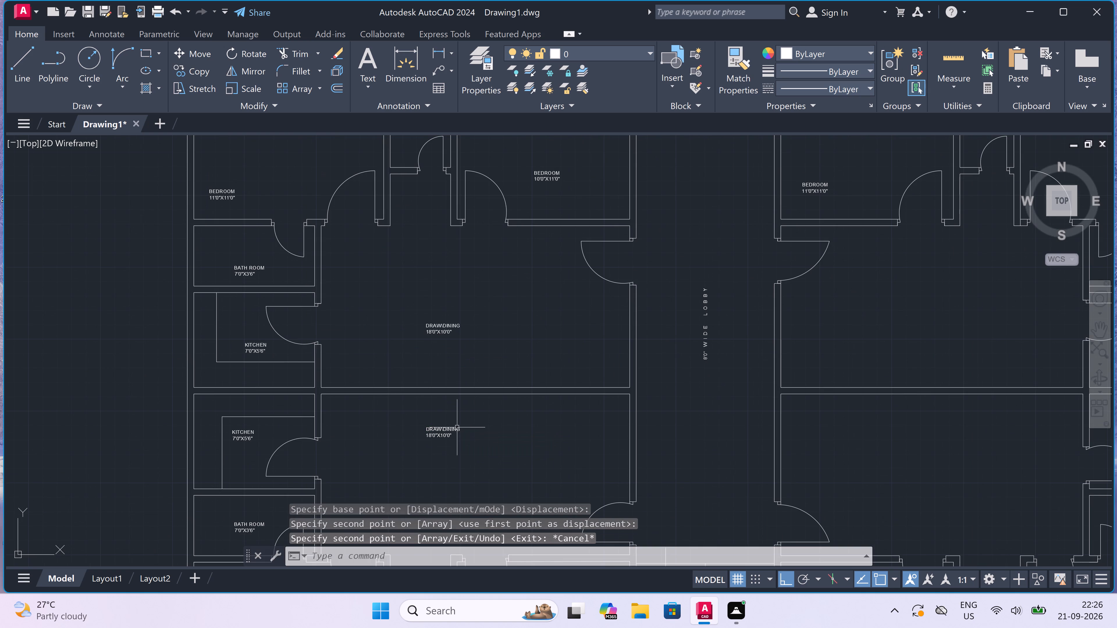
scroll(459, 398, "down", 1)
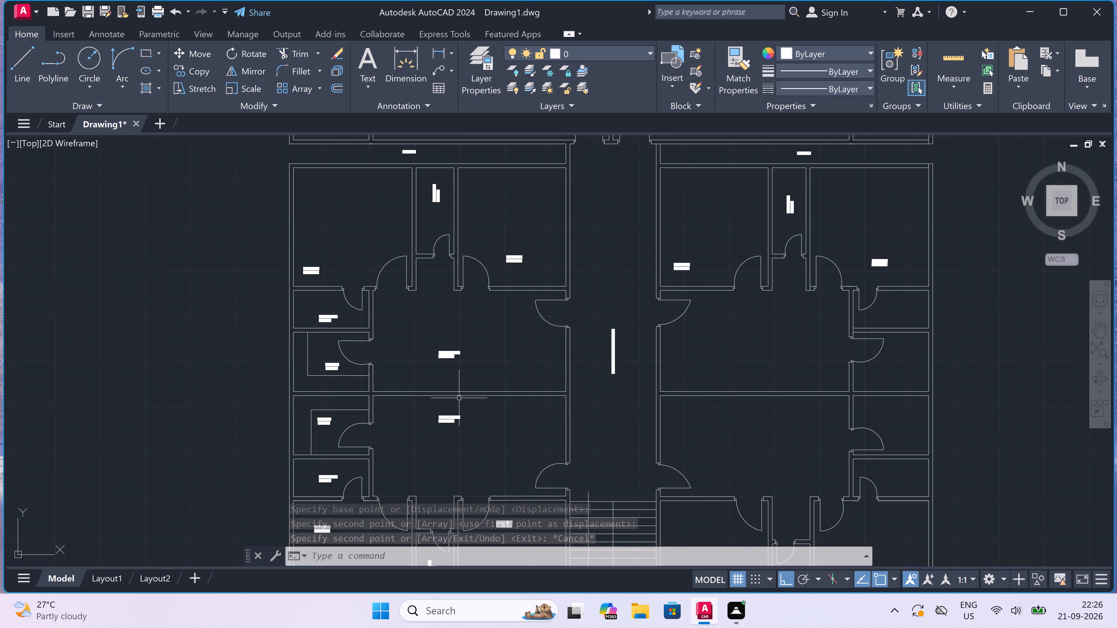
Add the multiline text label STAIR CASE in the lobby just above the stair flight, between the two lower entrance doors.
scroll(459, 399, "down", 2)
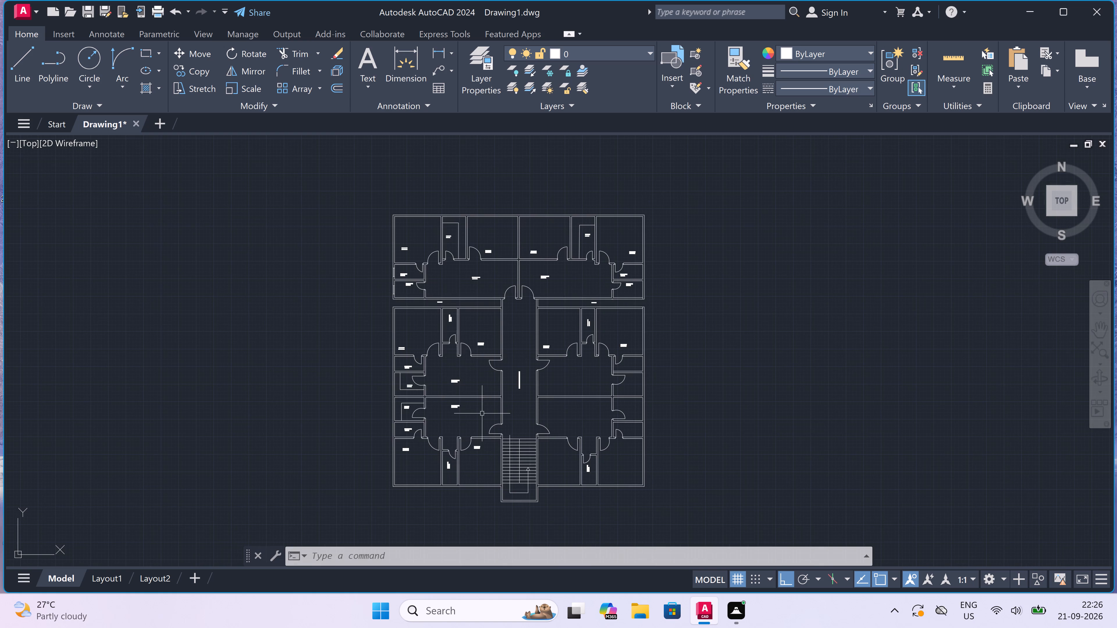
scroll(517, 440, "up", 4)
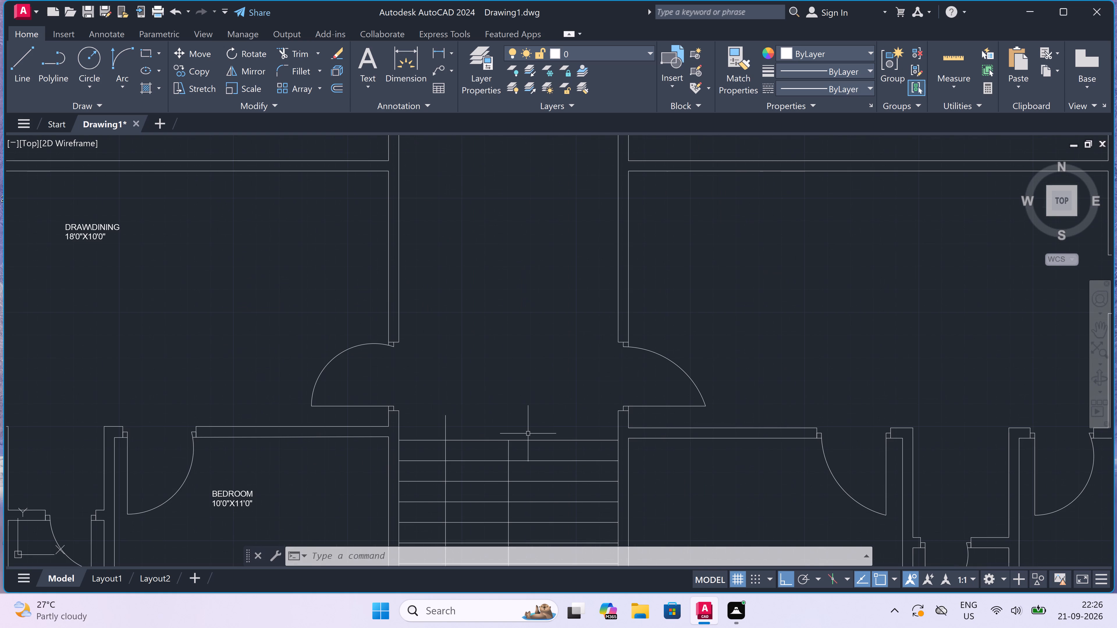
type("MT")
key("space")
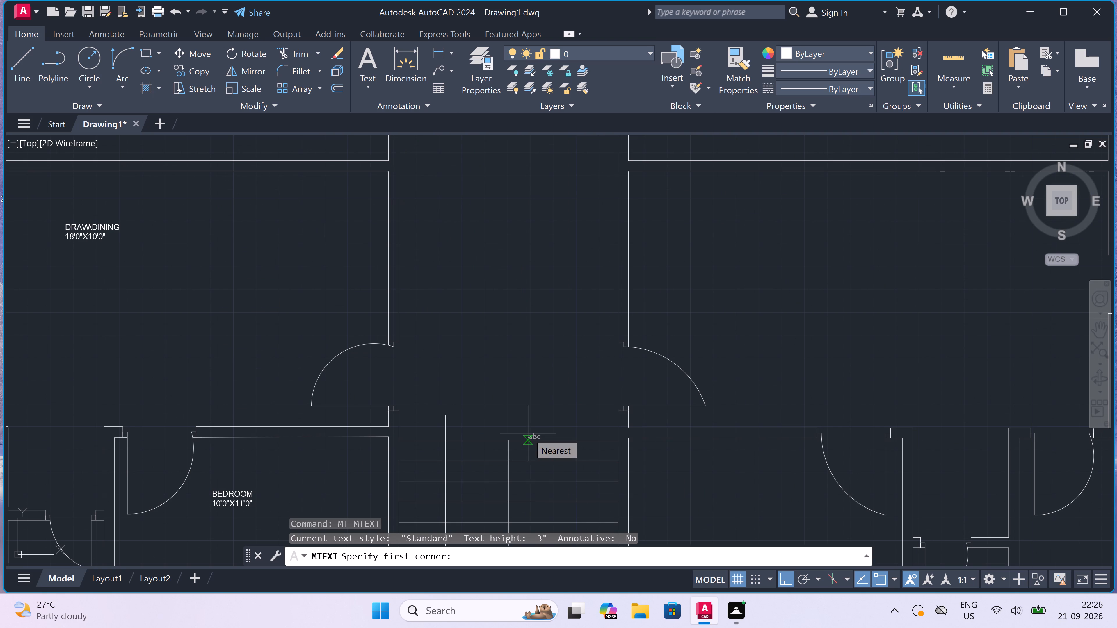
left_click(455, 374)
left_click(617, 398)
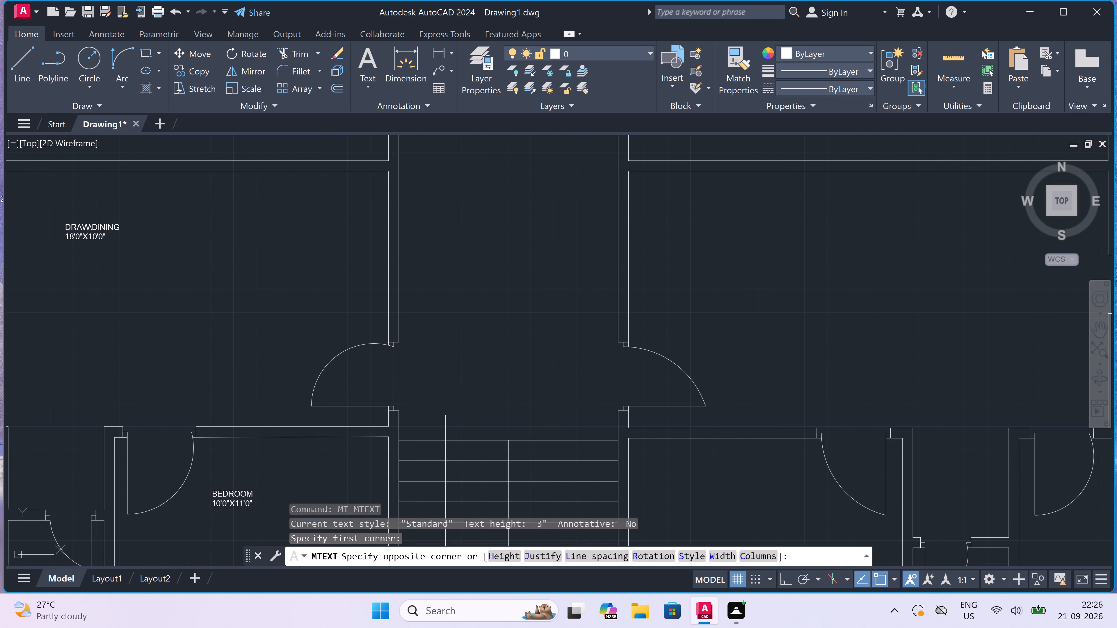
scroll(490, 422, "up", 1)
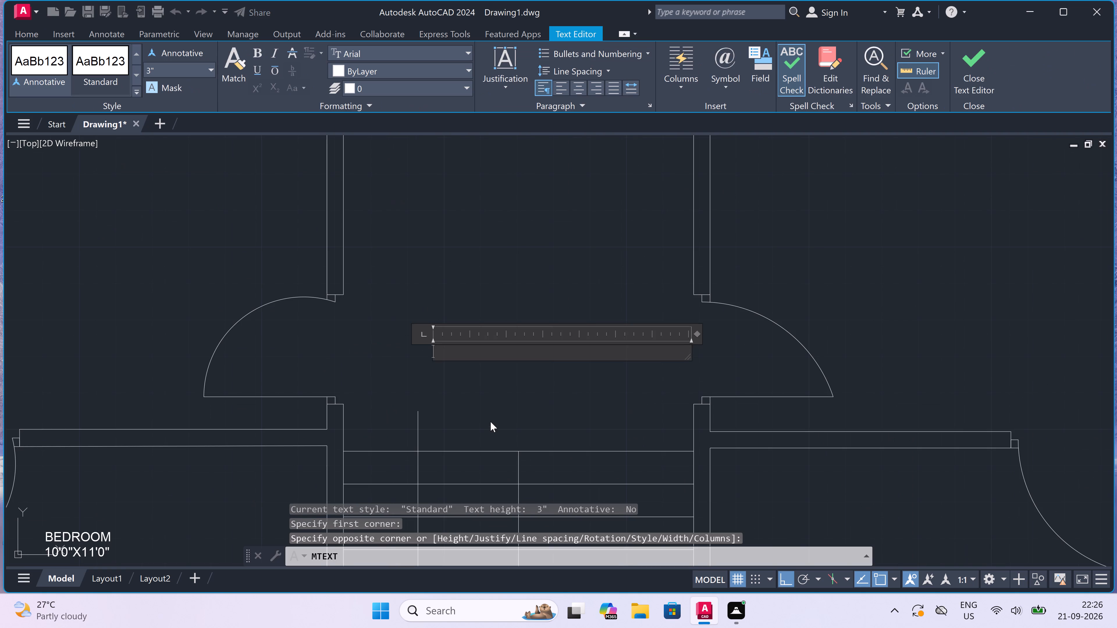
type("STAIR")
key("space")
type("CASE")
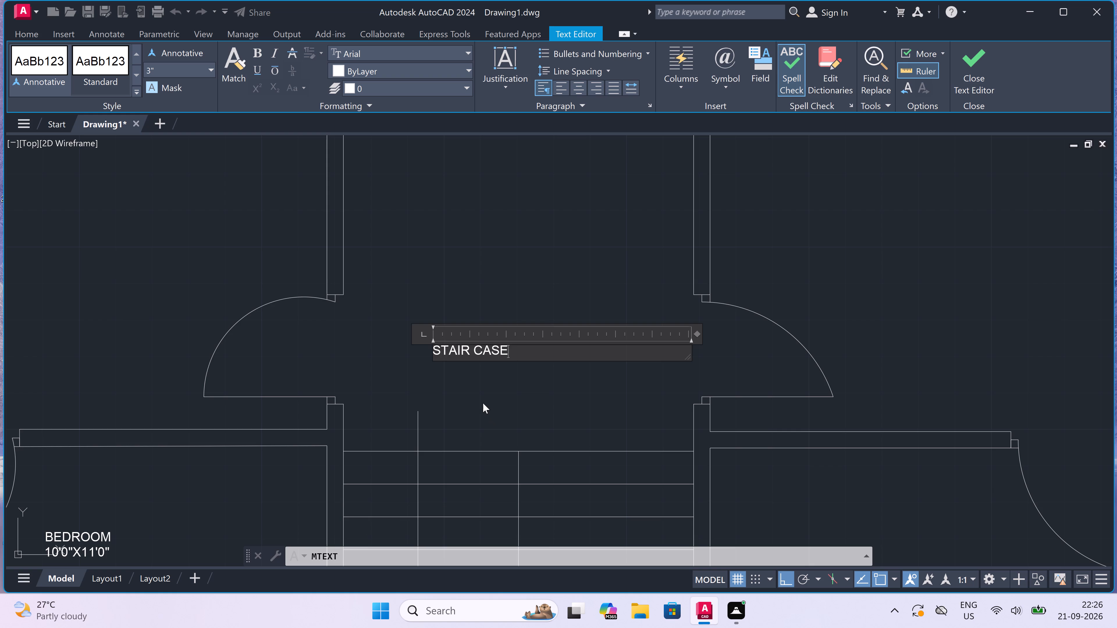
left_click(483, 403)
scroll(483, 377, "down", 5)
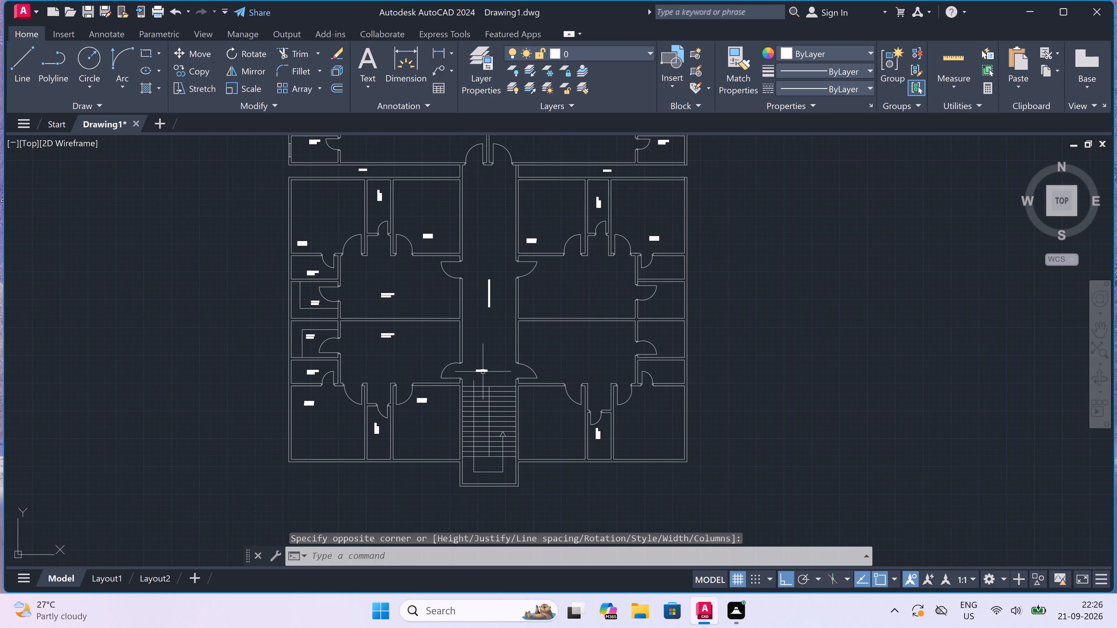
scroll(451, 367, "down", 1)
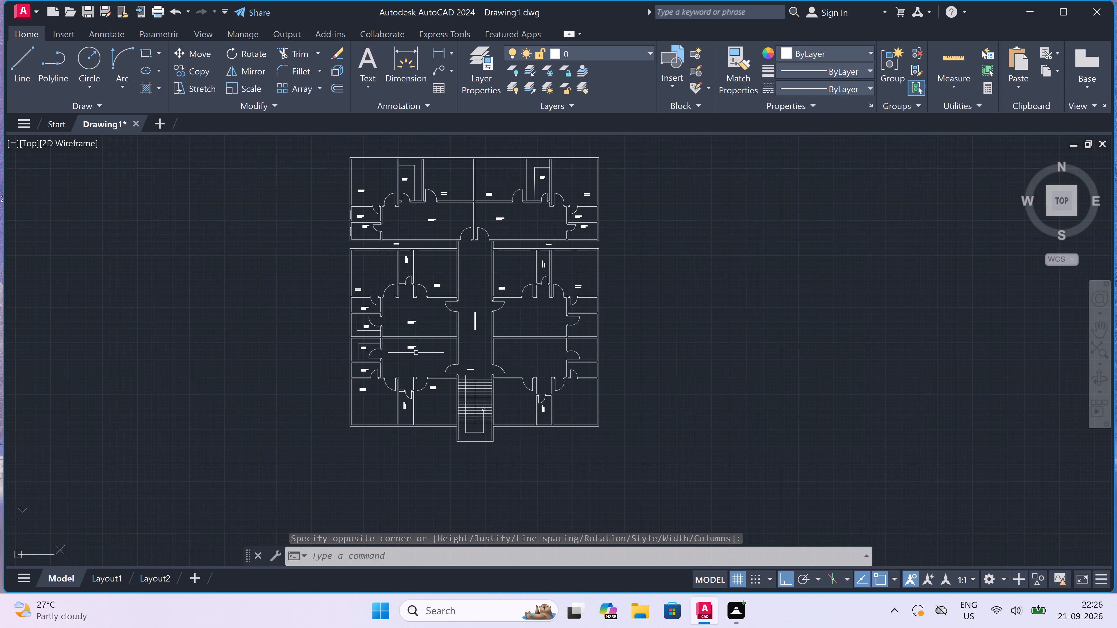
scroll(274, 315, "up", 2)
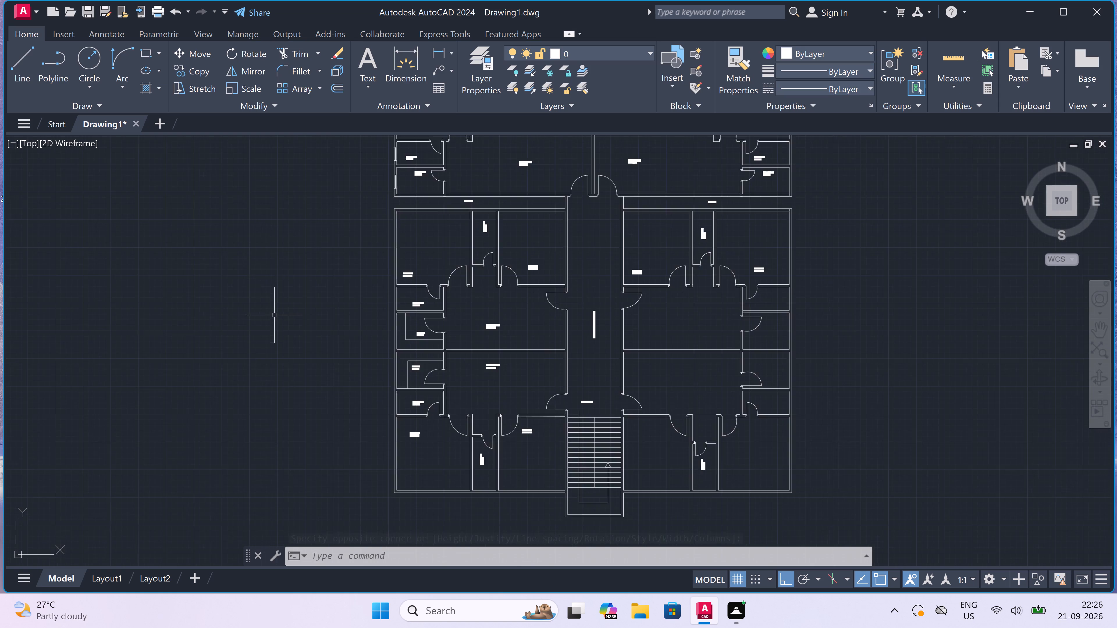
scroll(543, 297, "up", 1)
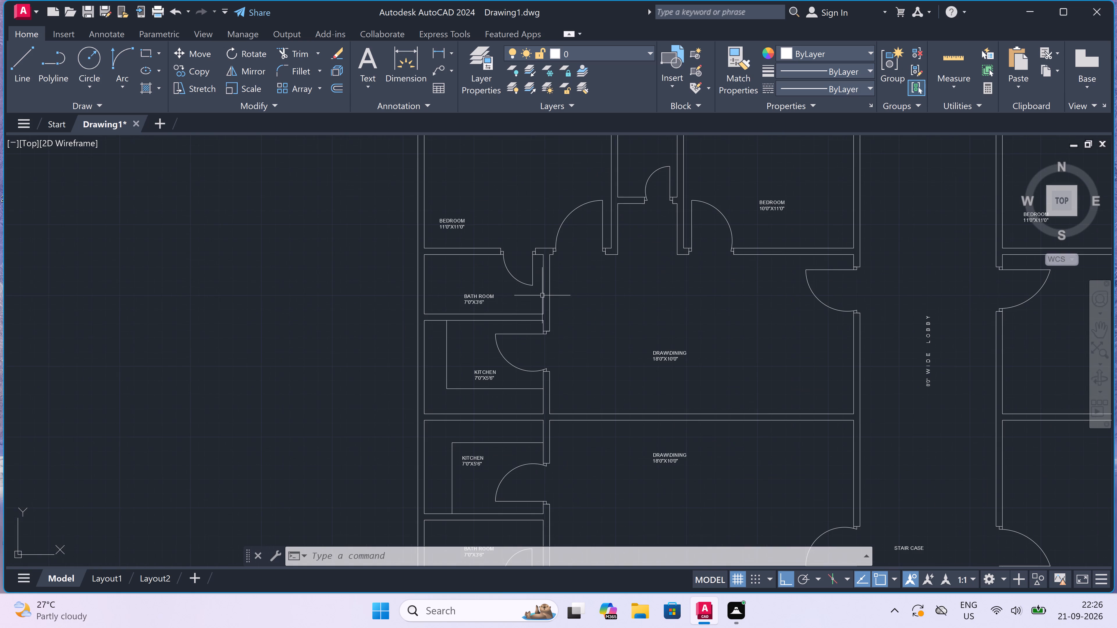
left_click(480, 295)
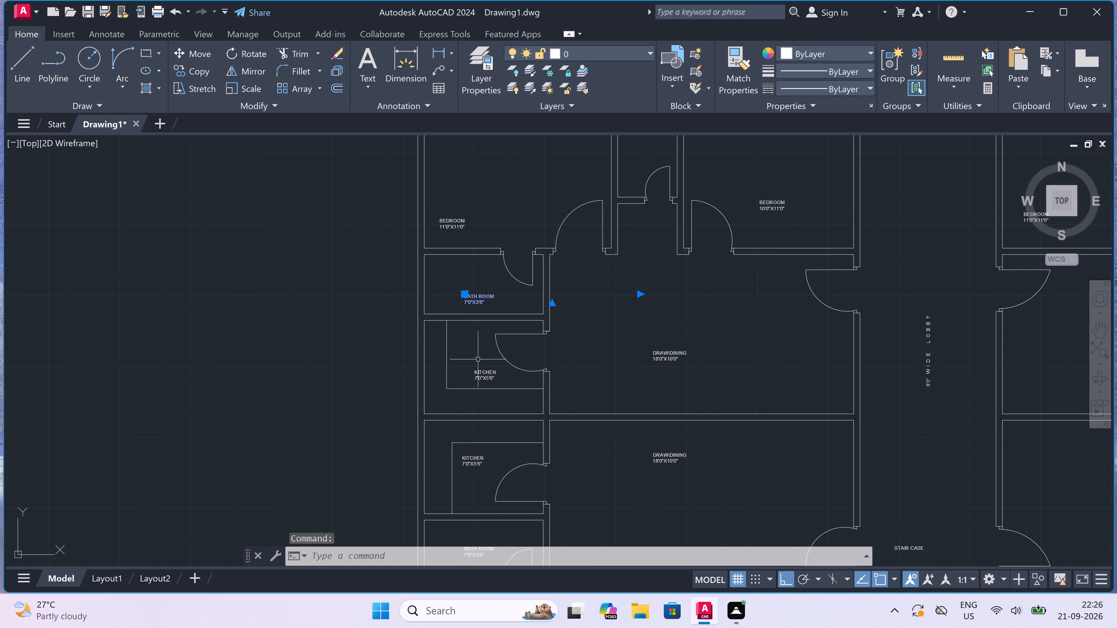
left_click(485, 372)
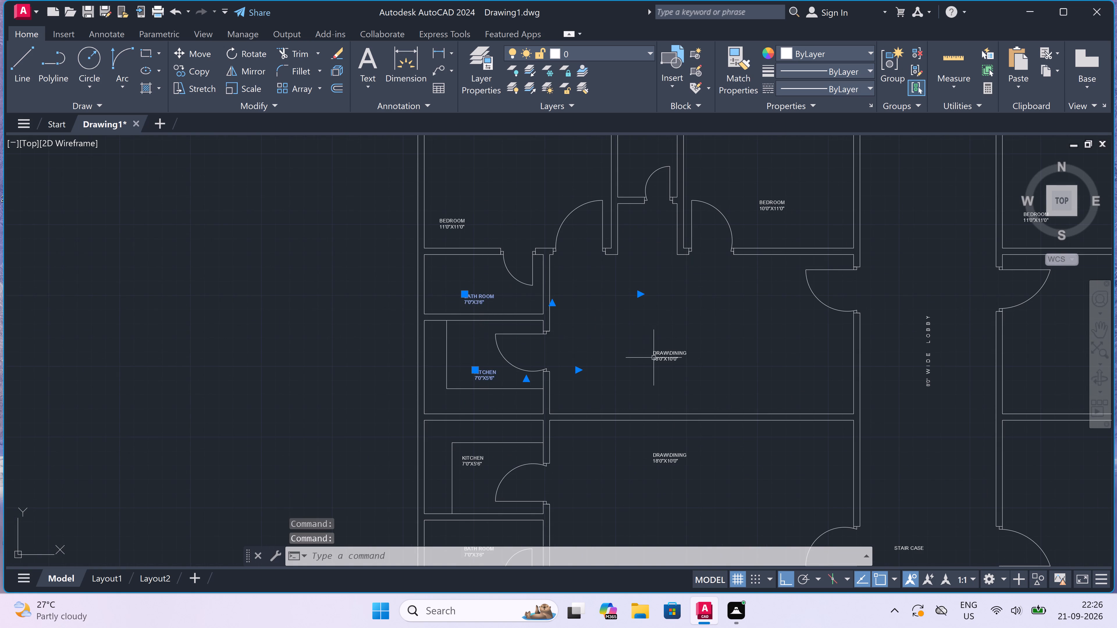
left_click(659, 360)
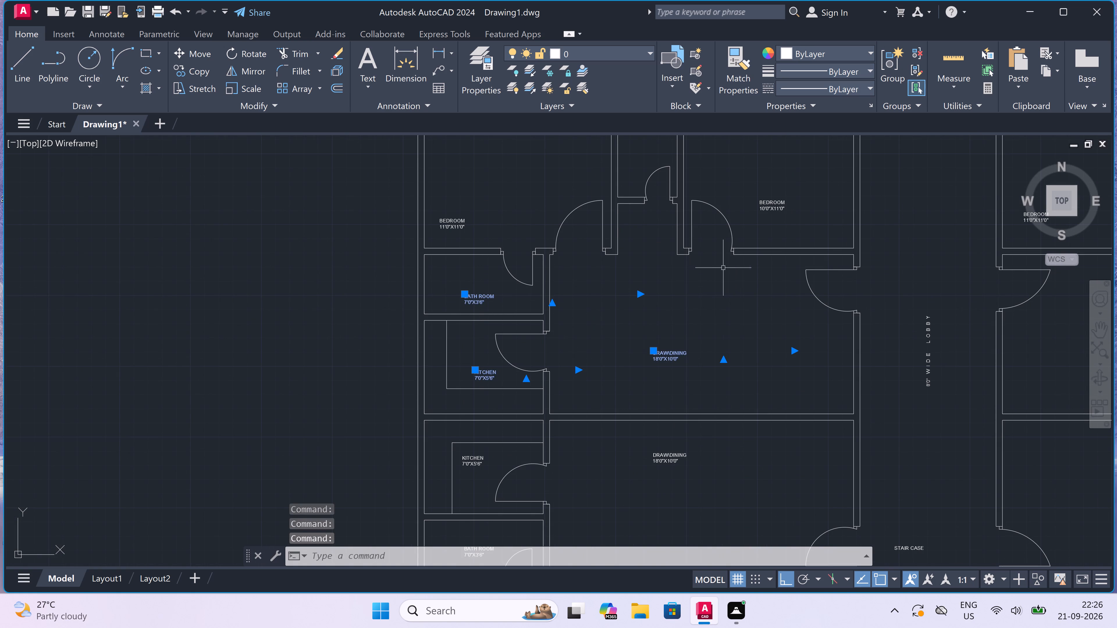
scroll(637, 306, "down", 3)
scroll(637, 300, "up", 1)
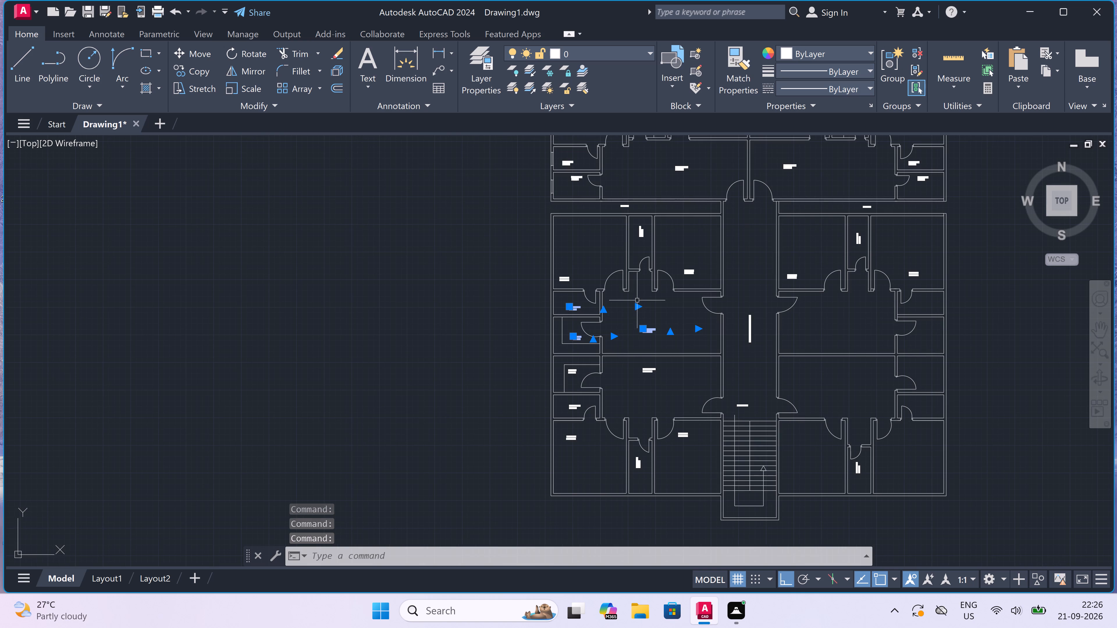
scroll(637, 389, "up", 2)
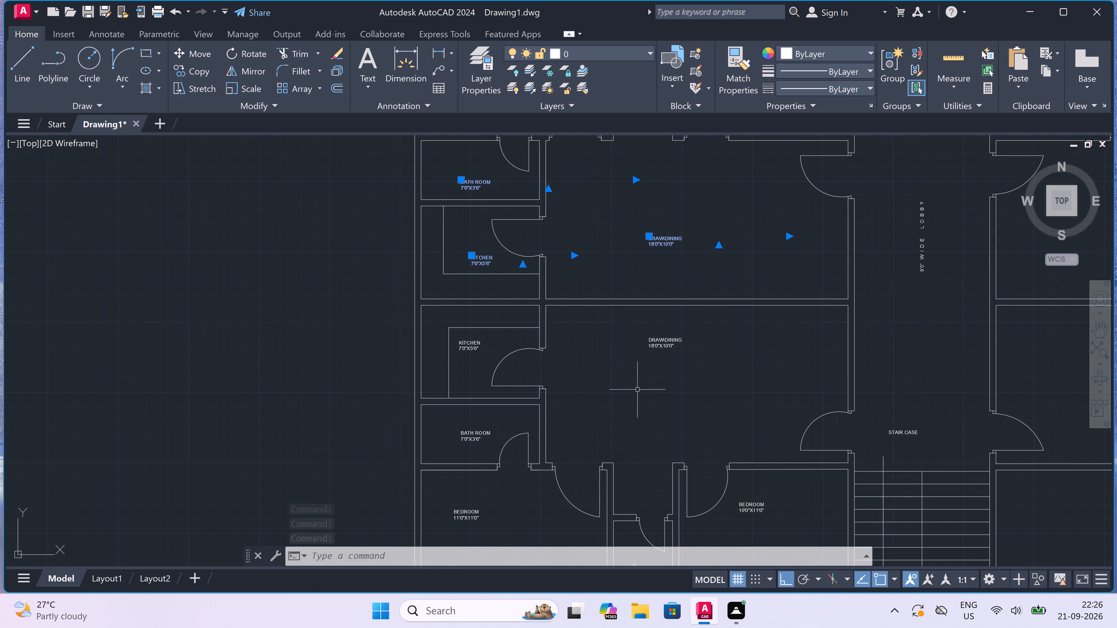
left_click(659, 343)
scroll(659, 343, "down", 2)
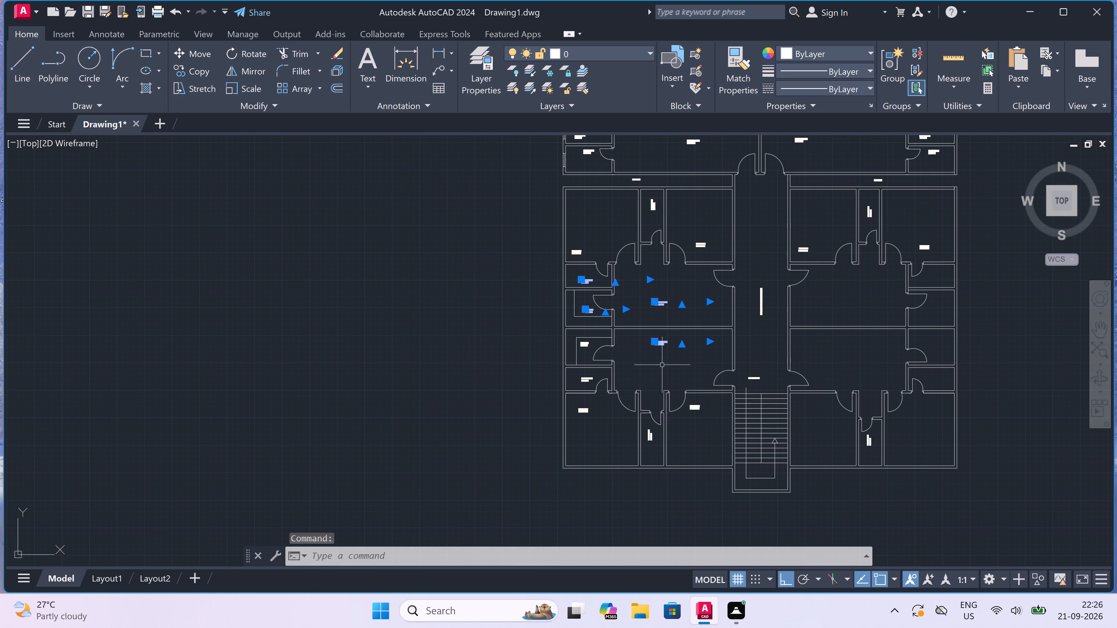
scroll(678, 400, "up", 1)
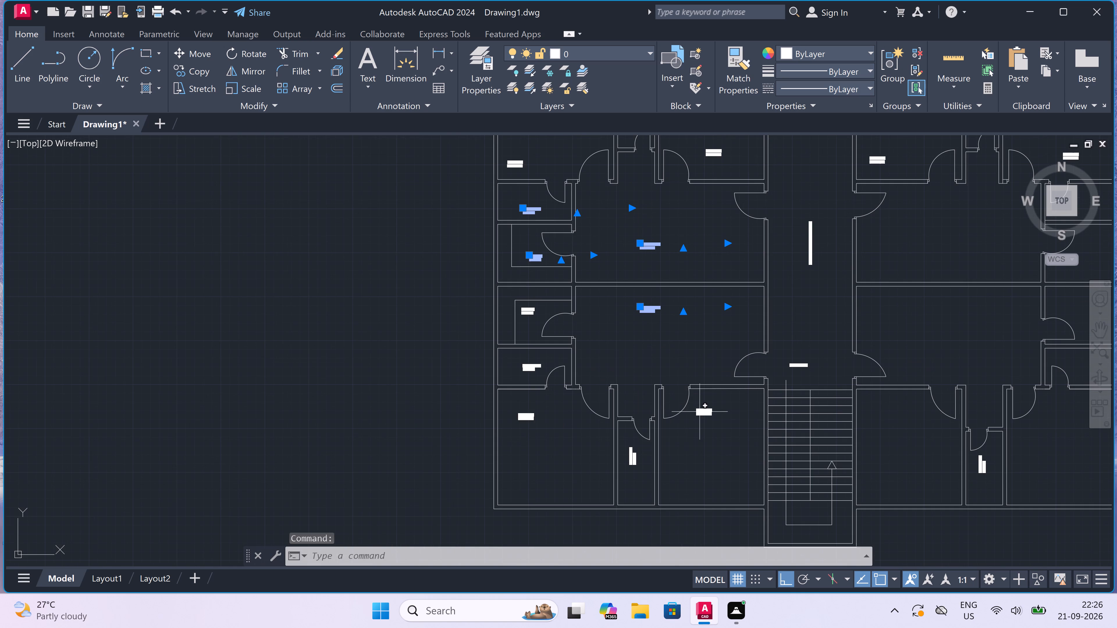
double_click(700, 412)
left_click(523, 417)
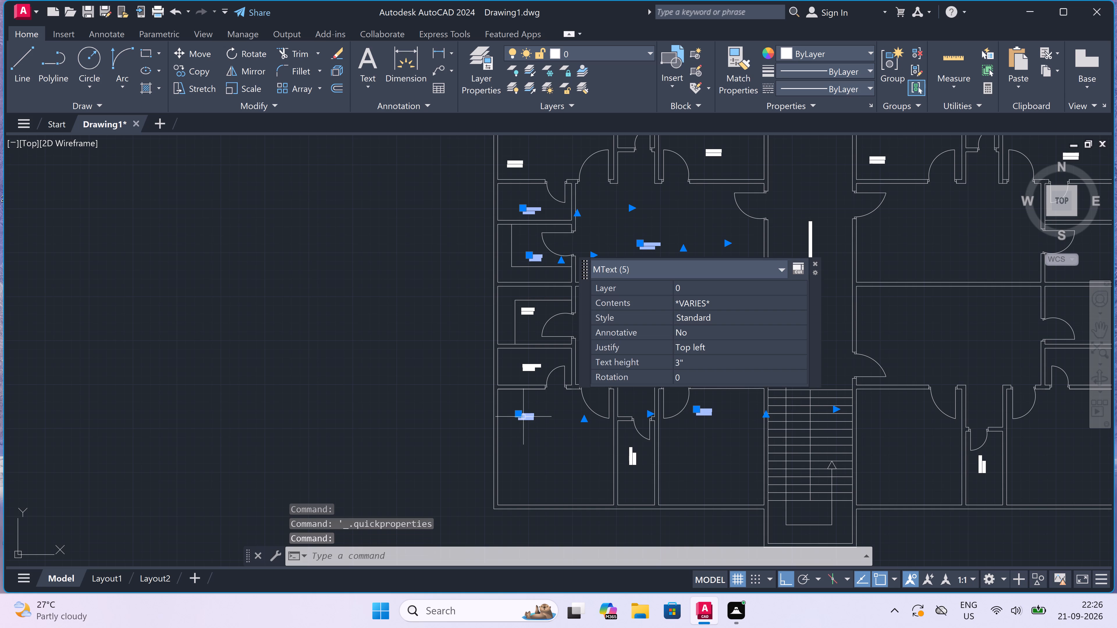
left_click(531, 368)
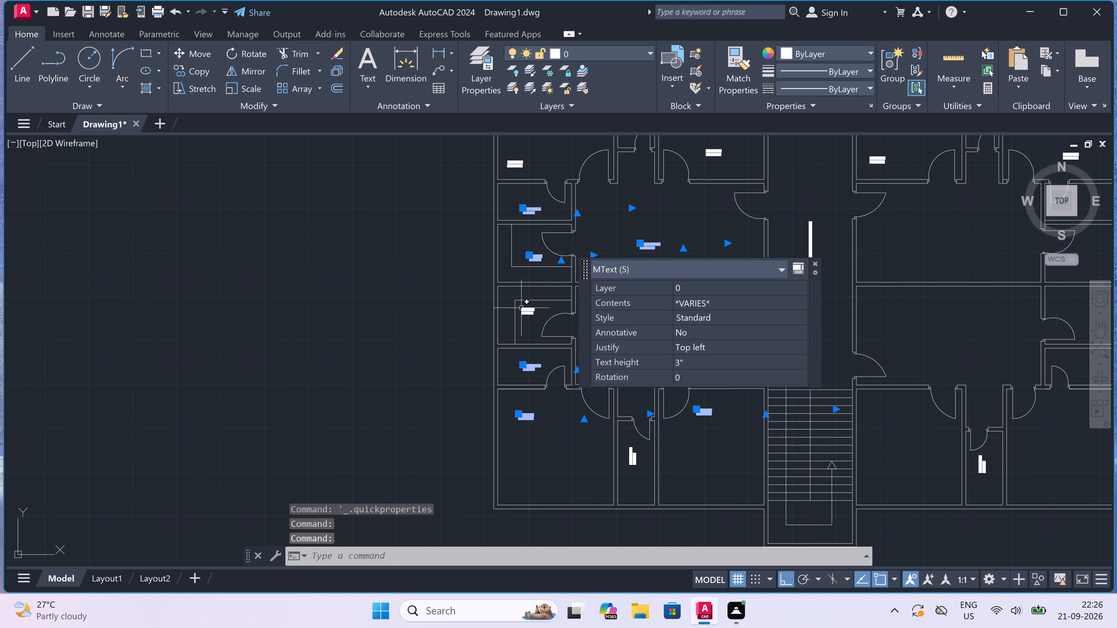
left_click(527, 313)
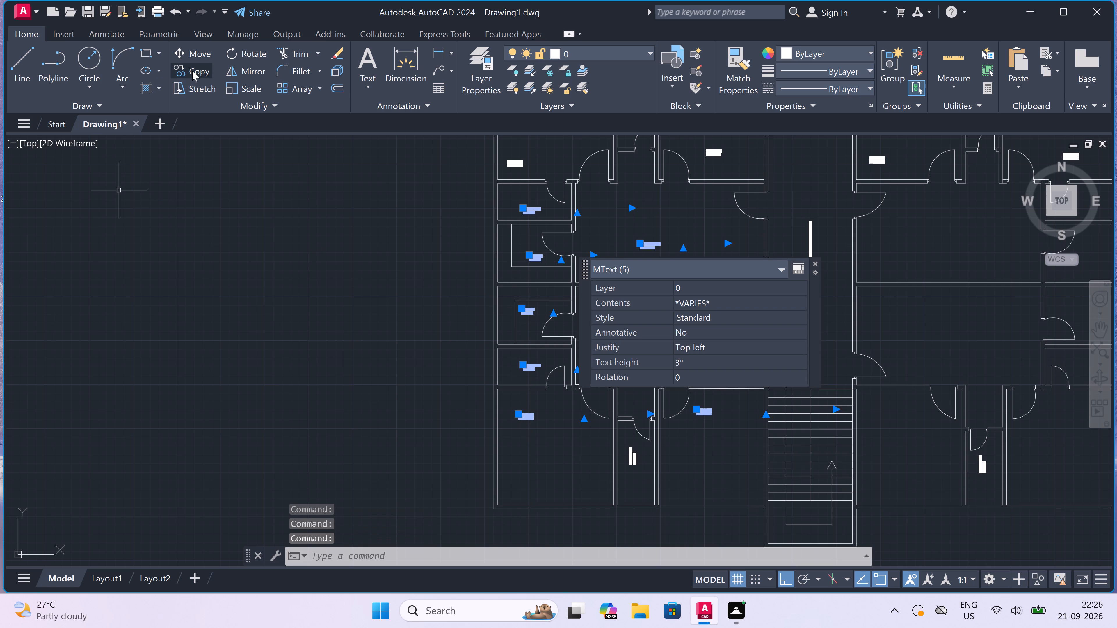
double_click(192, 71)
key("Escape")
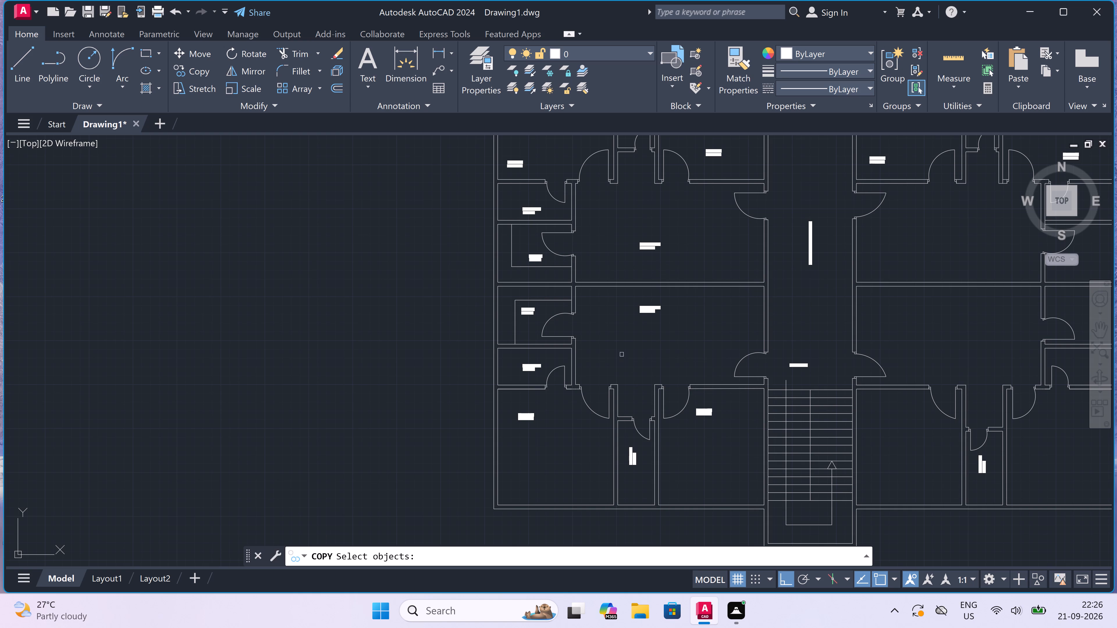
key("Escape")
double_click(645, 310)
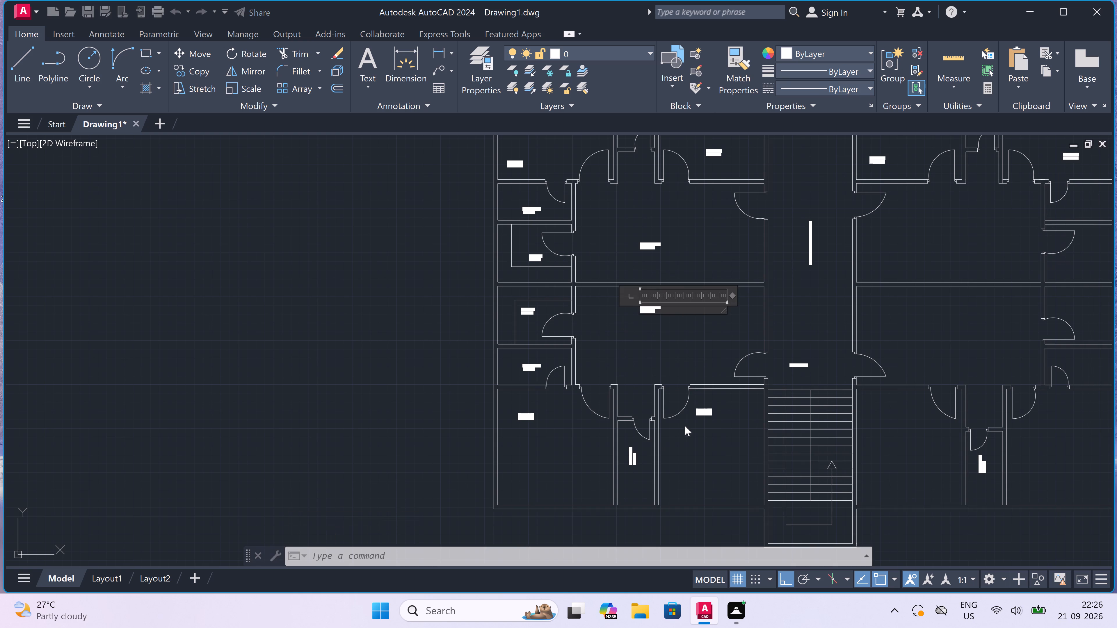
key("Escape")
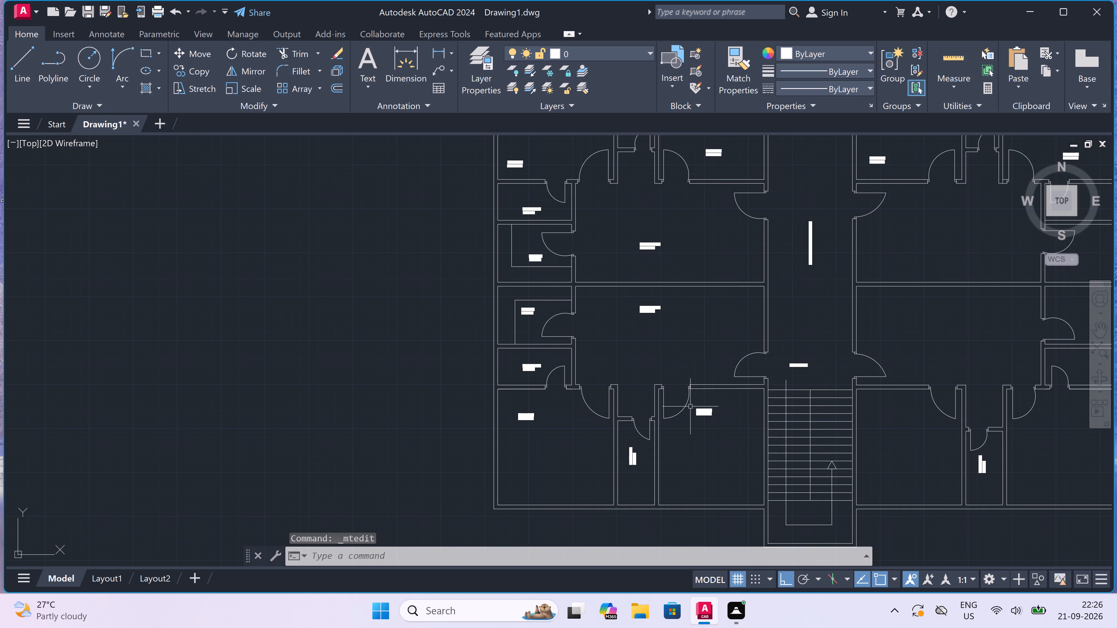
Copy the two bedroom, two bath room, two kitchen and two DRAW\DINING labels of the west flats across to the east side, with ortho off.
left_click(704, 408)
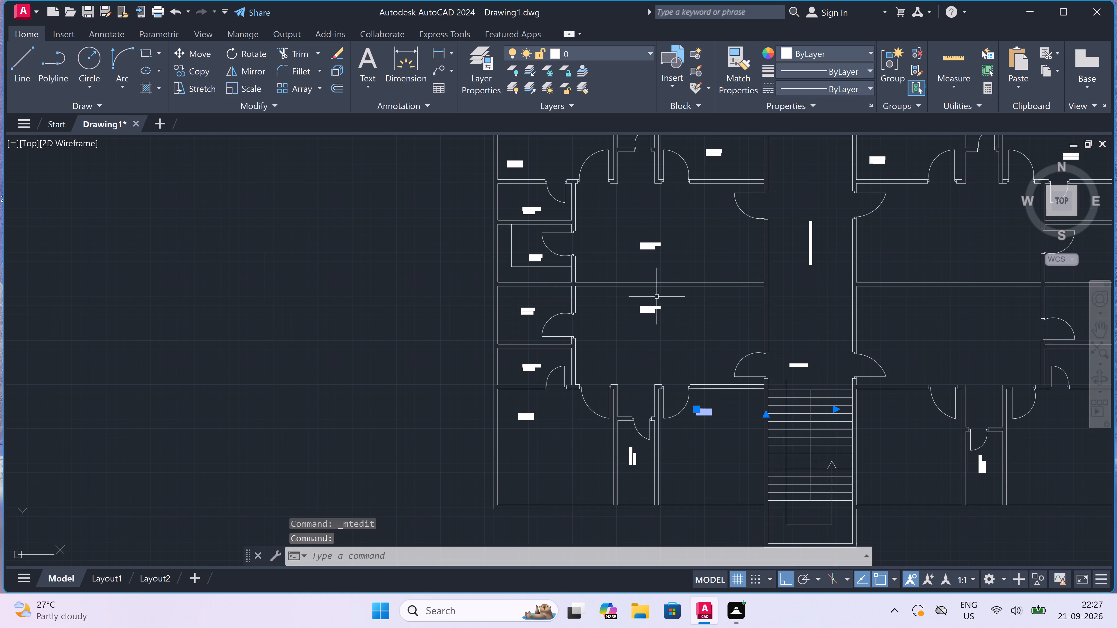
left_click(649, 312)
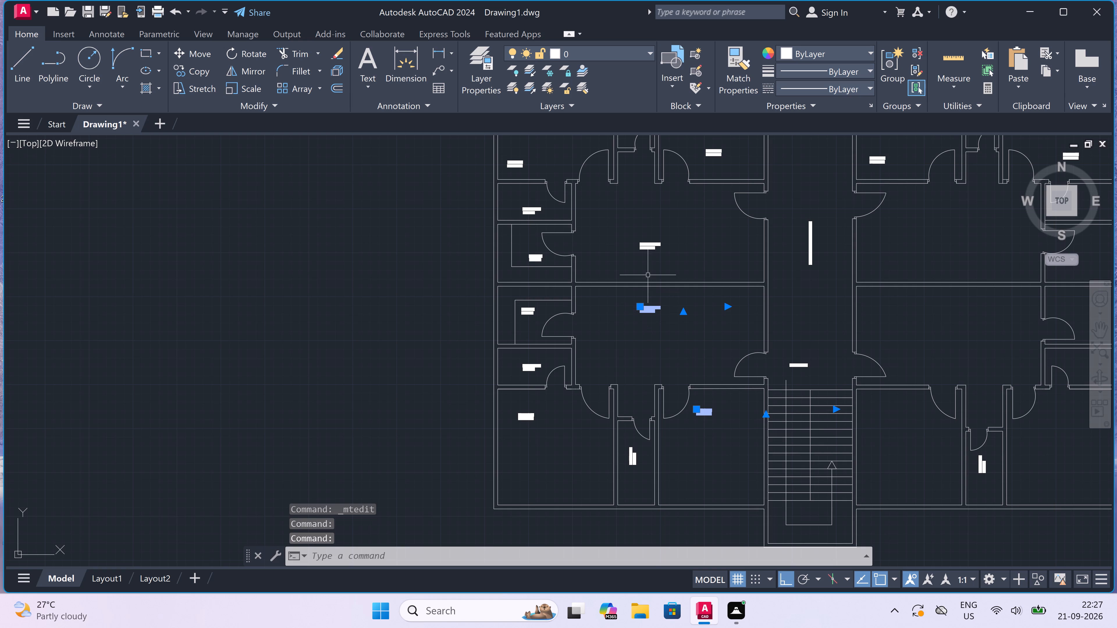
left_click(643, 244)
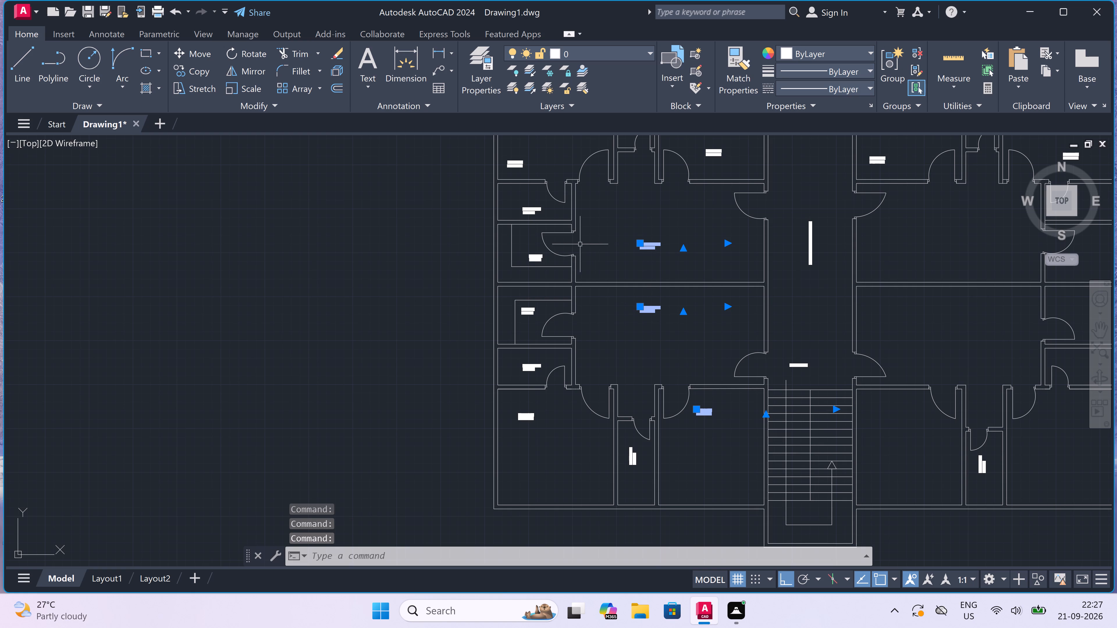
left_click(535, 212)
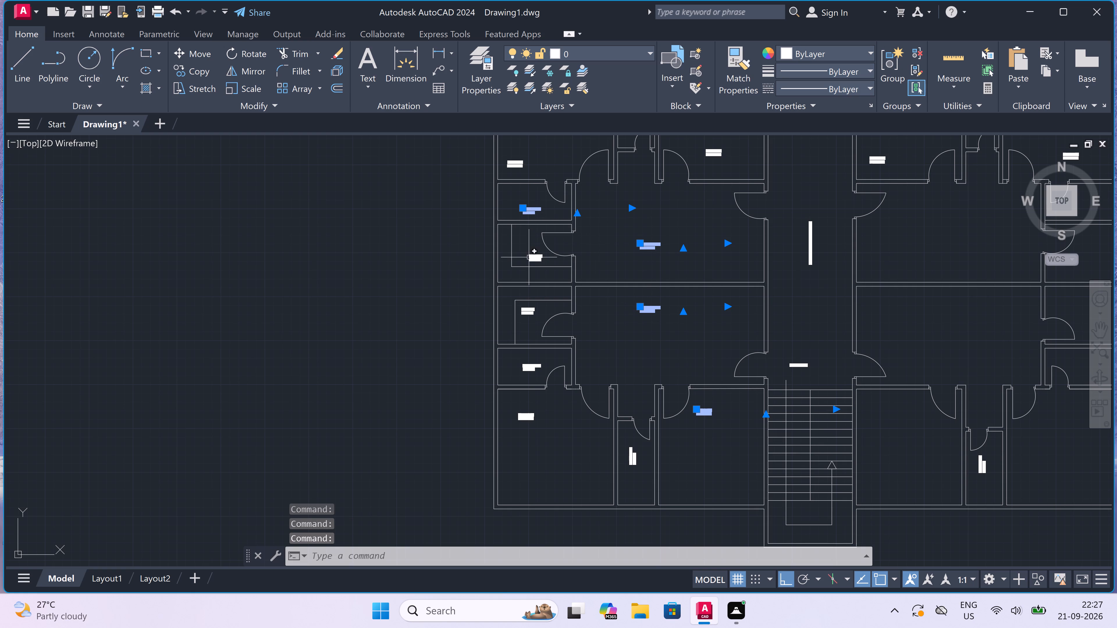
left_click(529, 257)
left_click(529, 311)
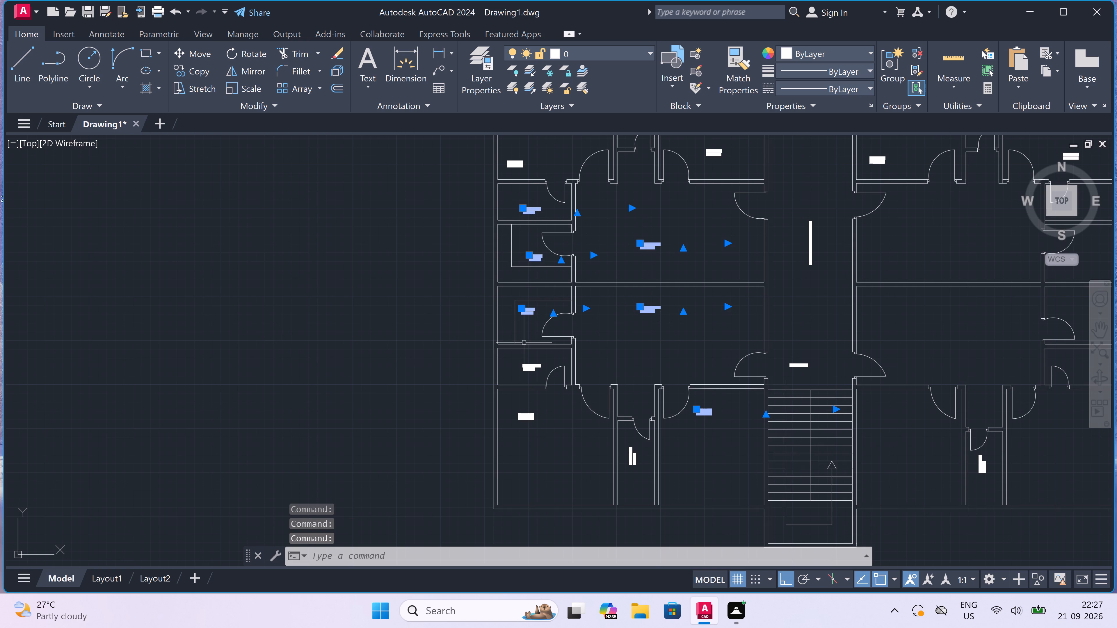
left_click(528, 359)
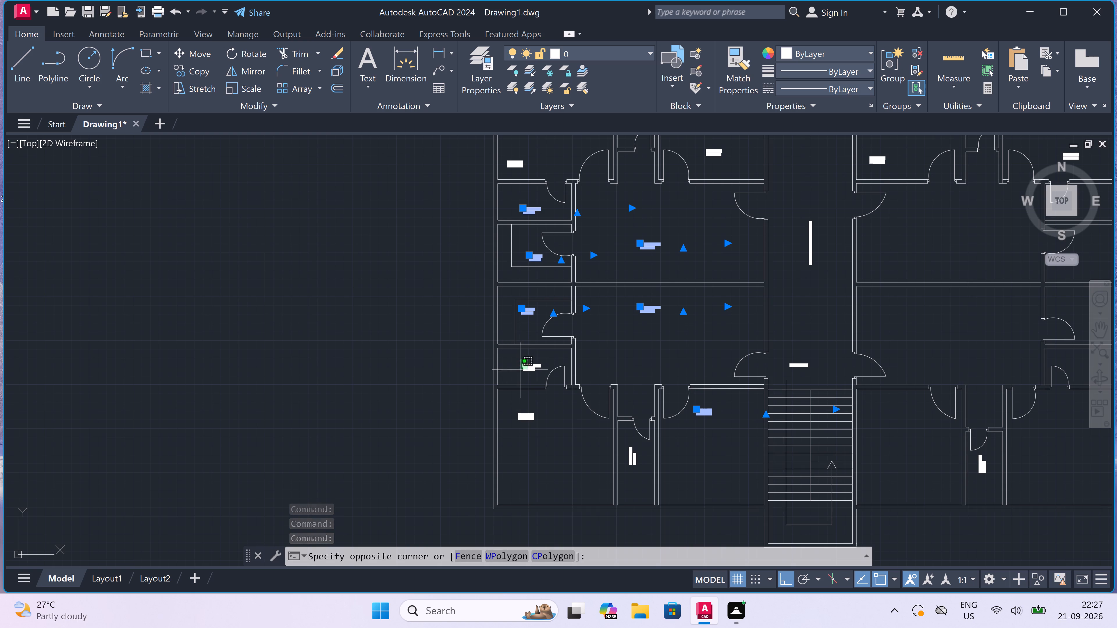
left_click(519, 373)
left_click(523, 417)
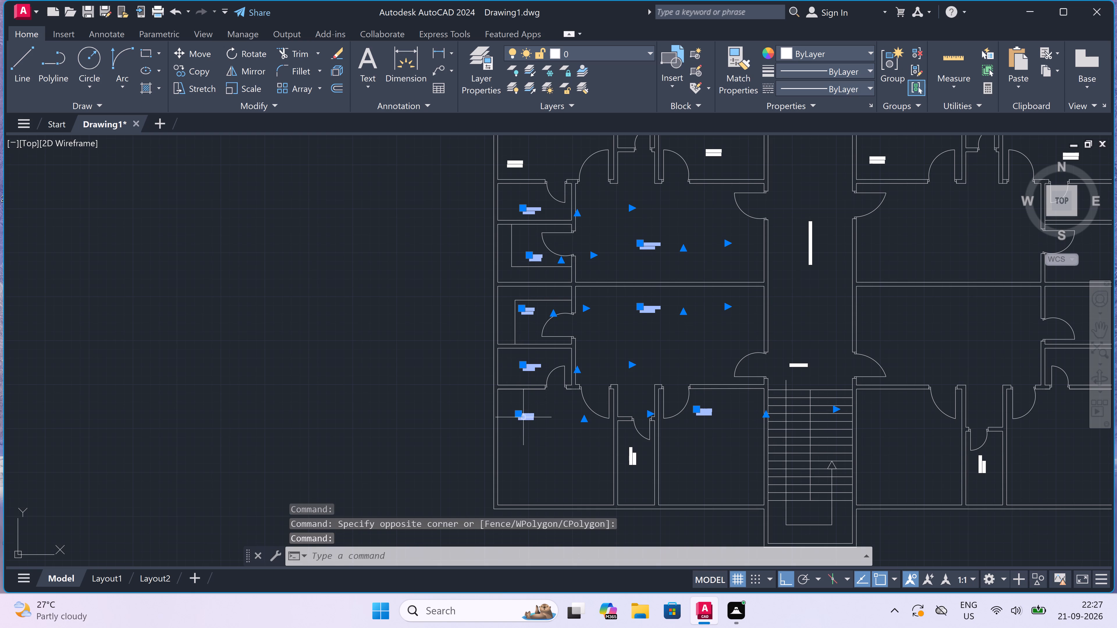
scroll(596, 454, "down", 1)
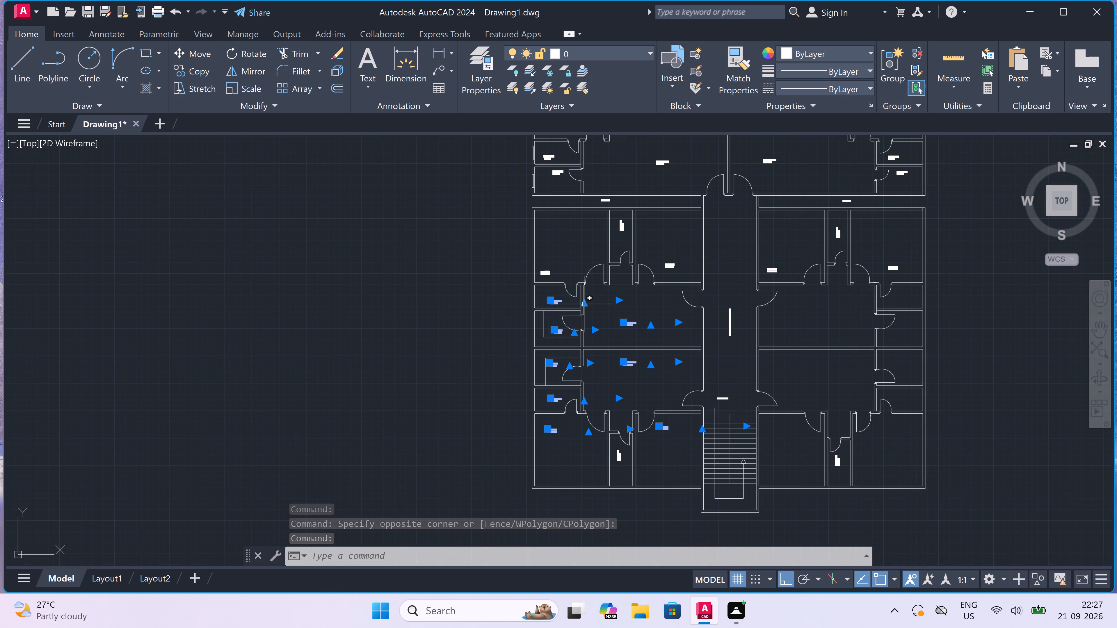
left_click(189, 68)
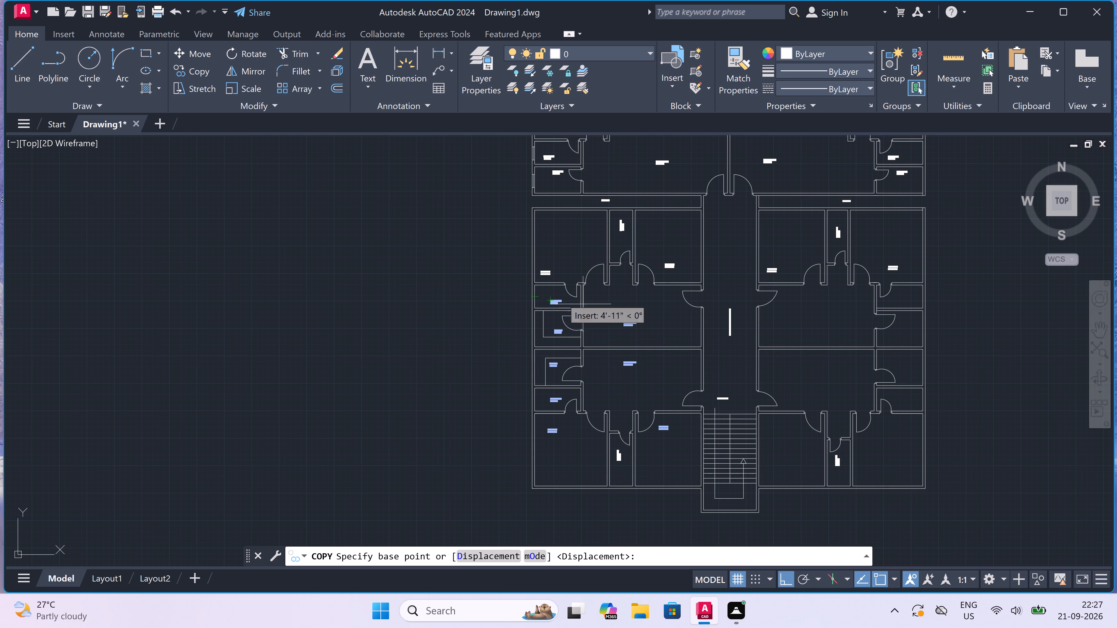
left_click_drag(549, 305, 562, 305)
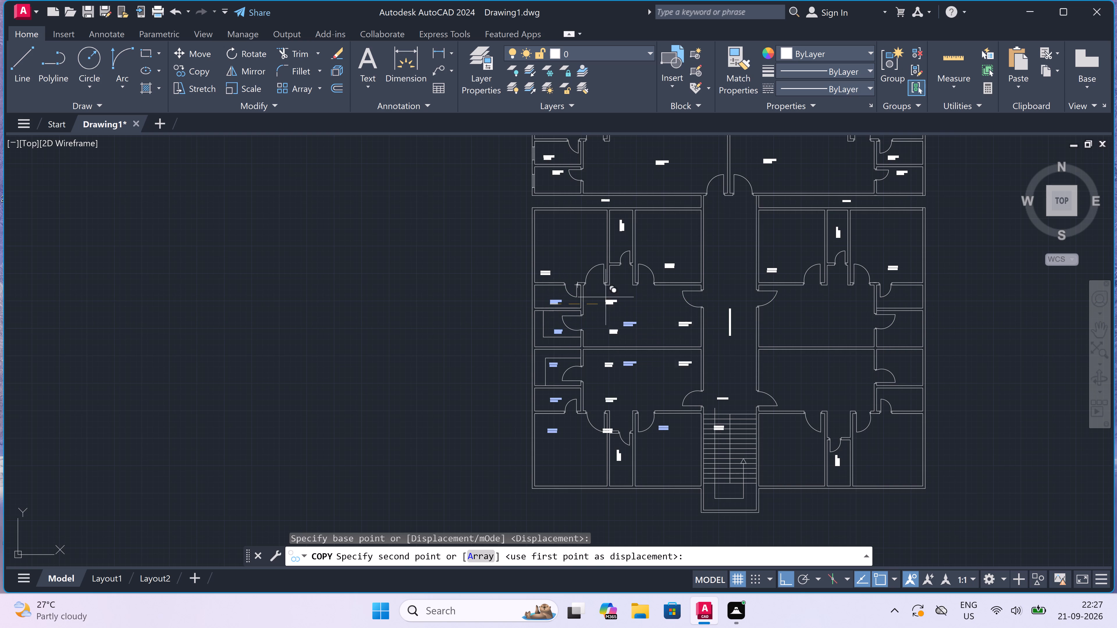
scroll(693, 295, "down", 2)
scroll(767, 296, "up", 2)
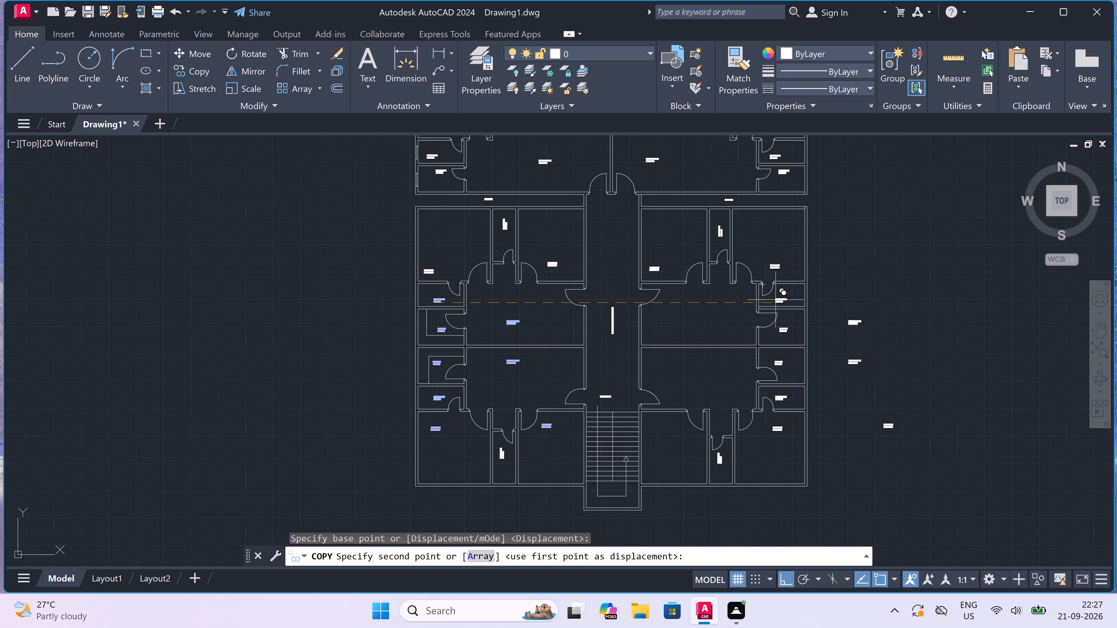
scroll(783, 300, "up", 2)
scroll(789, 288, "down", 1)
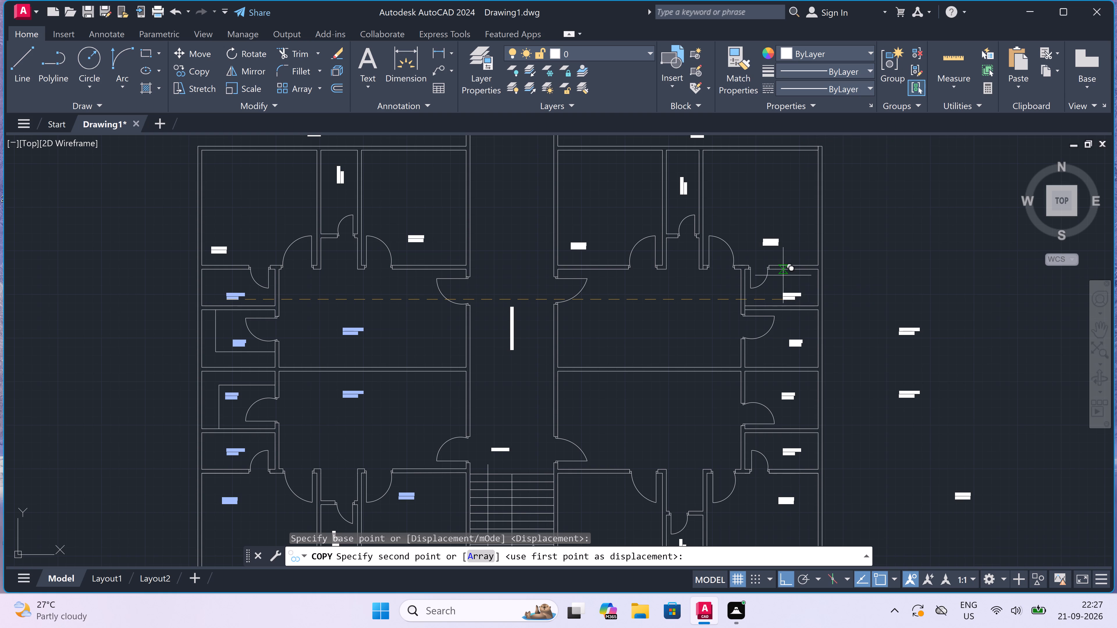
key("F8")
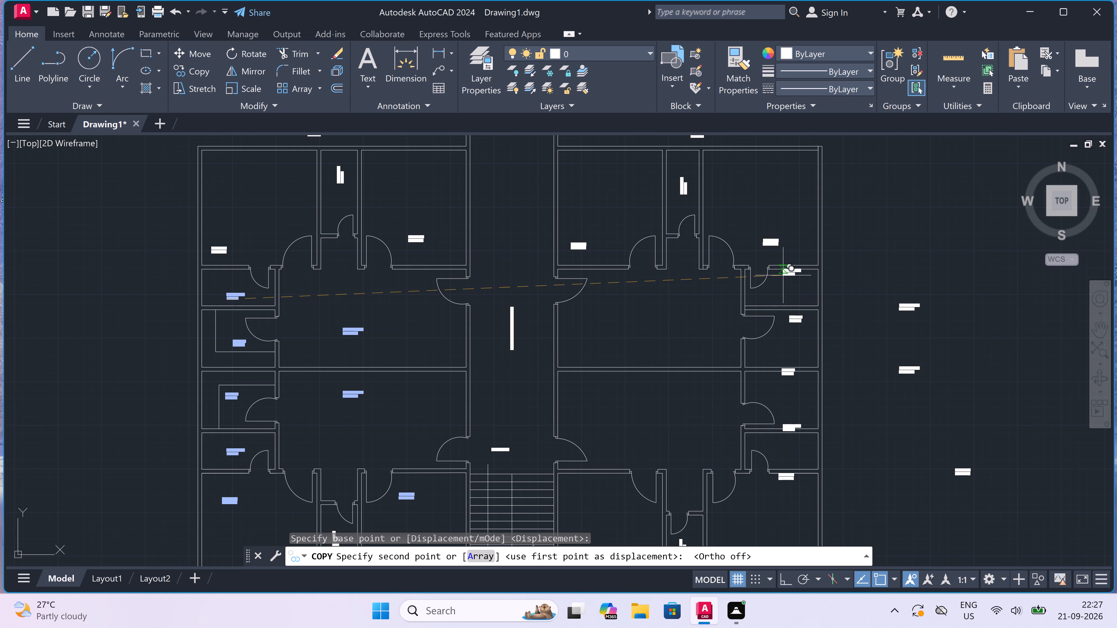
left_click(777, 292)
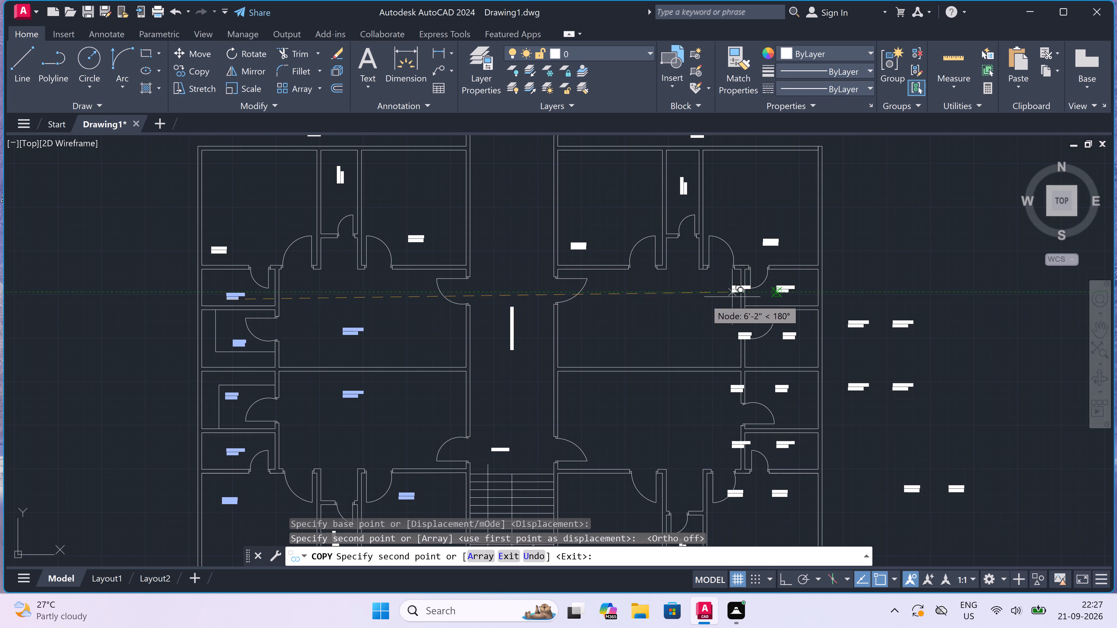
key("Escape")
Copy the two DRAW\DINING 18'0"X10'0" labels lying outside the east wall into the two east halls beside the kitchens.
scroll(543, 308, "down", 2)
scroll(633, 339, "up", 1)
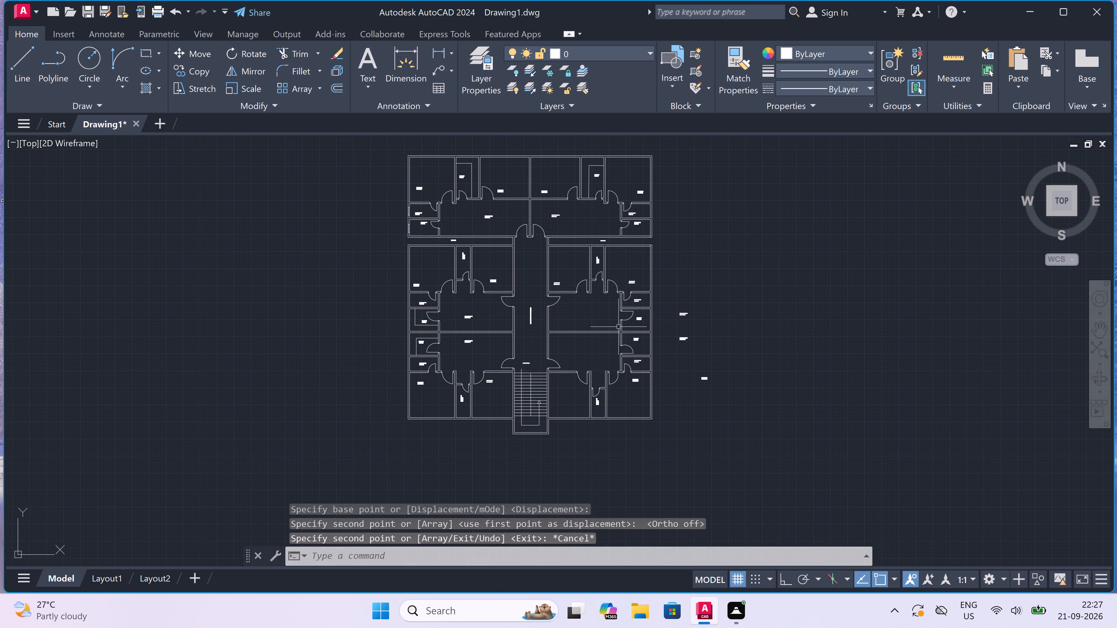
scroll(633, 339, "up", 1)
scroll(717, 299, "up", 1)
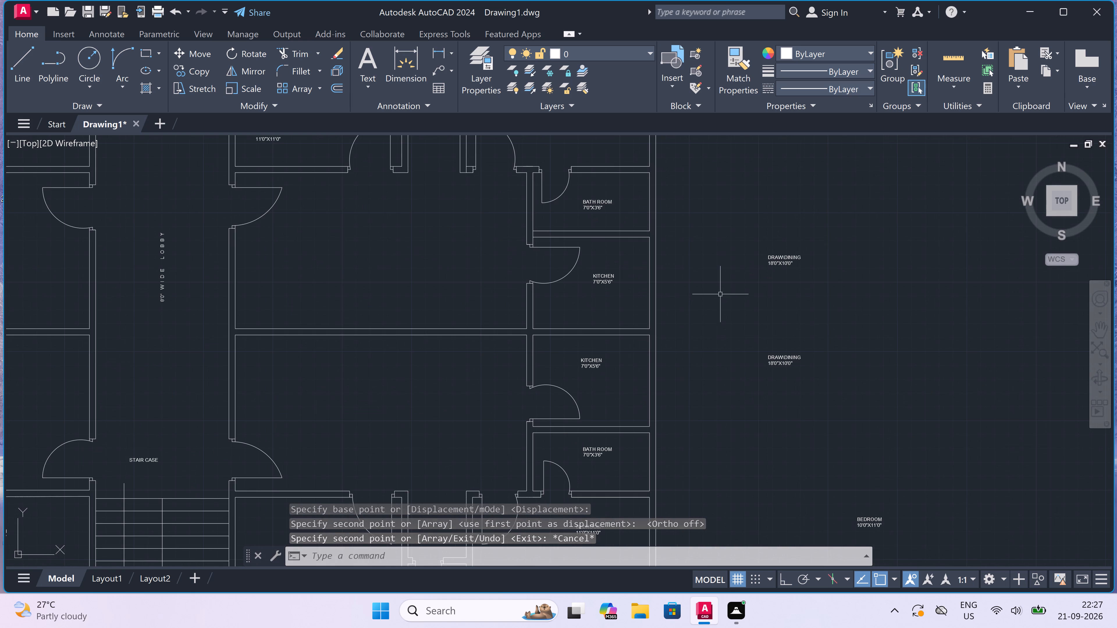
left_click_drag(820, 240, 819, 241)
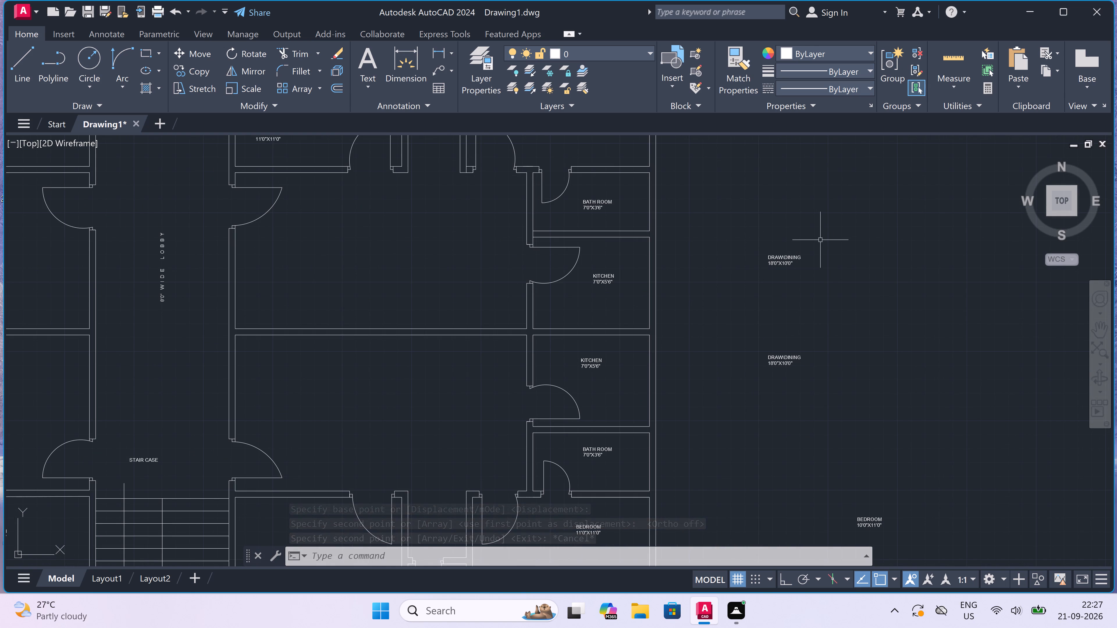
left_click_drag(819, 241, 807, 270)
left_click(755, 378)
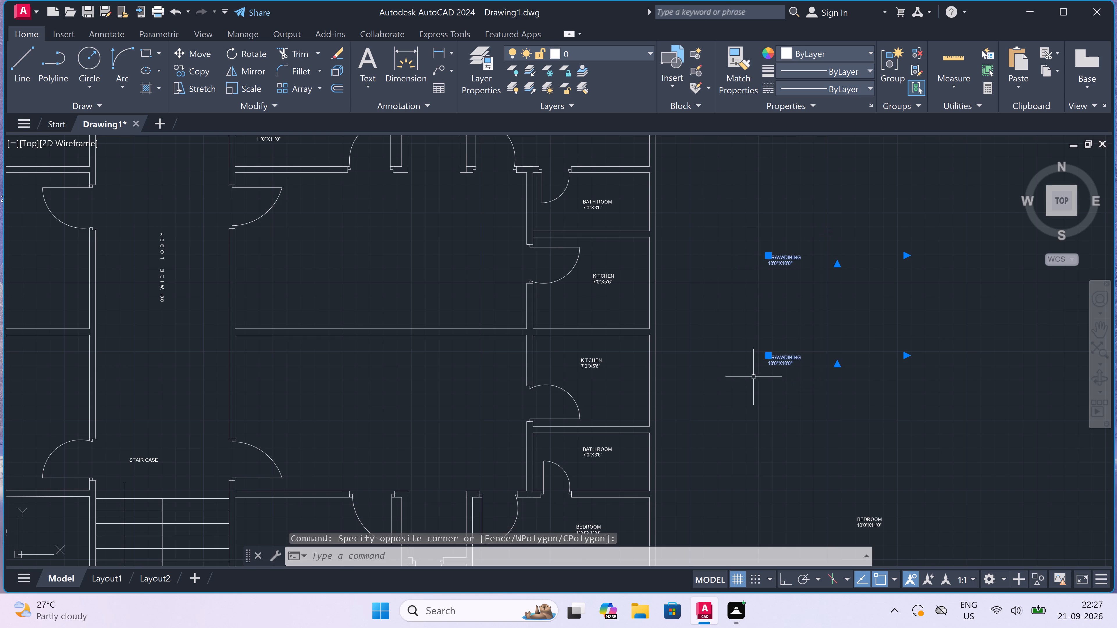
left_click(195, 66)
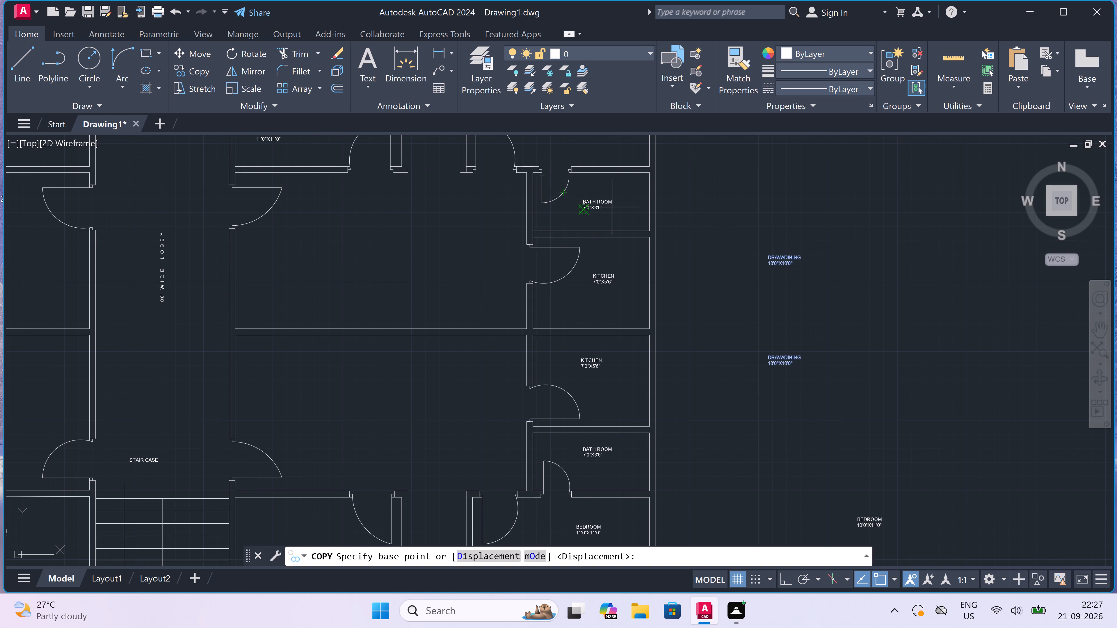
left_click(773, 258)
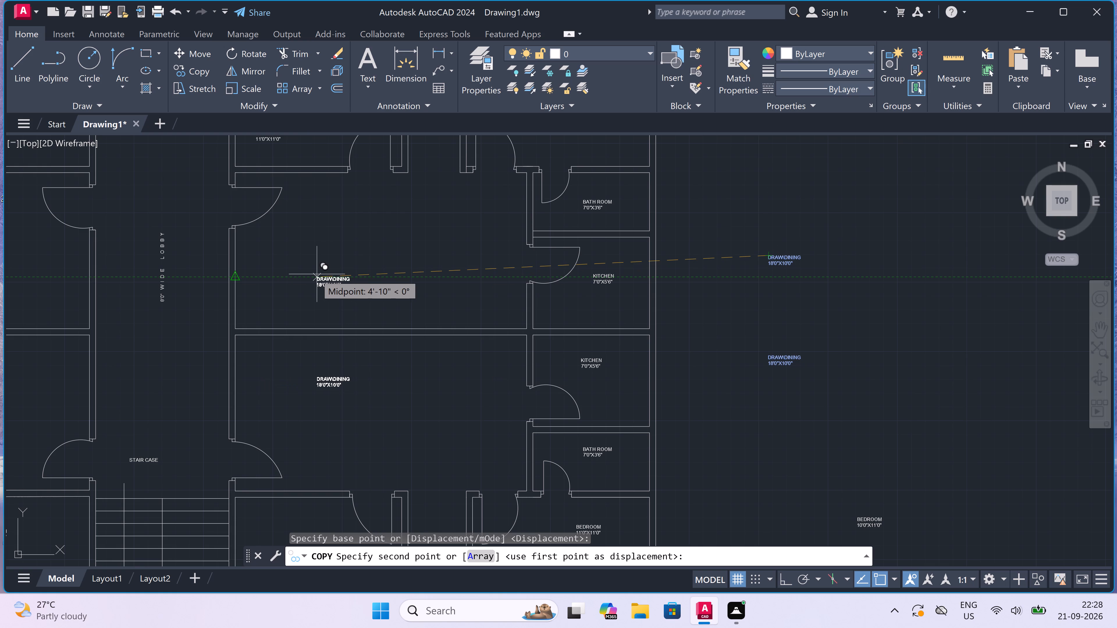
left_click(326, 275)
key("Escape")
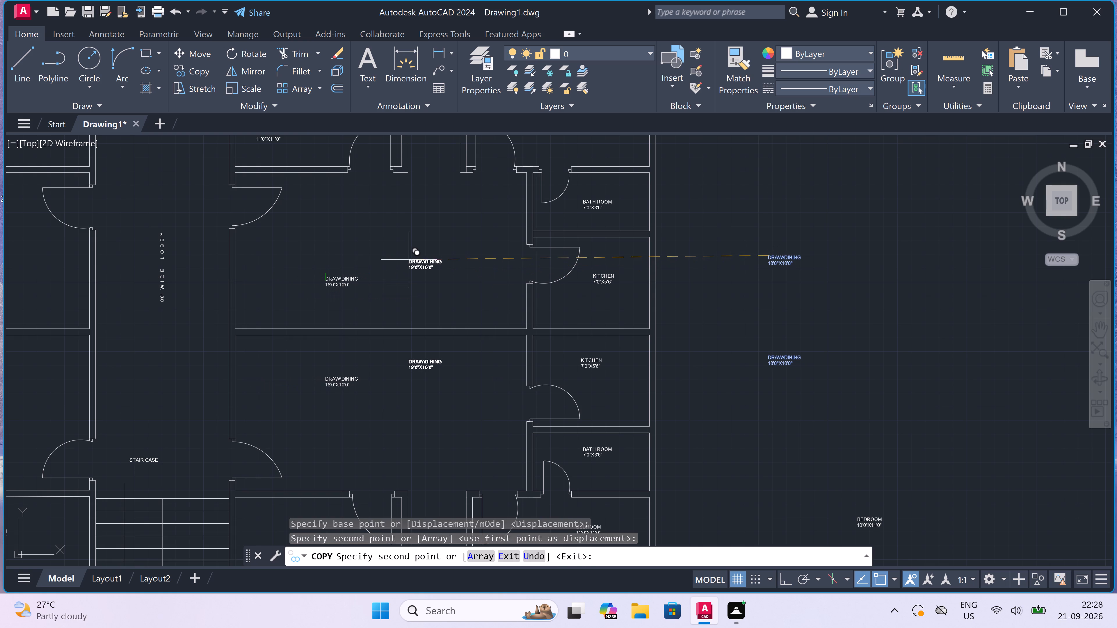
Copy the BEDROOM 10'0"X11'0" label lying outside the east wall into the room just east of the staircase.
scroll(432, 253, "down", 2)
scroll(568, 396, "up", 1)
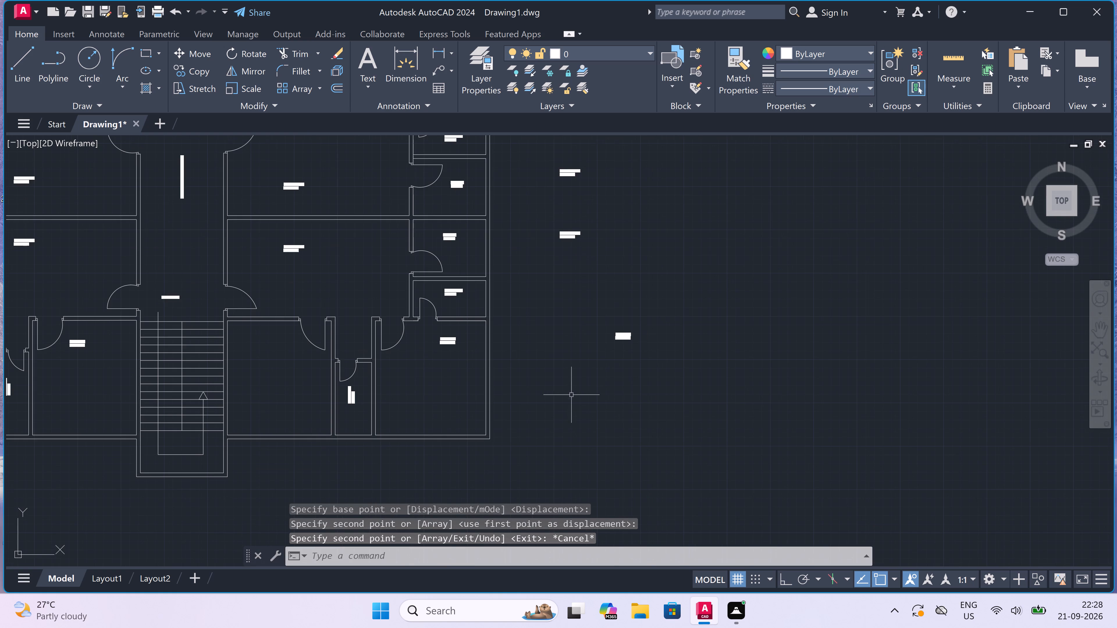
left_click_drag(629, 311, 627, 336)
double_click(615, 371)
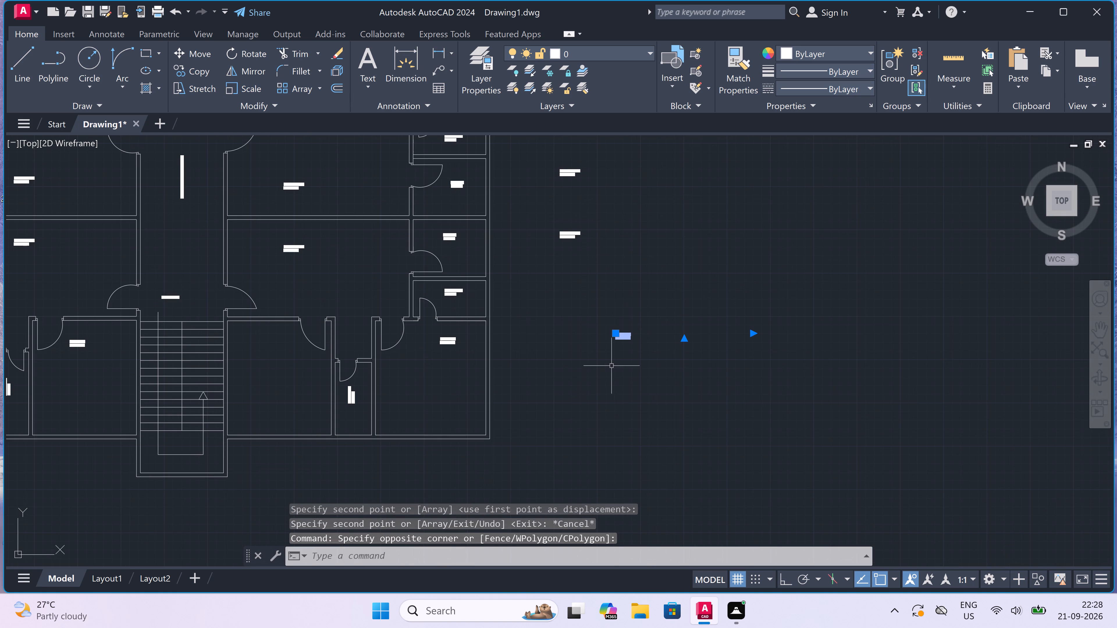
left_click_drag(186, 67, 189, 71)
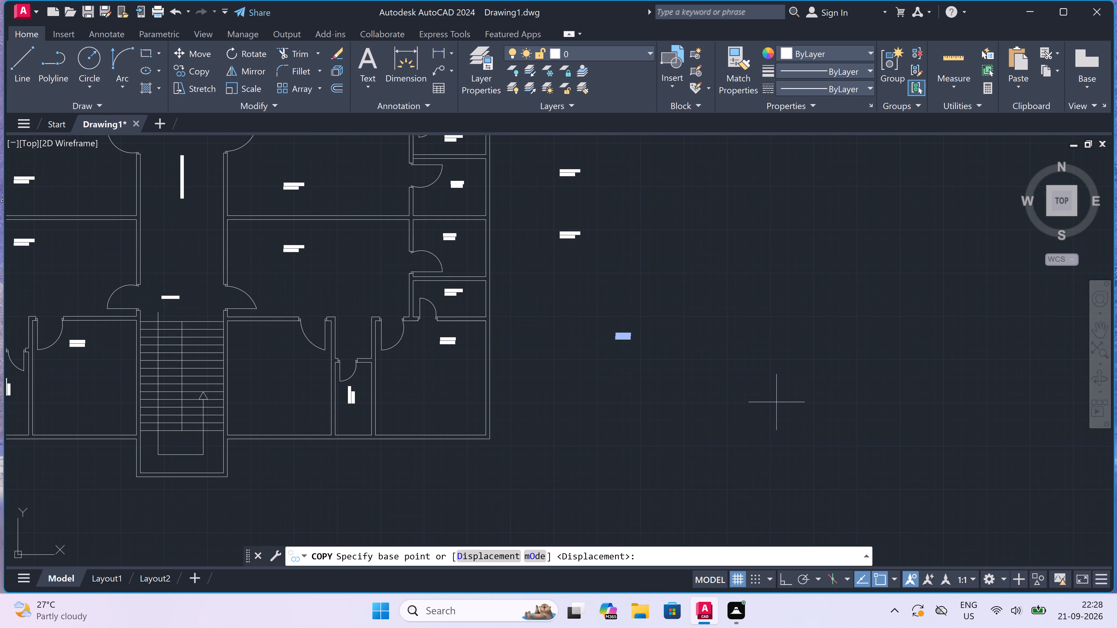
left_click(622, 334)
scroll(540, 356, "down", 2)
scroll(415, 364, "up", 2)
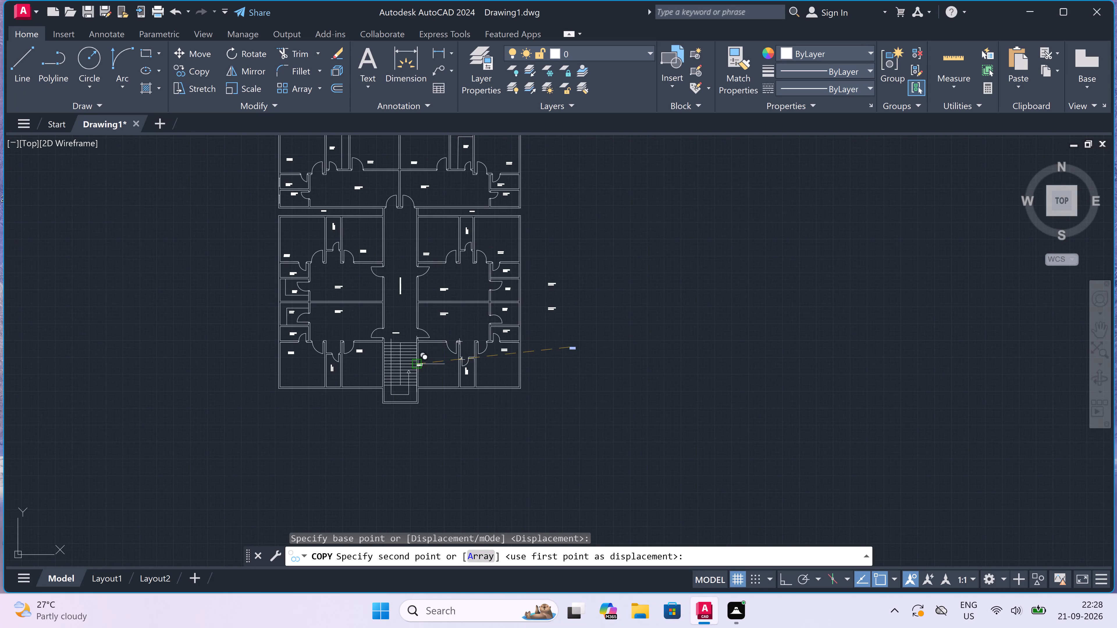
scroll(415, 363, "up", 1)
scroll(442, 318, "up", 1)
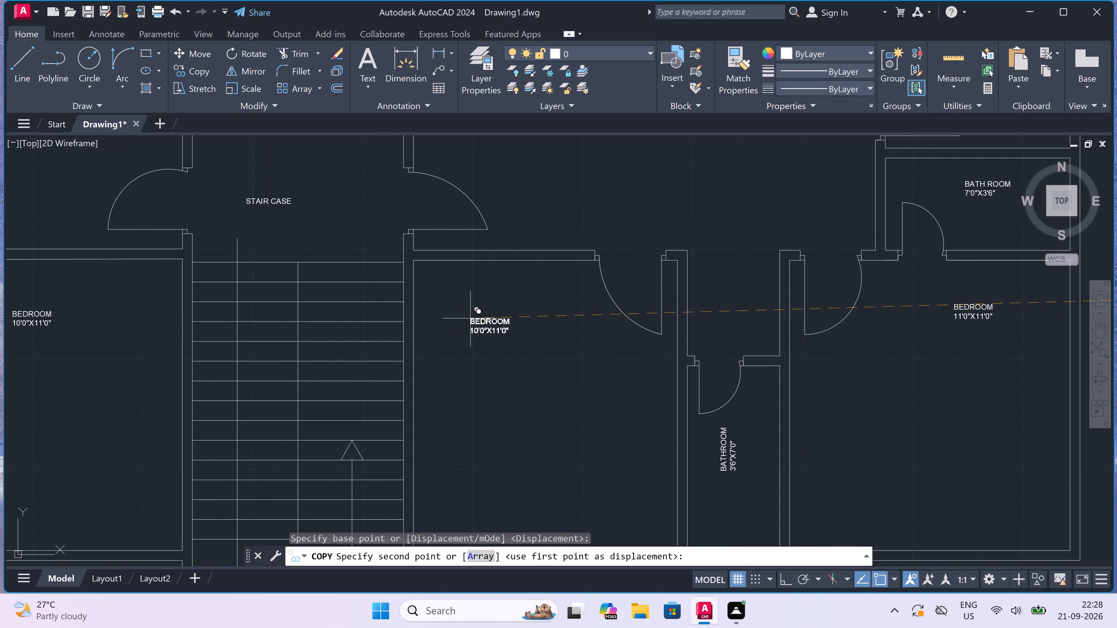
left_click(470, 309)
key("Escape")
Delete the two DRAW\DINING labels and the BEDROOM label left outside the building's east wall.
scroll(474, 389, "down", 5)
scroll(562, 326, "up", 1)
left_click_drag(593, 317, 591, 328)
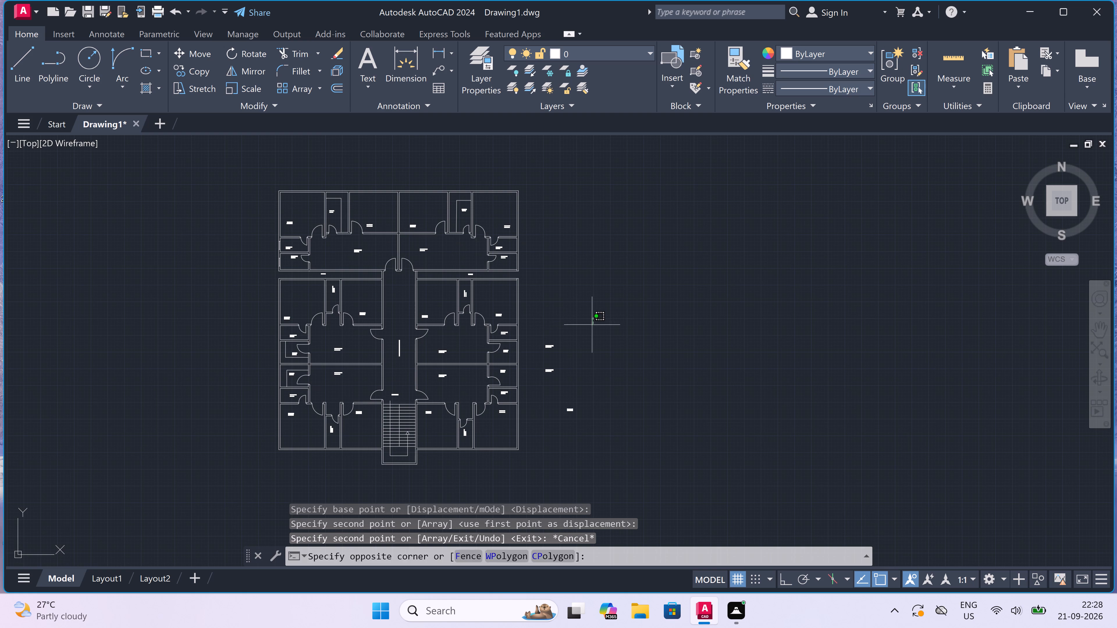
left_click_drag(591, 328, 590, 345)
left_click_drag(595, 297, 566, 357)
left_click_drag(552, 383, 543, 421)
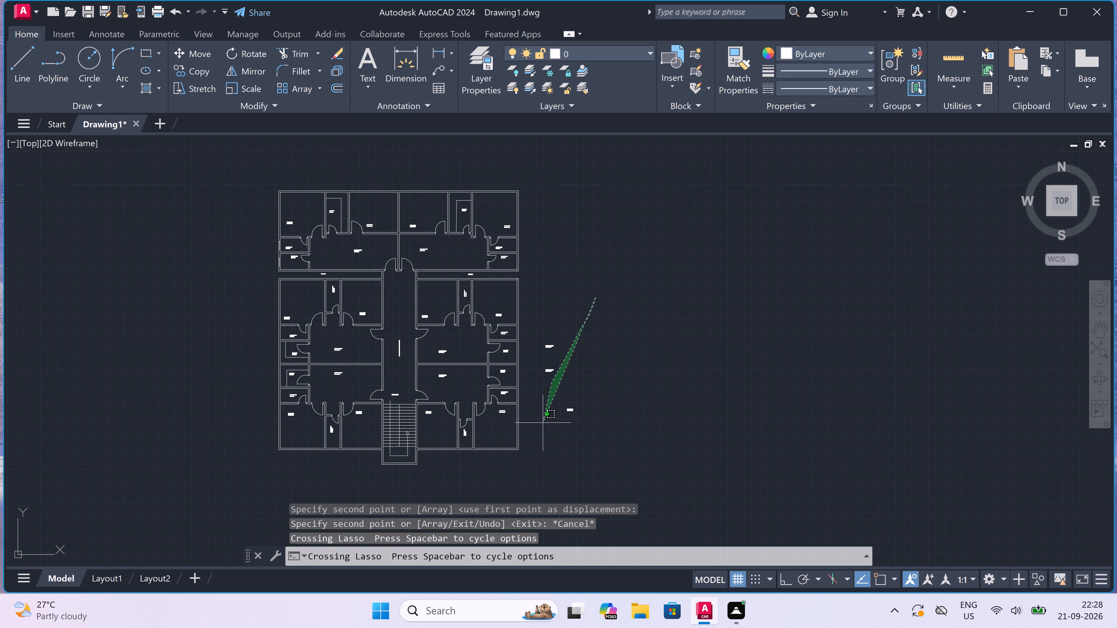
left_click(542, 427)
left_click_drag(585, 290, 557, 338)
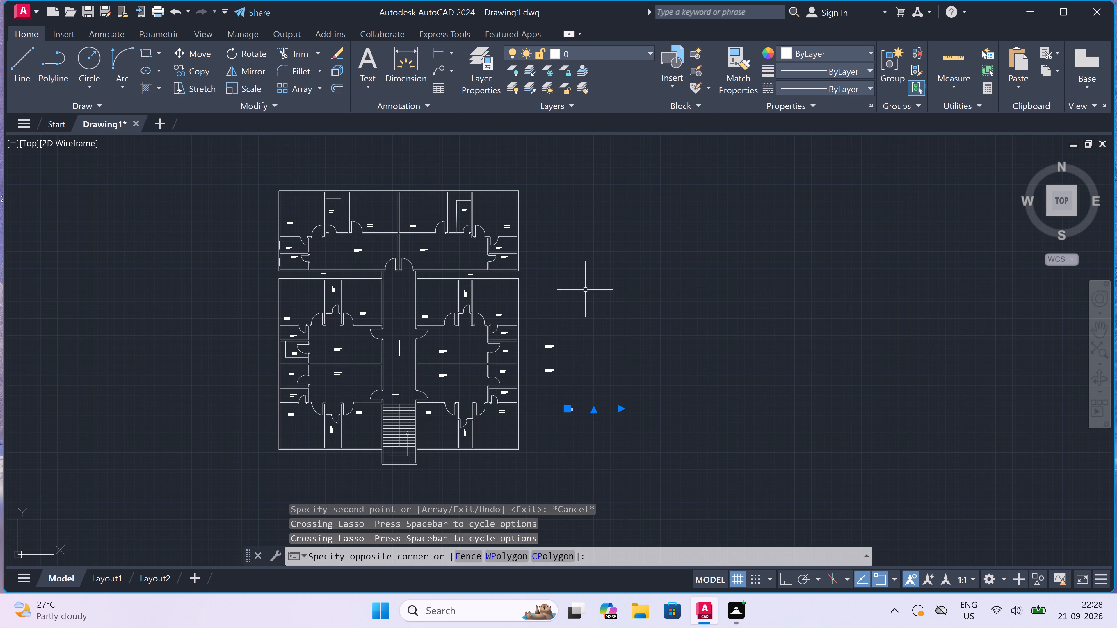
left_click_drag(557, 338, 539, 418)
left_click(539, 418)
left_click(553, 327)
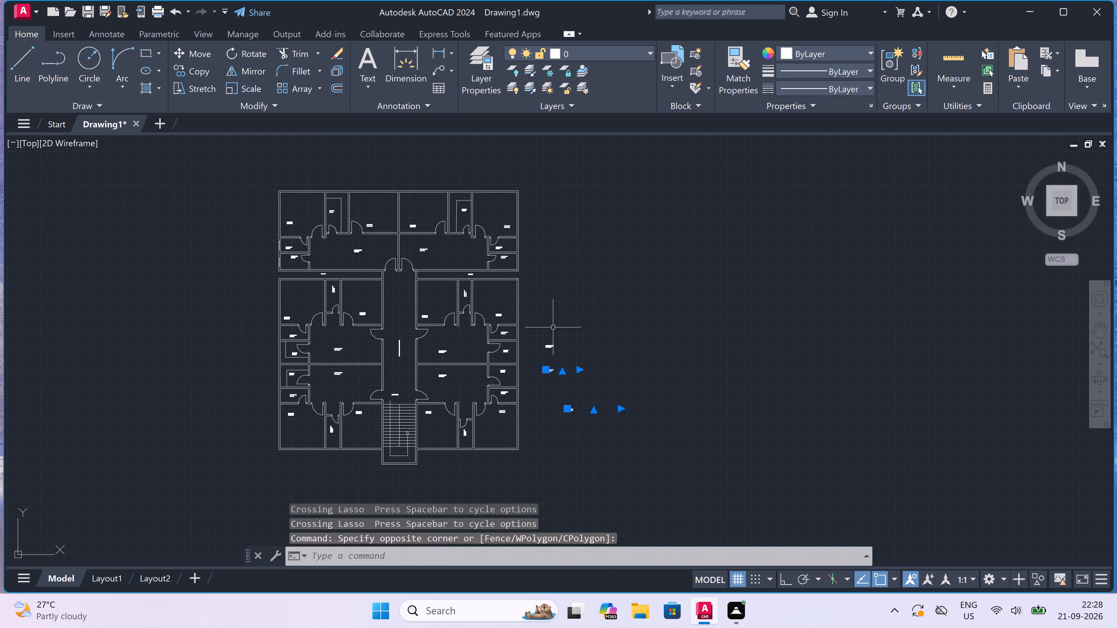
left_click_drag(554, 327, 553, 333)
left_click(542, 386)
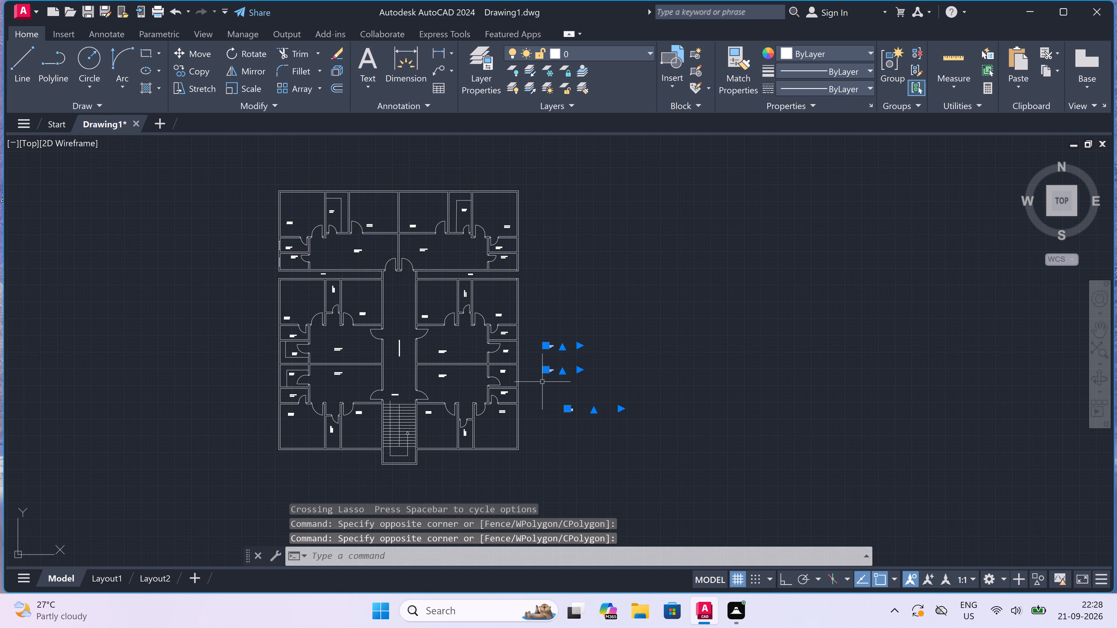
key("Delete")
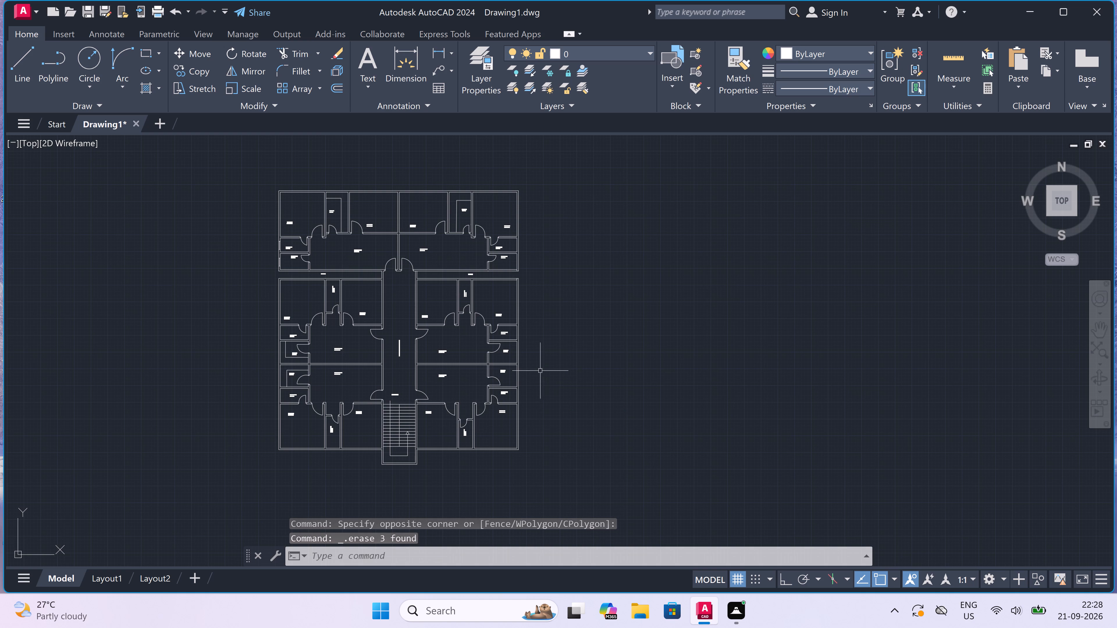
Select all the MText room labels similar to the BEDROOM 10'0"X11'0" label and set their text height to 6".
scroll(378, 299, "up", 2)
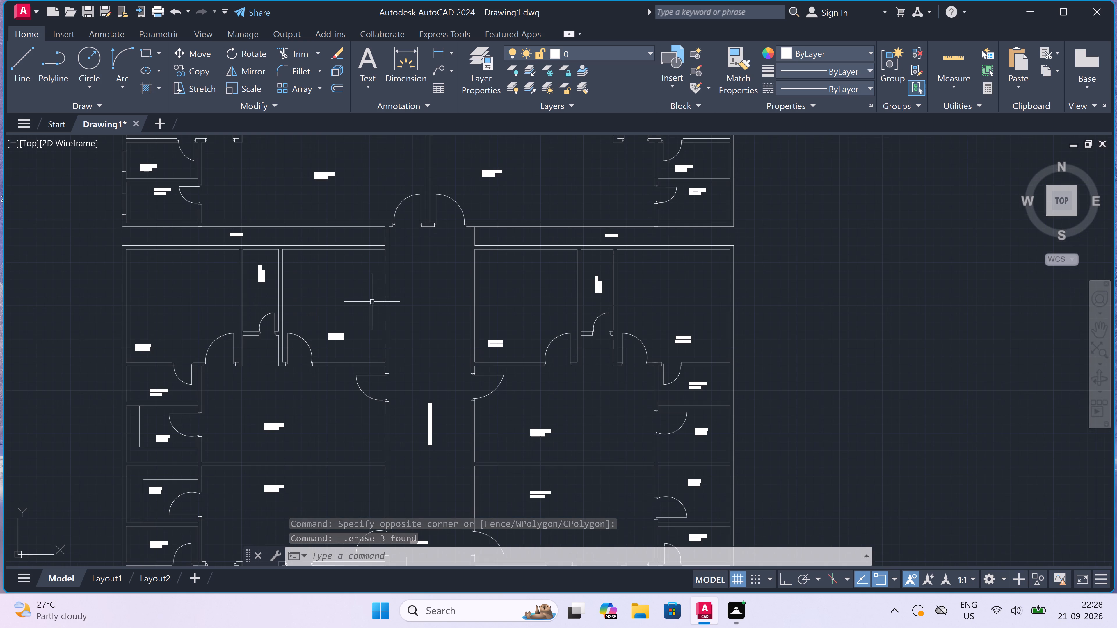
left_click(339, 339)
right_click(328, 285)
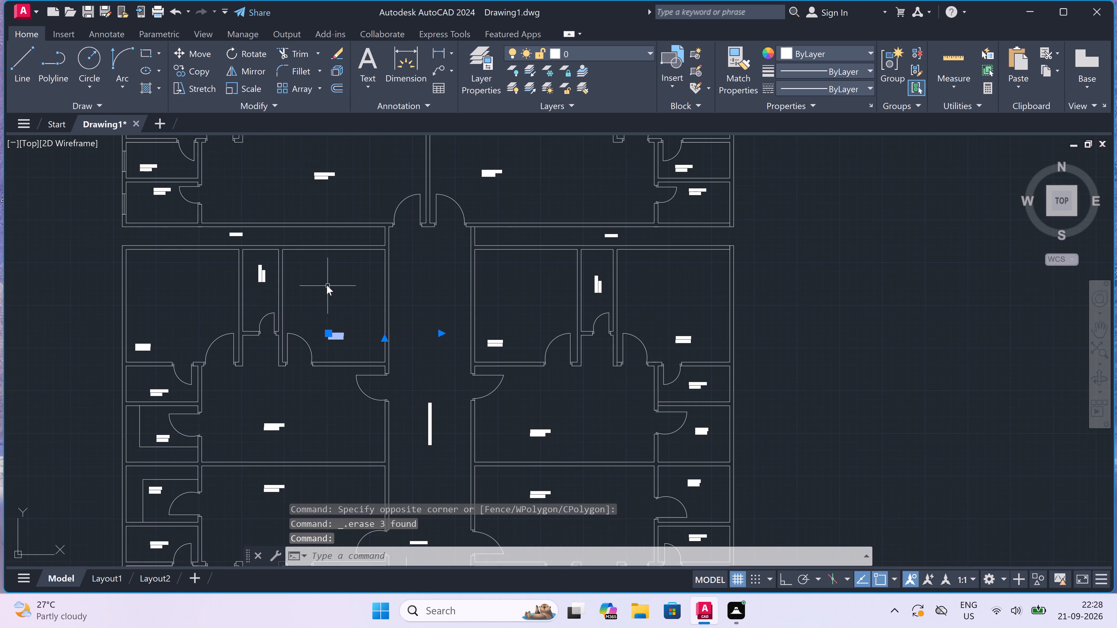
left_click(417, 563)
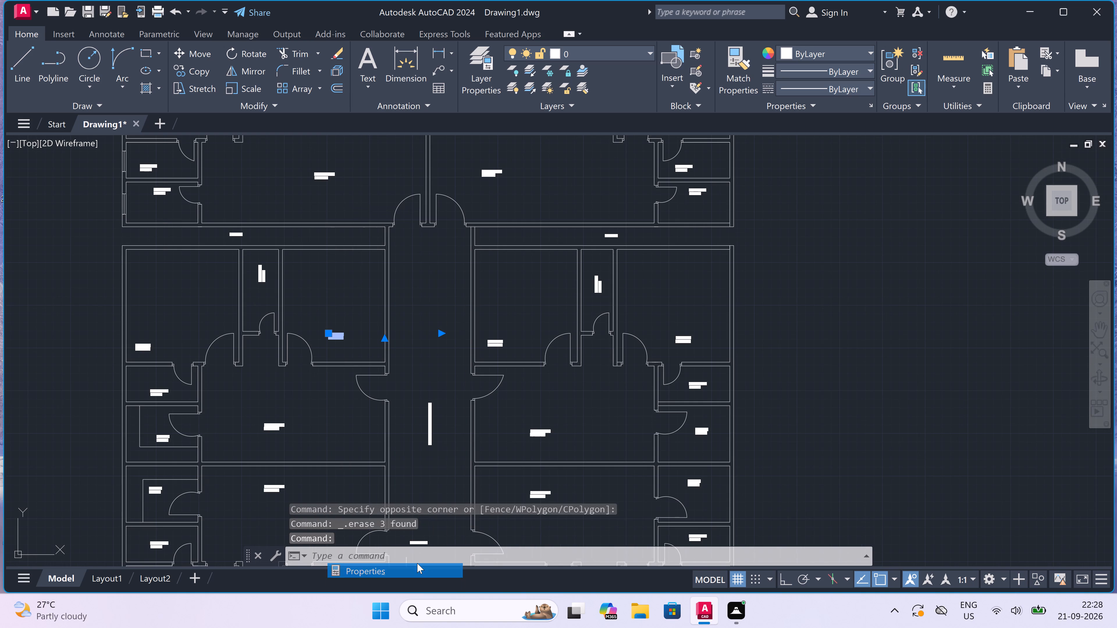
right_click(319, 292)
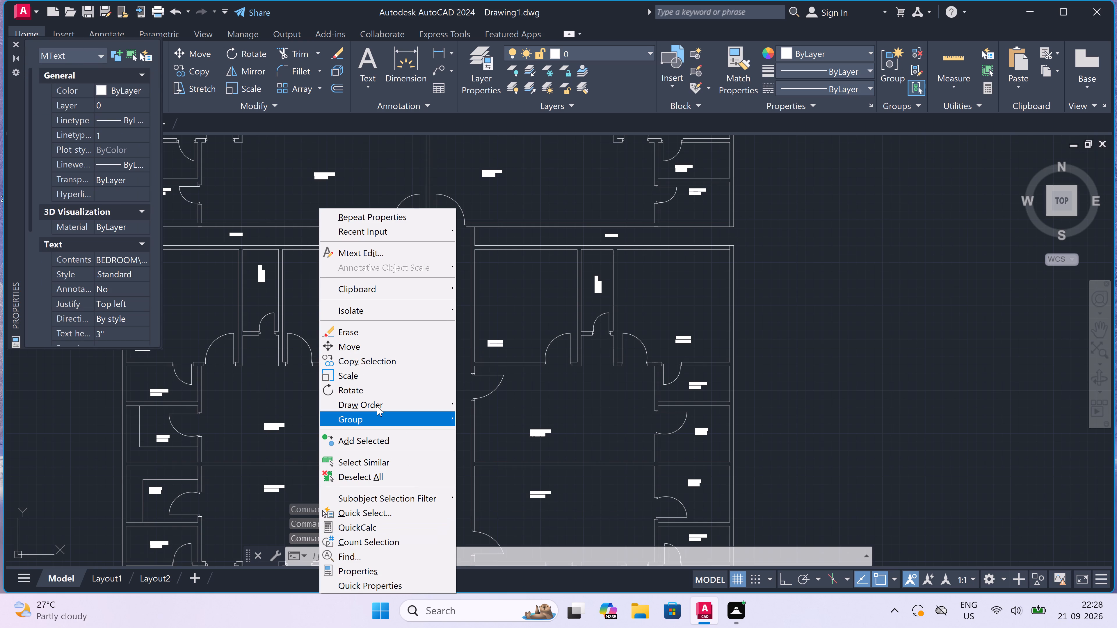
left_click(375, 464)
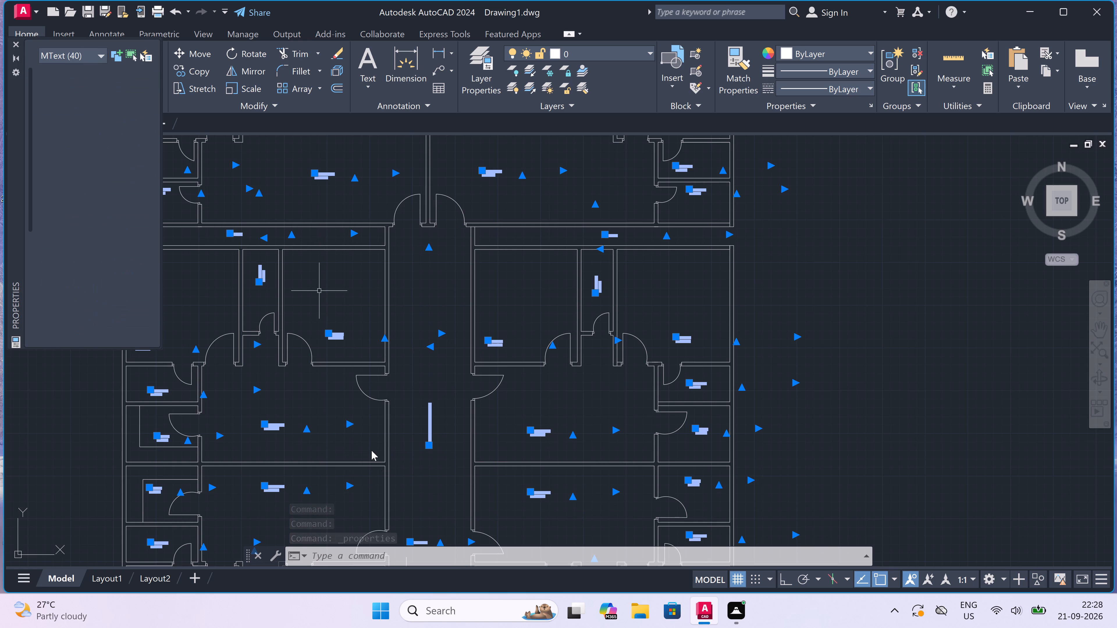
left_click(126, 335)
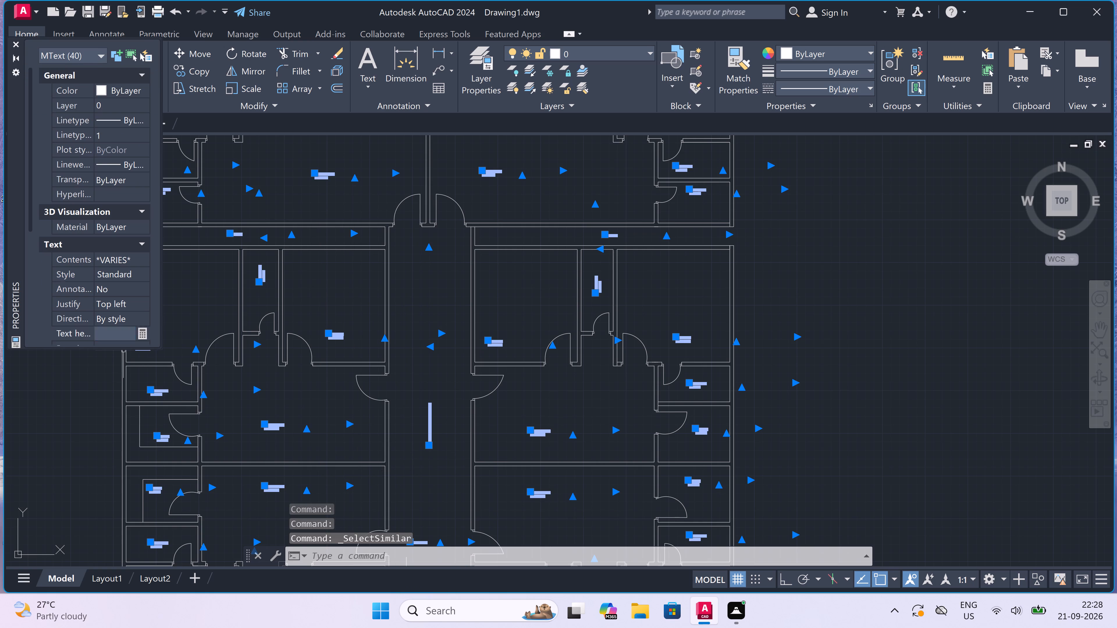
key("BackSpace")
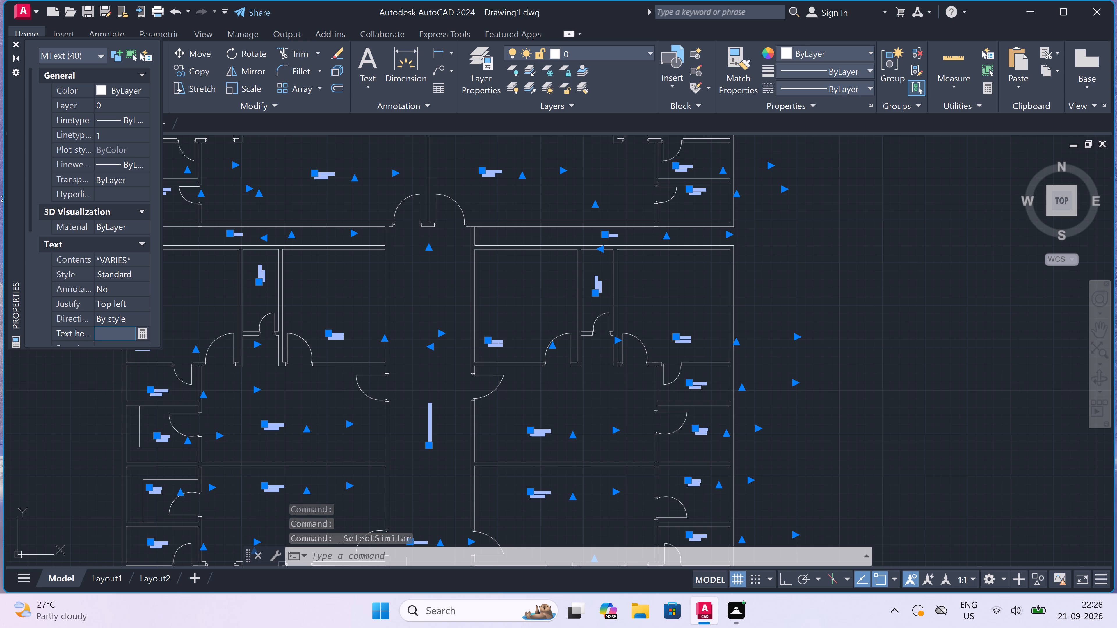
type("6\"")
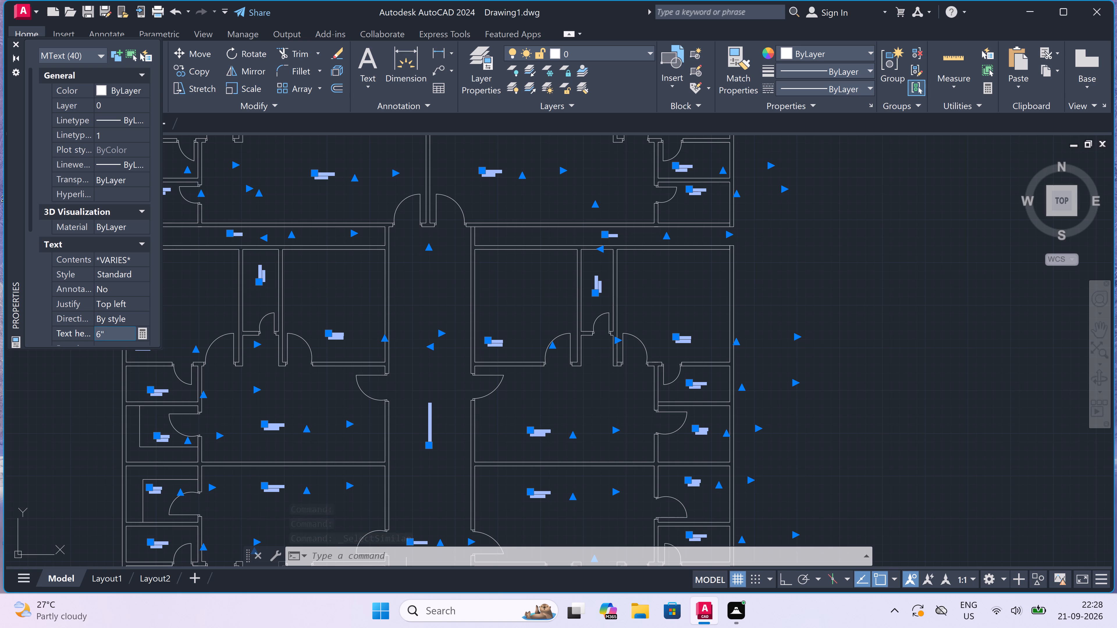
left_click(67, 409)
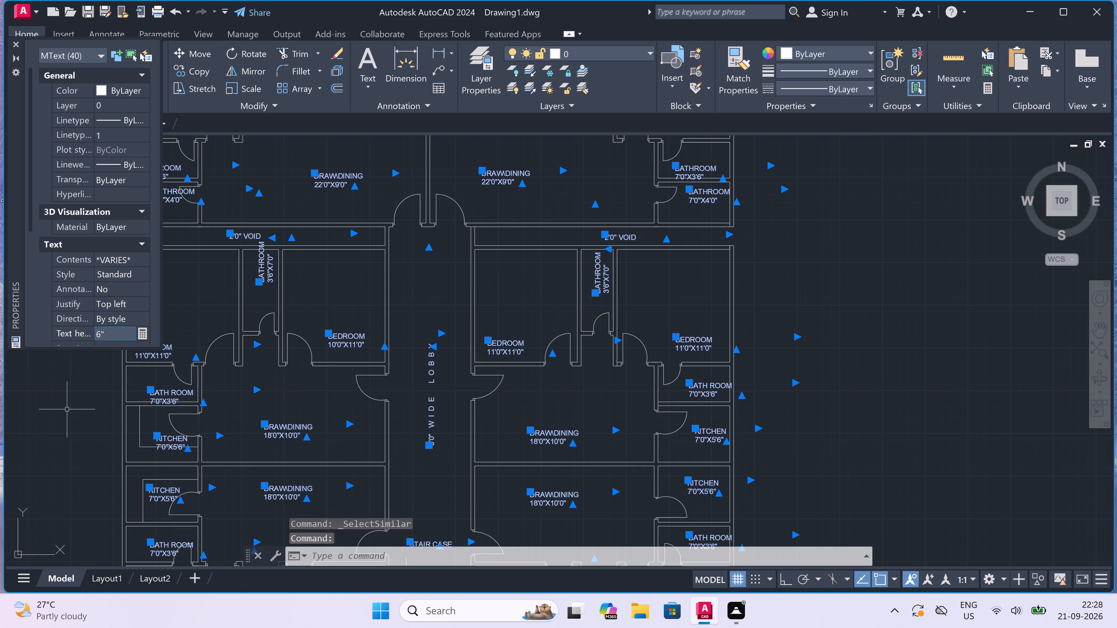
key("Escape")
Move the KITCHEN 7'0"X5'6" label in the northern of the two adjacent west kitchens up and west, clear of the counter line.
scroll(328, 379, "down", 2)
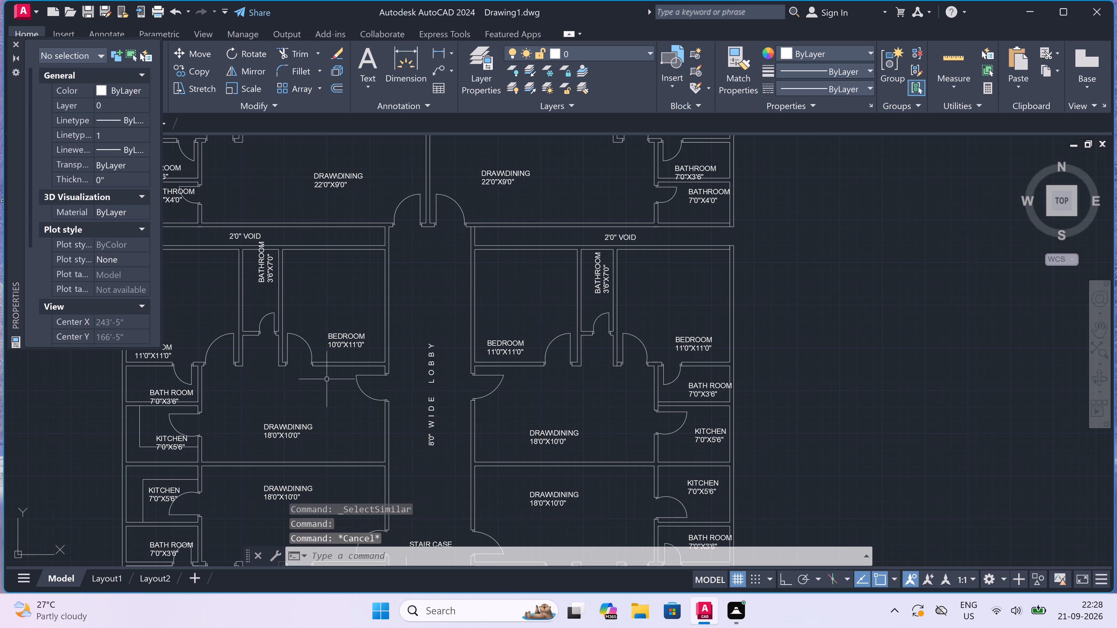
scroll(328, 379, "down", 2)
scroll(269, 377, "up", 2)
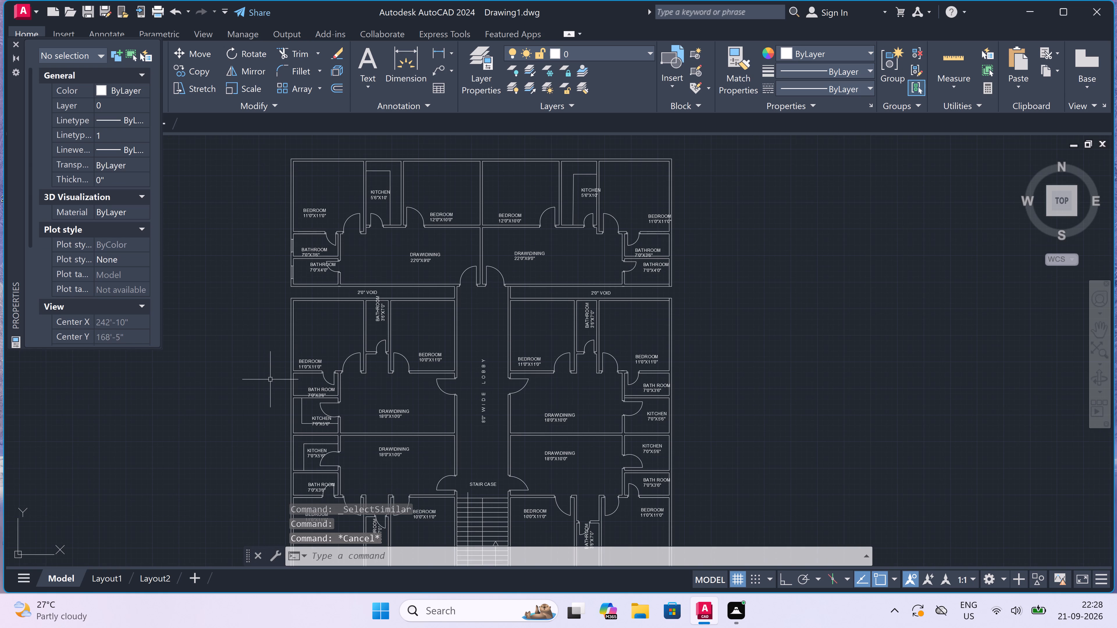
scroll(309, 418, "up", 3)
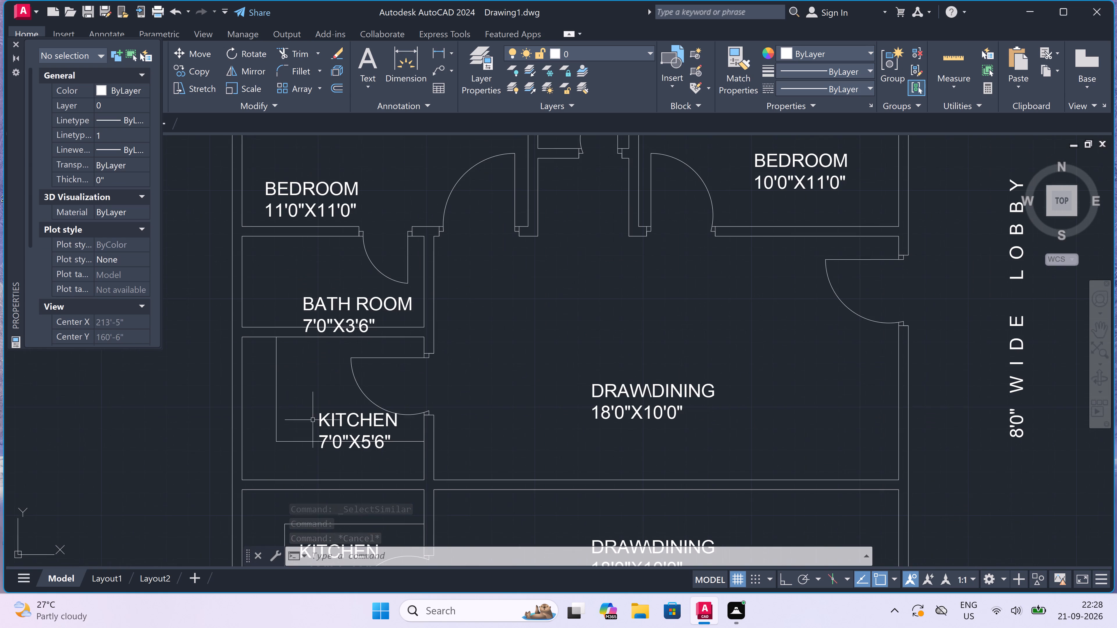
left_click(316, 421)
left_click(322, 419)
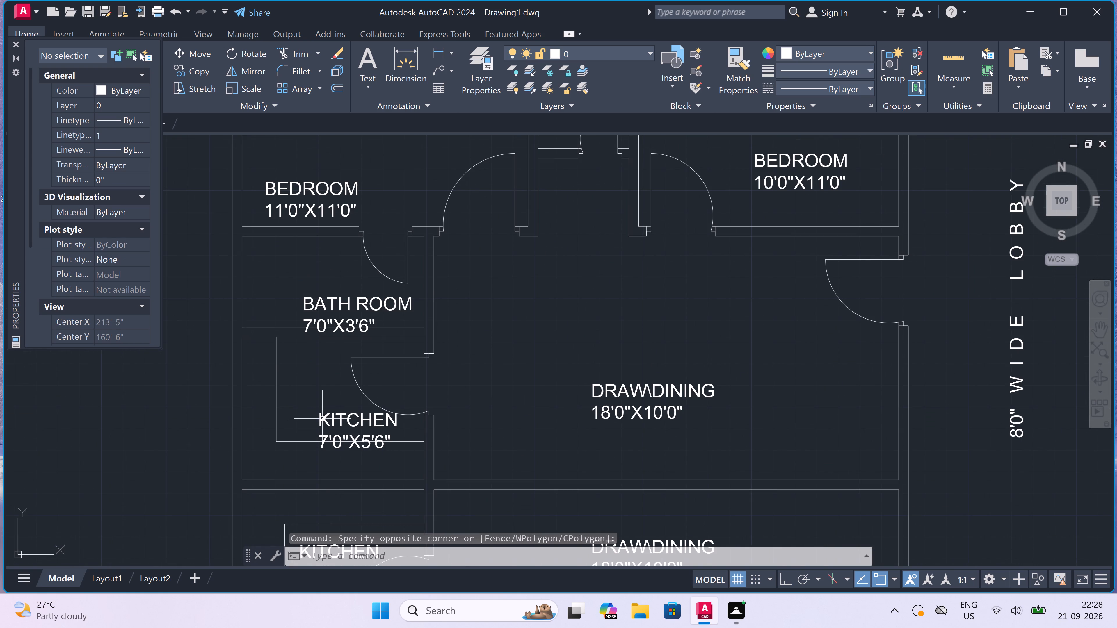
left_click(322, 419)
left_click_drag(321, 413, 319, 409)
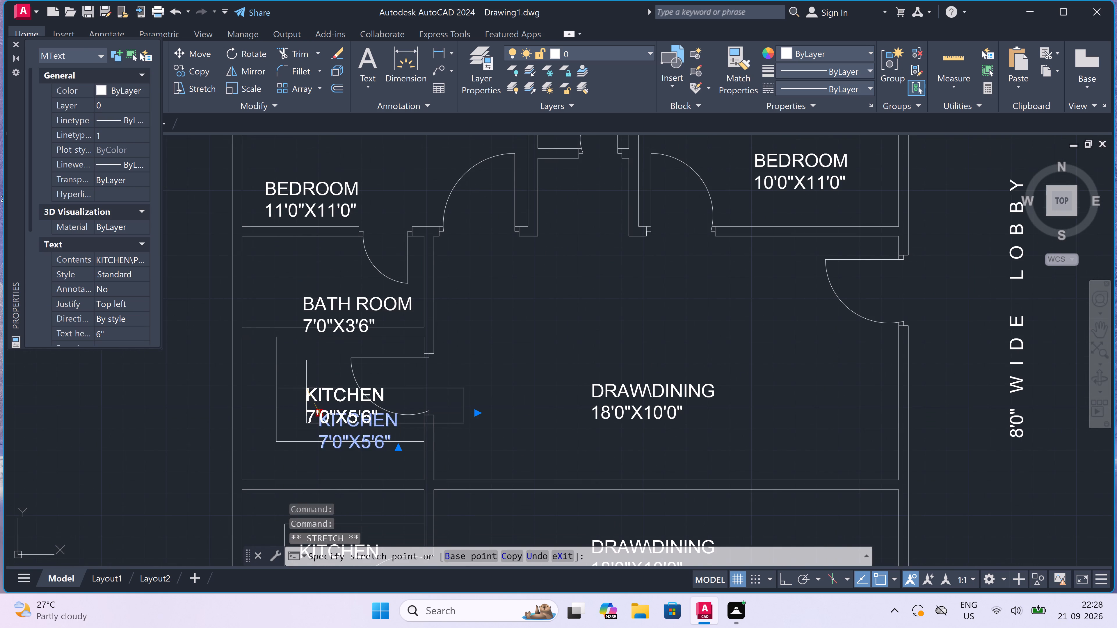
scroll(301, 388, "up", 1)
scroll(276, 374, "up", 2)
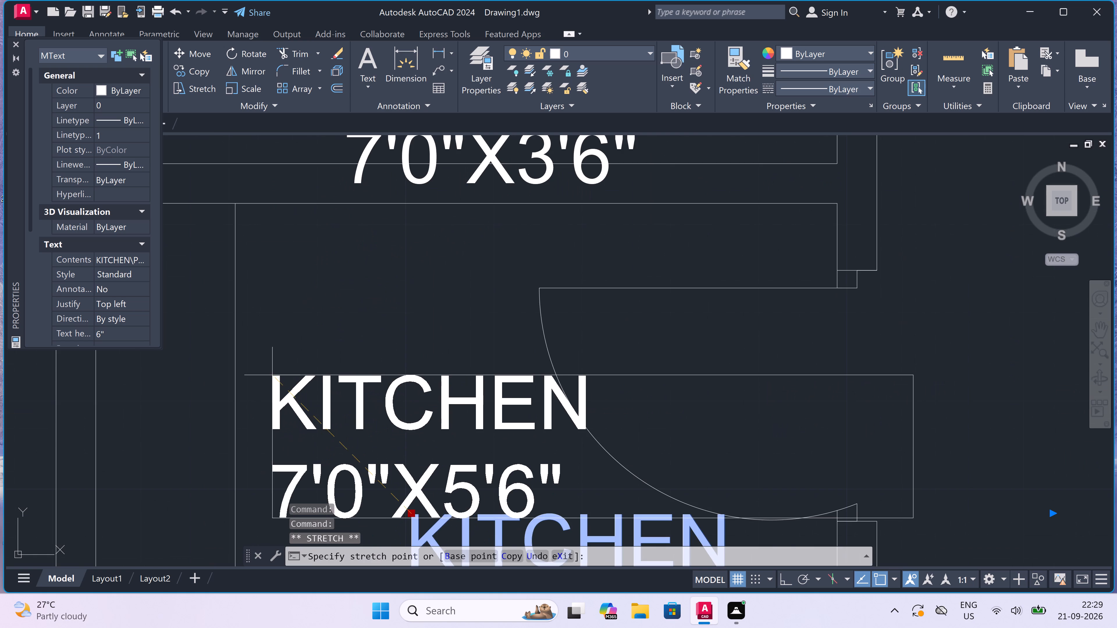
left_click(258, 373)
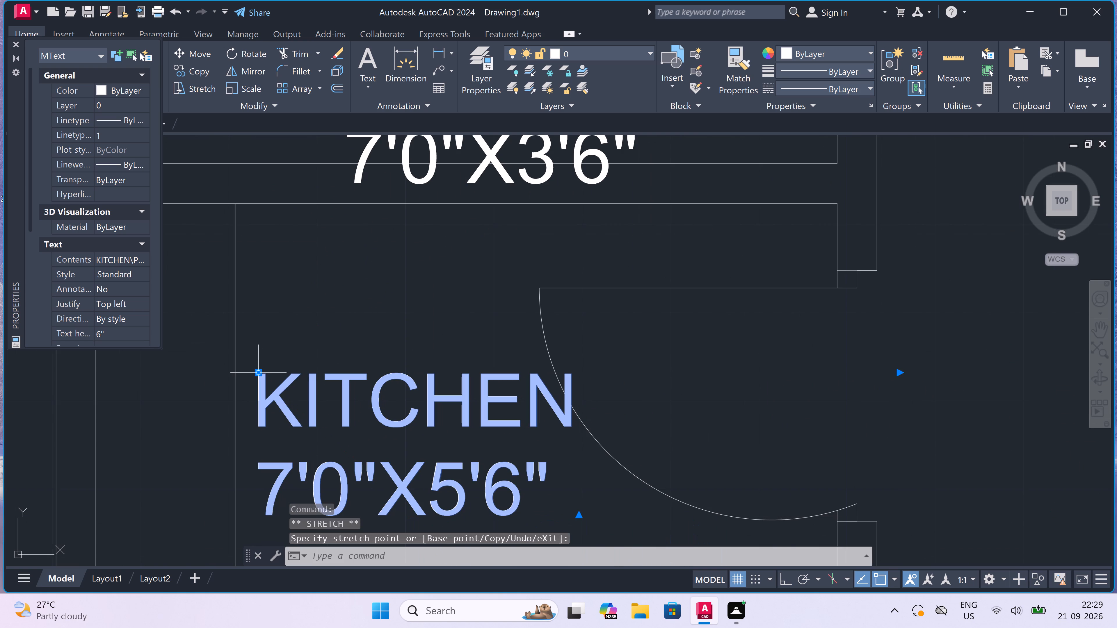
key("Escape")
Move the BATH ROOM 7'0"X3'6" label just north of that kitchen up and west so it sits inside its room.
scroll(300, 382, "down", 4)
scroll(295, 323, "up", 1)
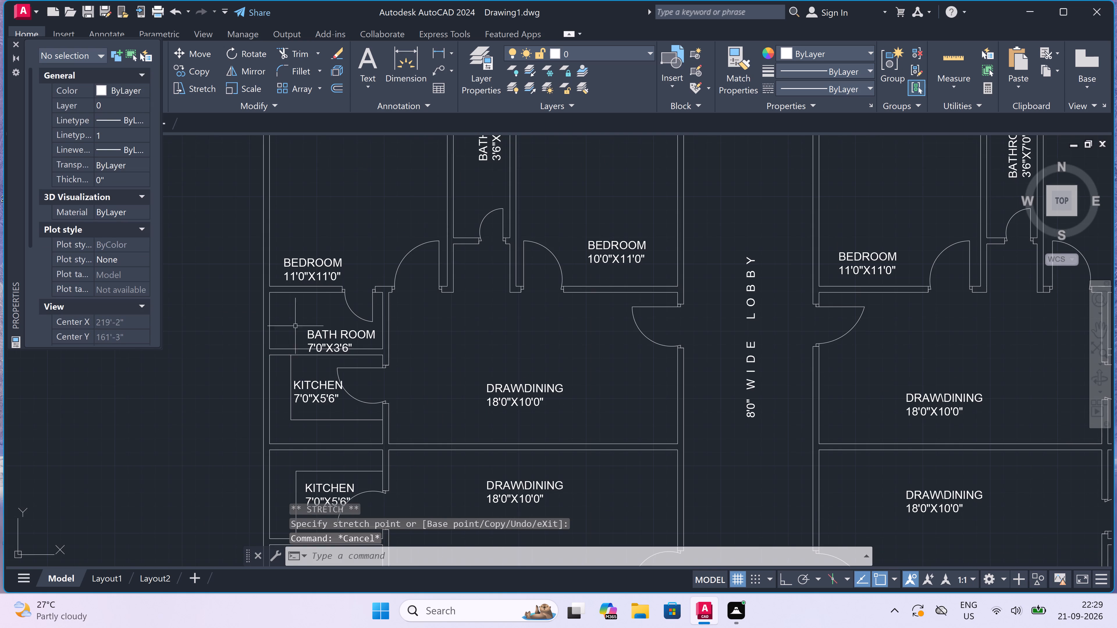
scroll(295, 323, "up", 2)
left_click(341, 373)
left_click(344, 361)
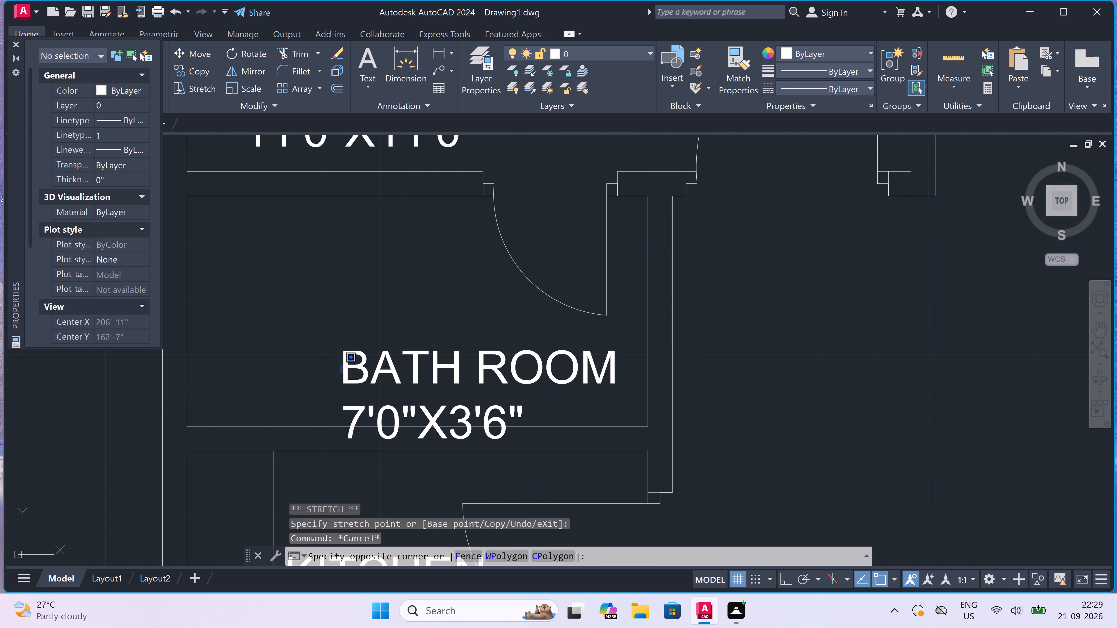
left_click(347, 359)
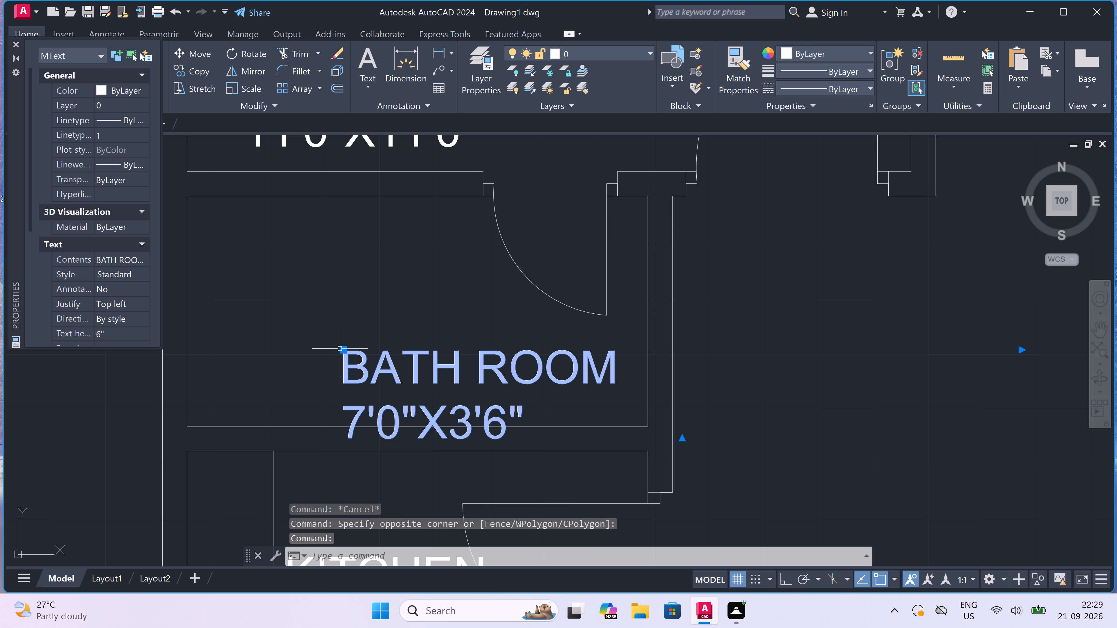
left_click_drag(341, 349, 340, 346)
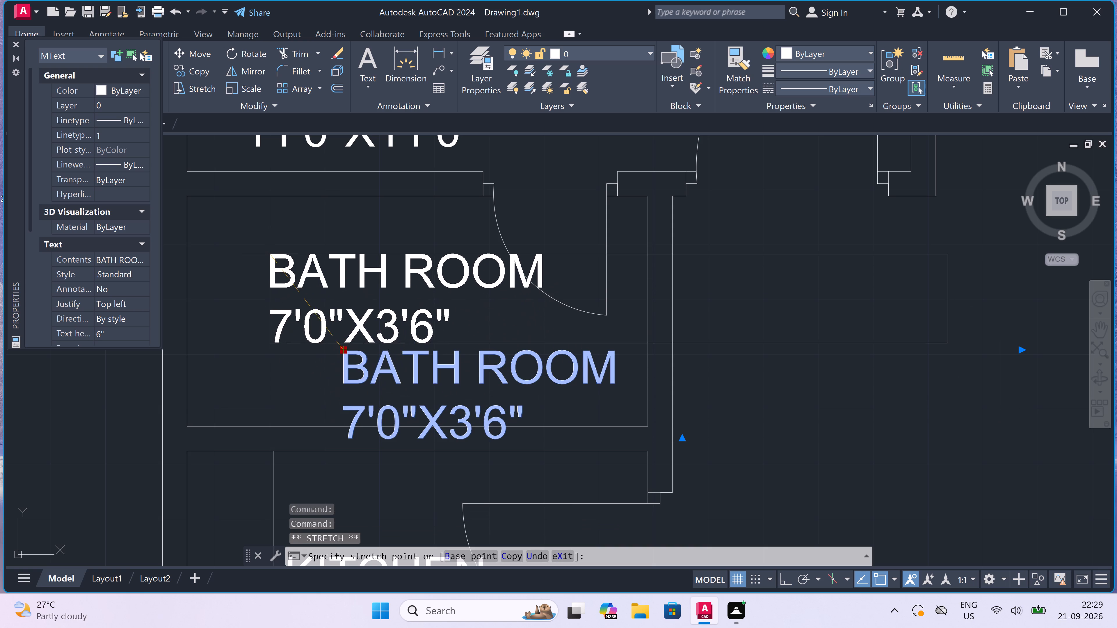
left_click(233, 274)
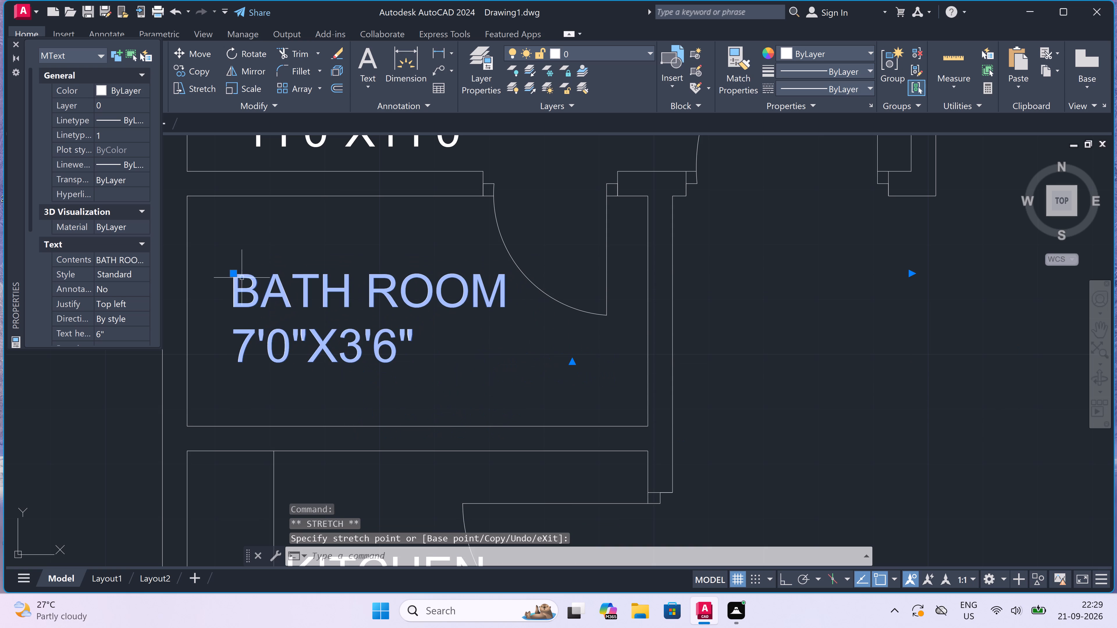
key("Escape")
Move the vertical BATHROOM 3'6"X7'0" label below the west 2'0" VOID down inside its bathroom.
scroll(360, 345, "down", 4)
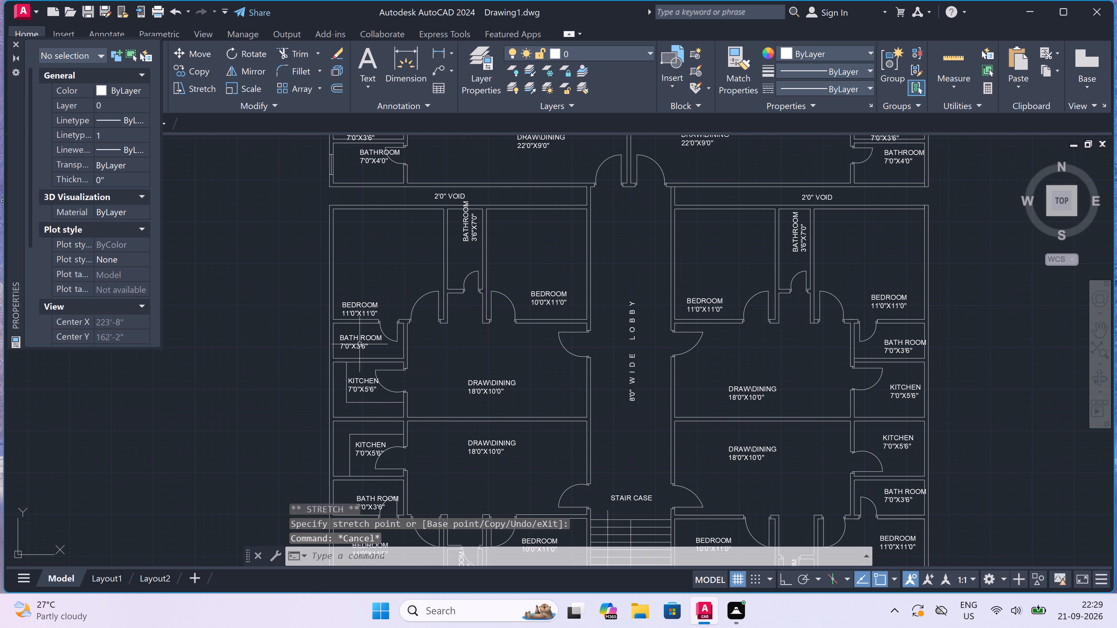
scroll(348, 313, "down", 1)
scroll(446, 238, "up", 2)
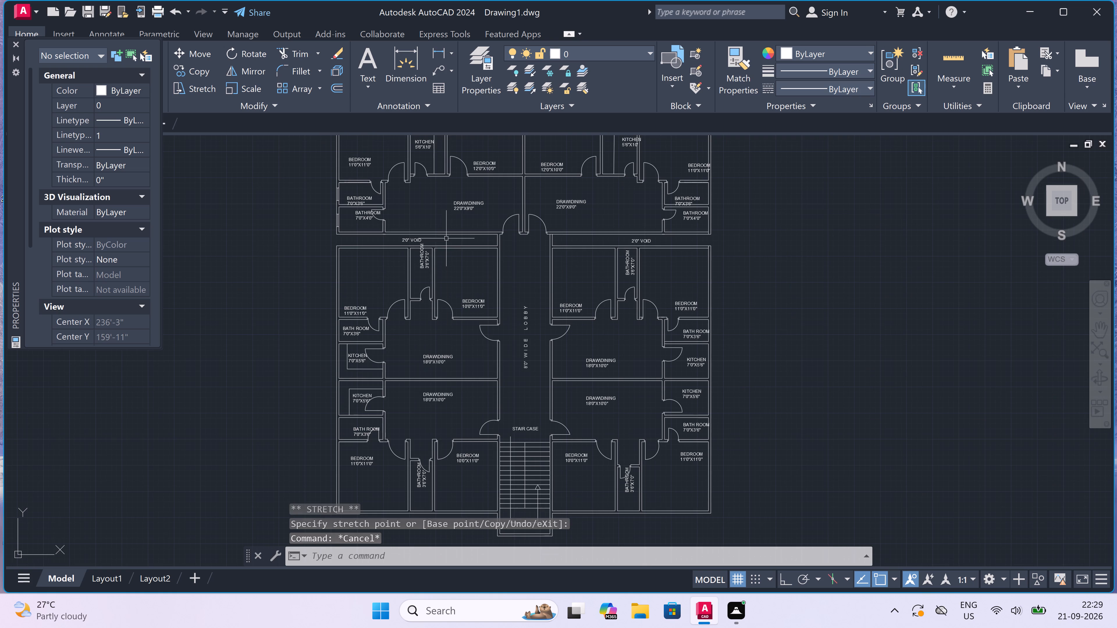
left_click(382, 281)
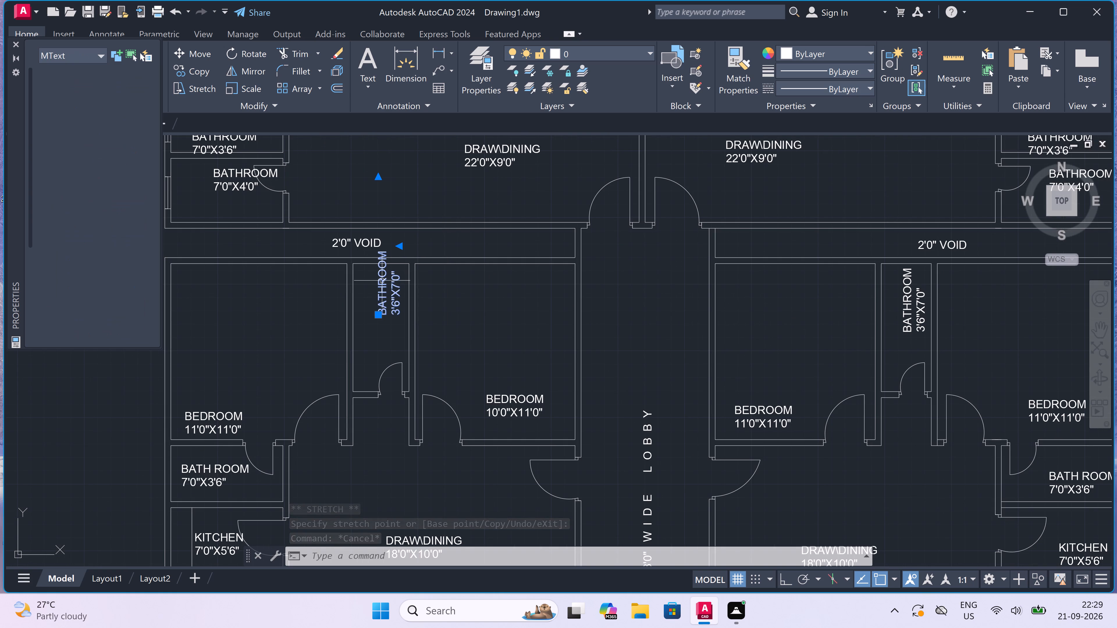
left_click_drag(377, 316, 373, 337)
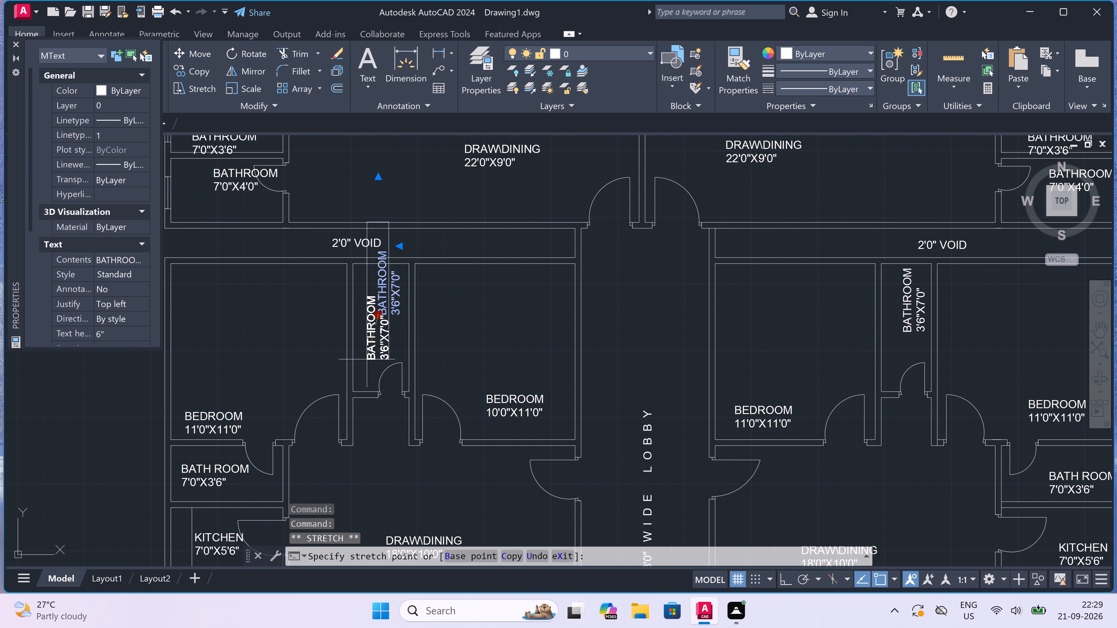
scroll(365, 362, "up", 2)
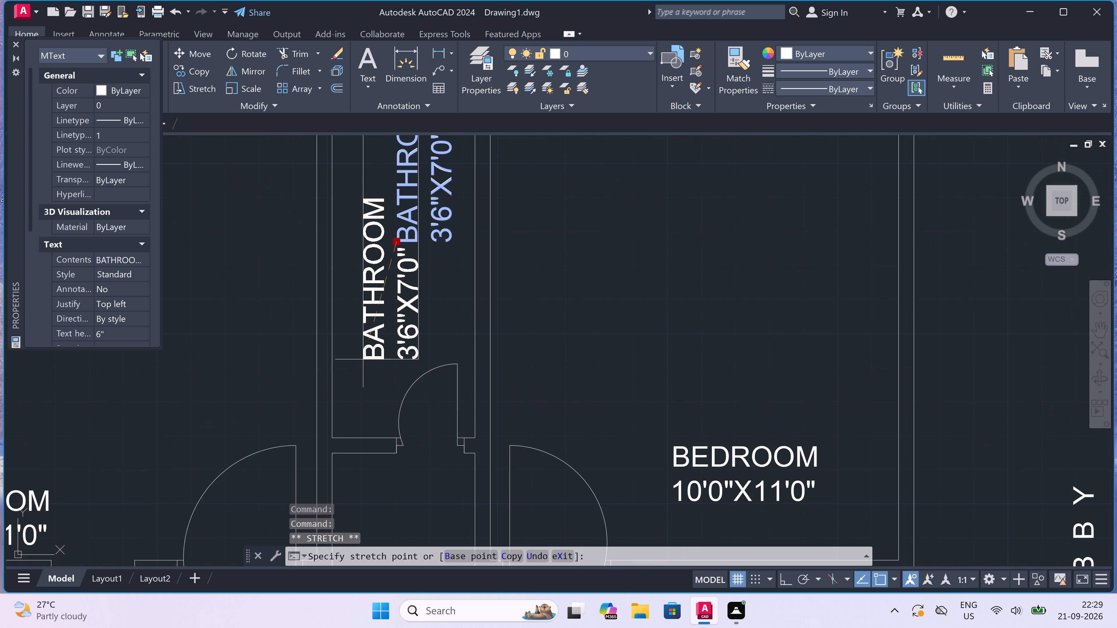
left_click(363, 359)
scroll(363, 359, "down", 5)
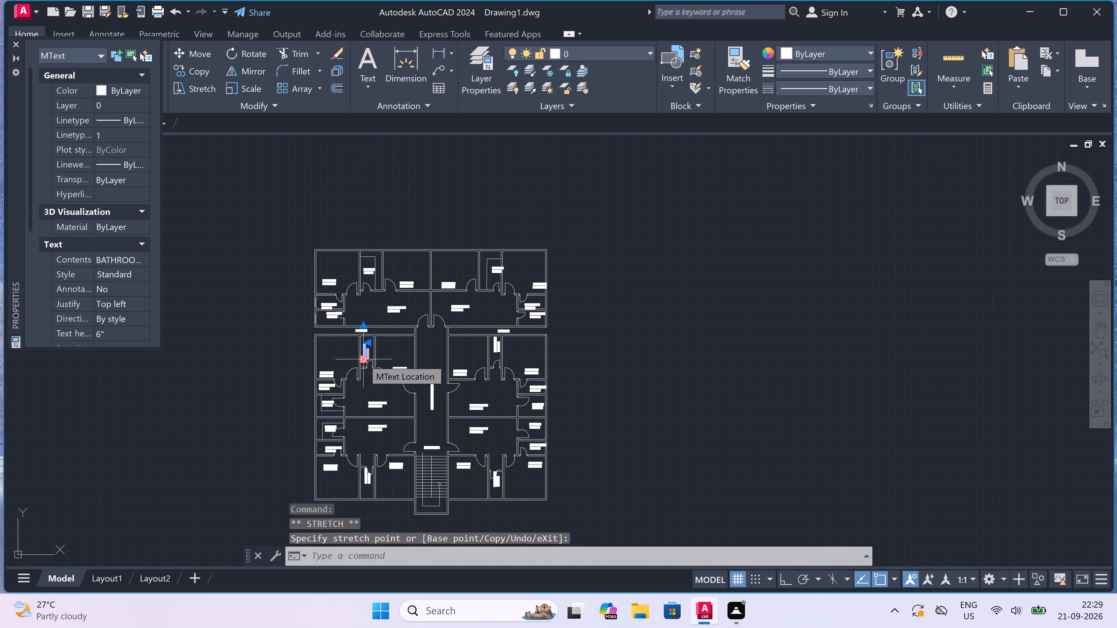
key("Escape")
Move the vertical BATHROOM 3'6"X7'0" label below the east 2'0" VOID down and slightly west inside its bathroom.
scroll(465, 362, "up", 2)
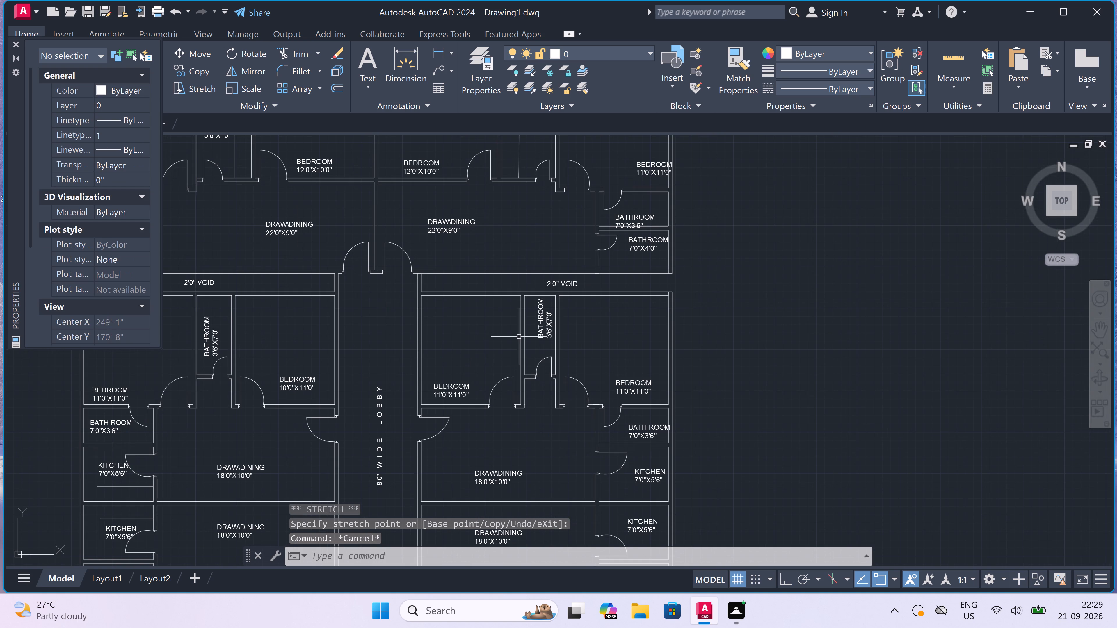
scroll(528, 332, "up", 1)
left_click(545, 327)
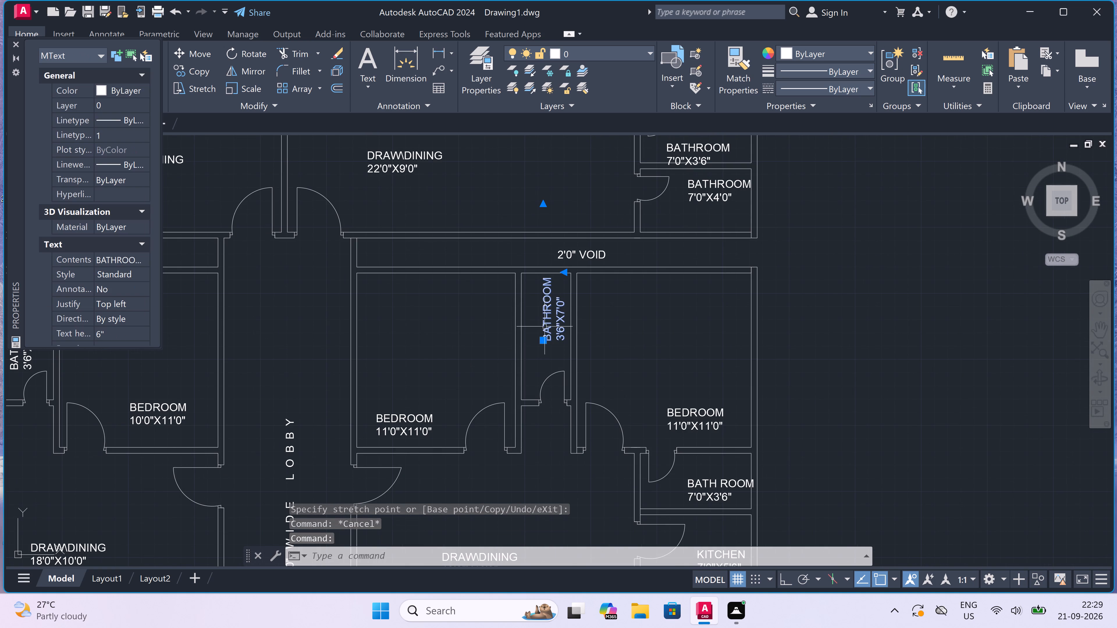
left_click_drag(545, 339, 544, 348)
scroll(531, 361, "up", 2)
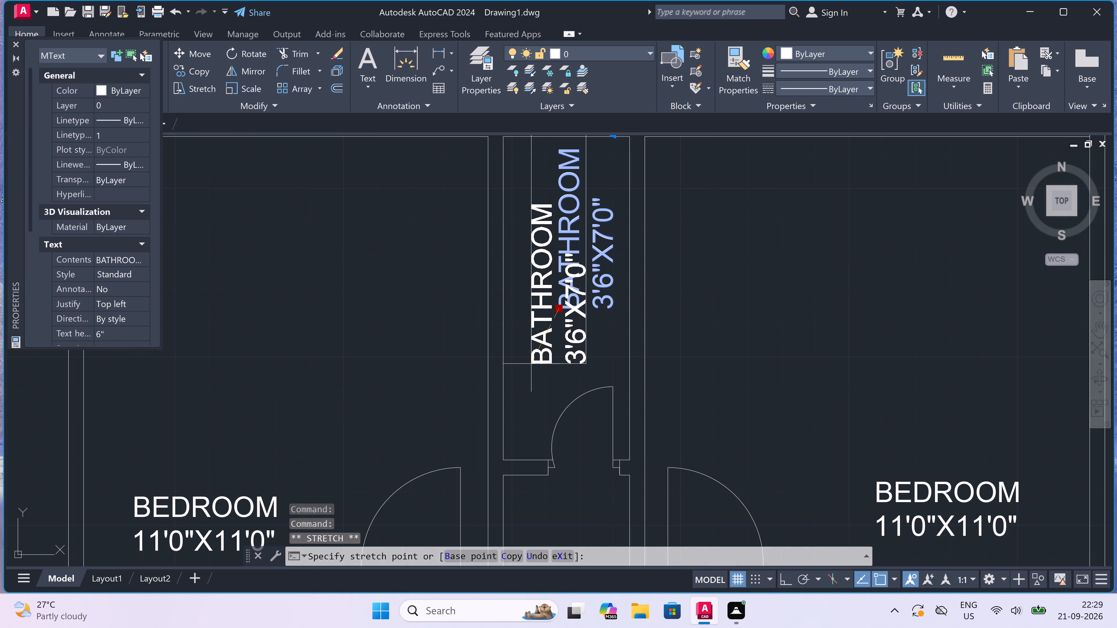
left_click(534, 377)
key("Escape")
Move the BATH ROOM 7'0"X3'6" label just north of the two adjacent east kitchens up and west so it sits inside its room.
scroll(522, 344, "down", 2)
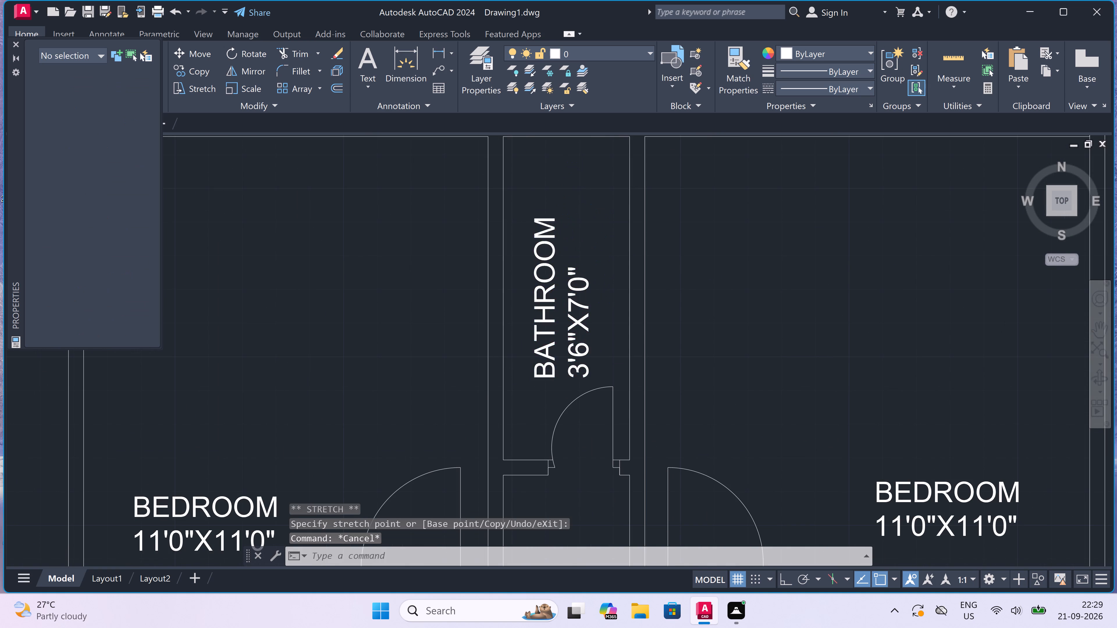
scroll(522, 342, "down", 3)
scroll(559, 398, "up", 2)
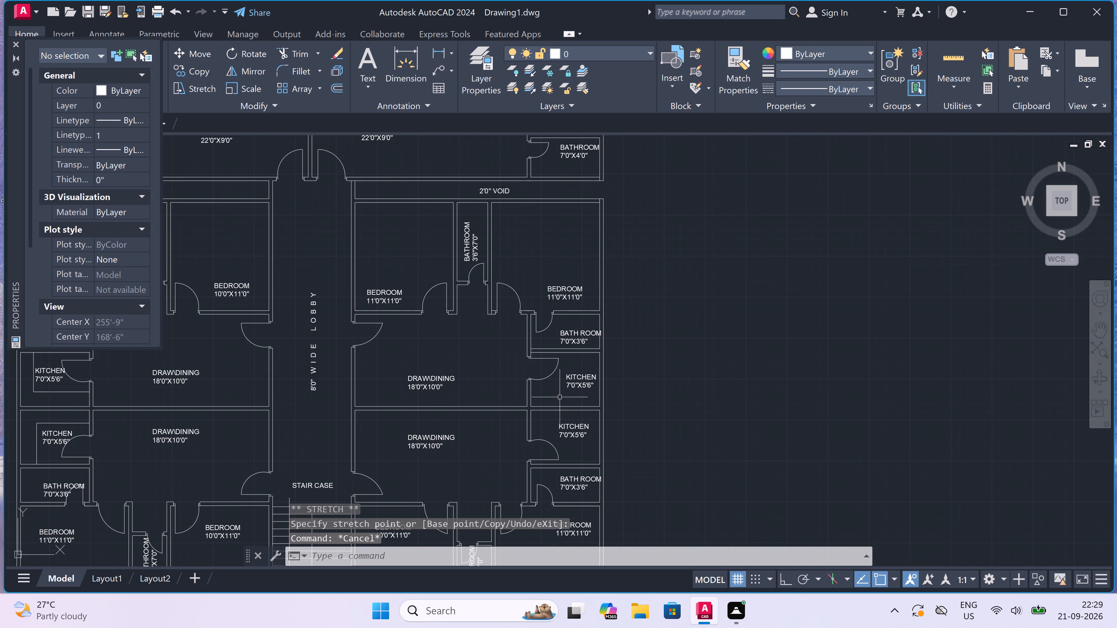
scroll(579, 311, "up", 2)
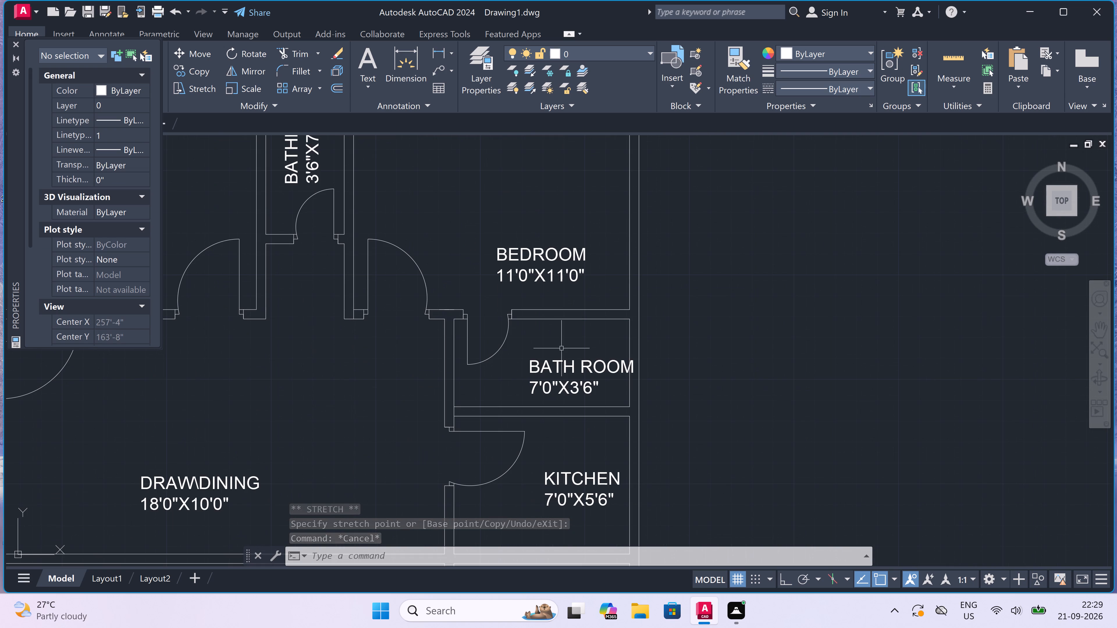
left_click(560, 368)
left_click(531, 359)
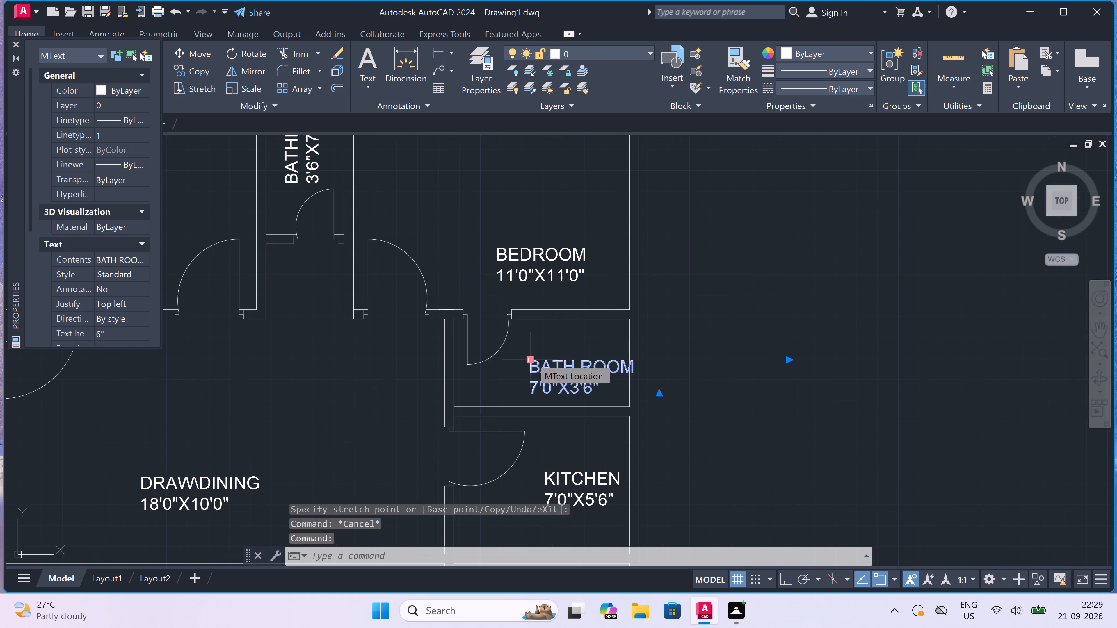
left_click(530, 359)
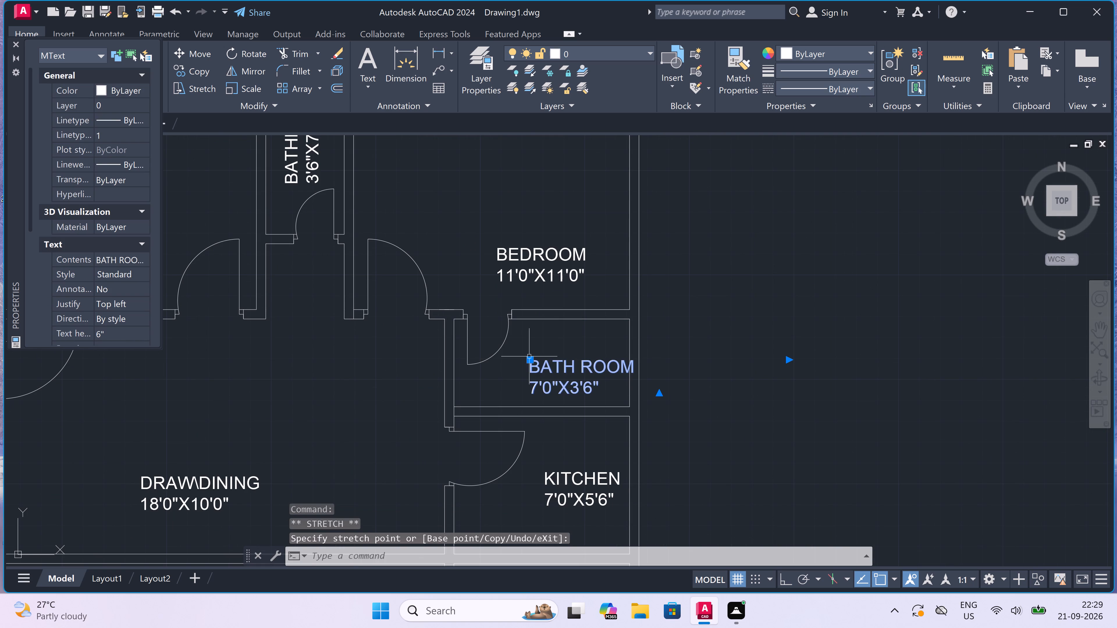
left_click(530, 360)
scroll(517, 356, "up", 2)
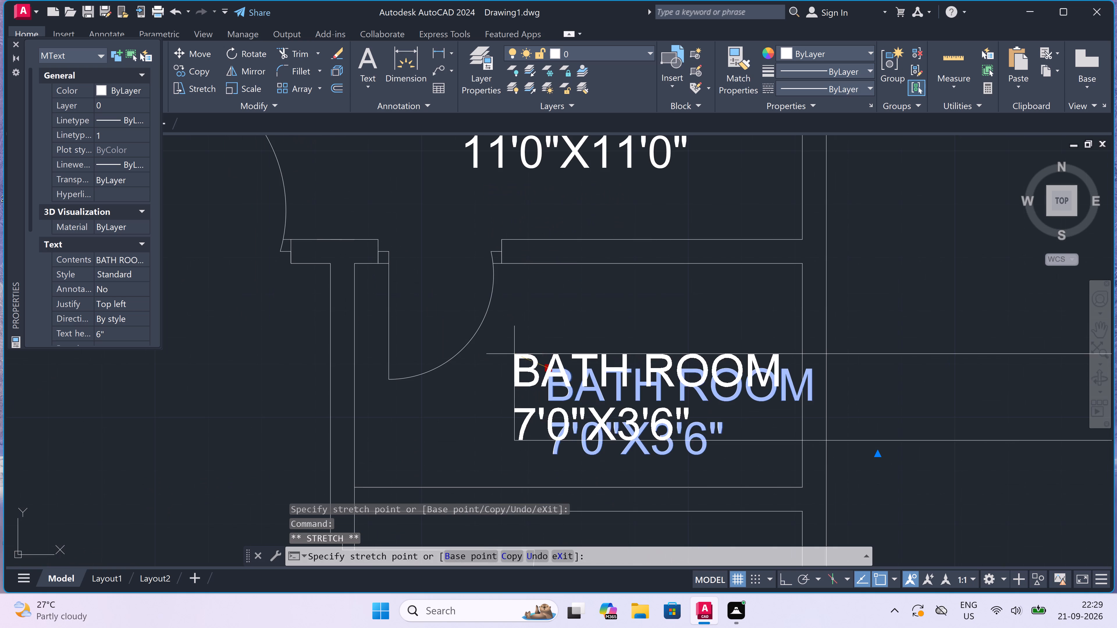
left_click(495, 347)
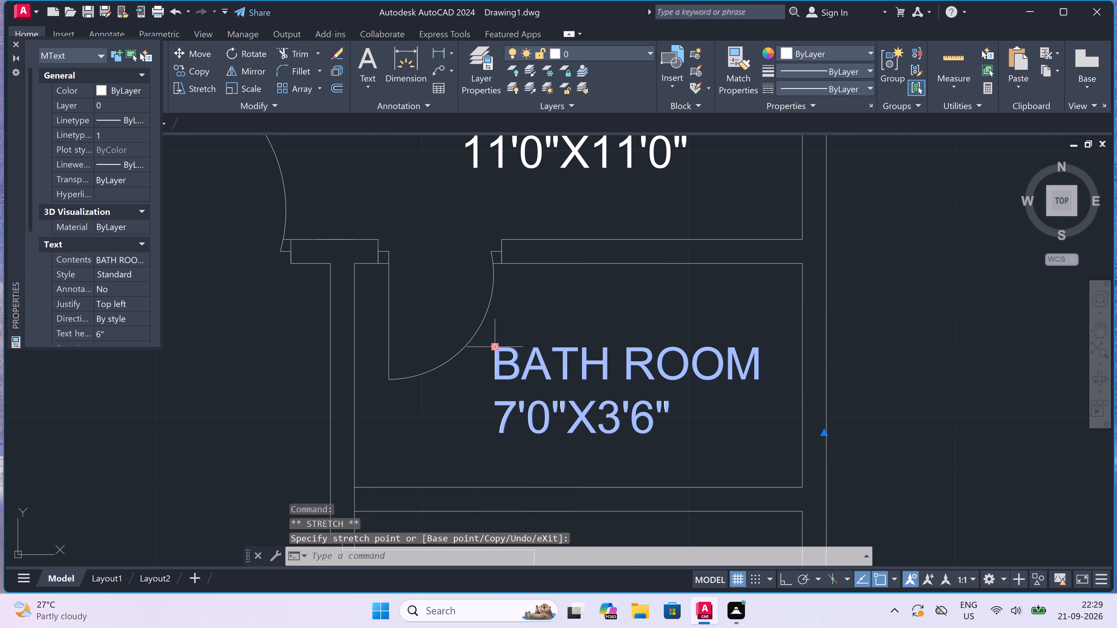
key("Escape")
Move the BATH ROOM 7'0"X3'6" label just south of the two east kitchens up and west, inside its room and clear of the door swing.
scroll(497, 344, "down", 5)
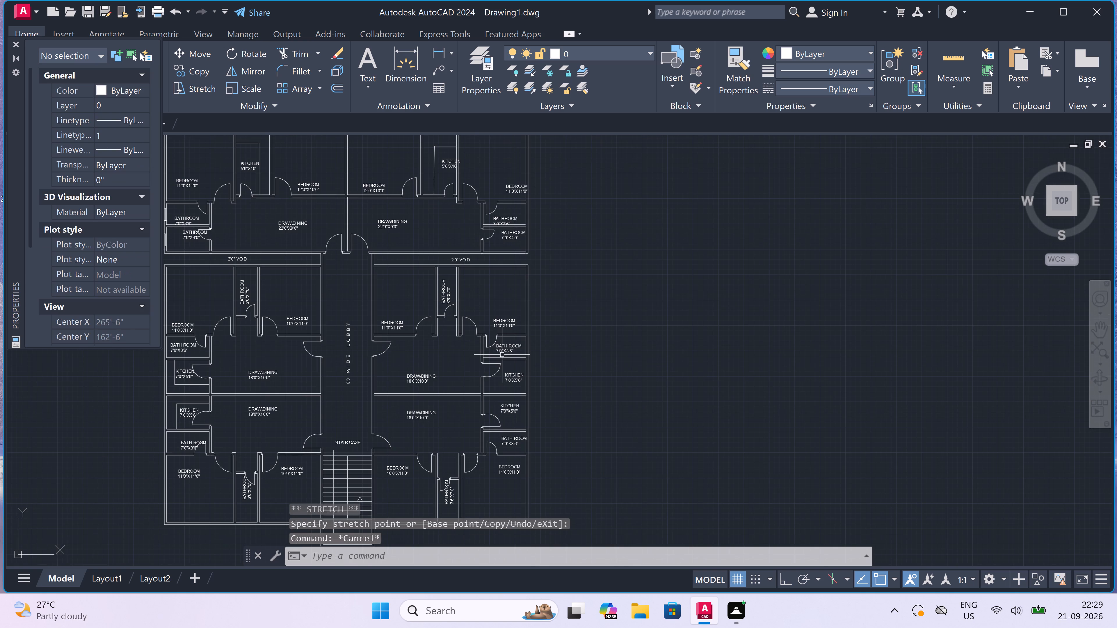
scroll(513, 384, "down", 1)
scroll(503, 412, "up", 3)
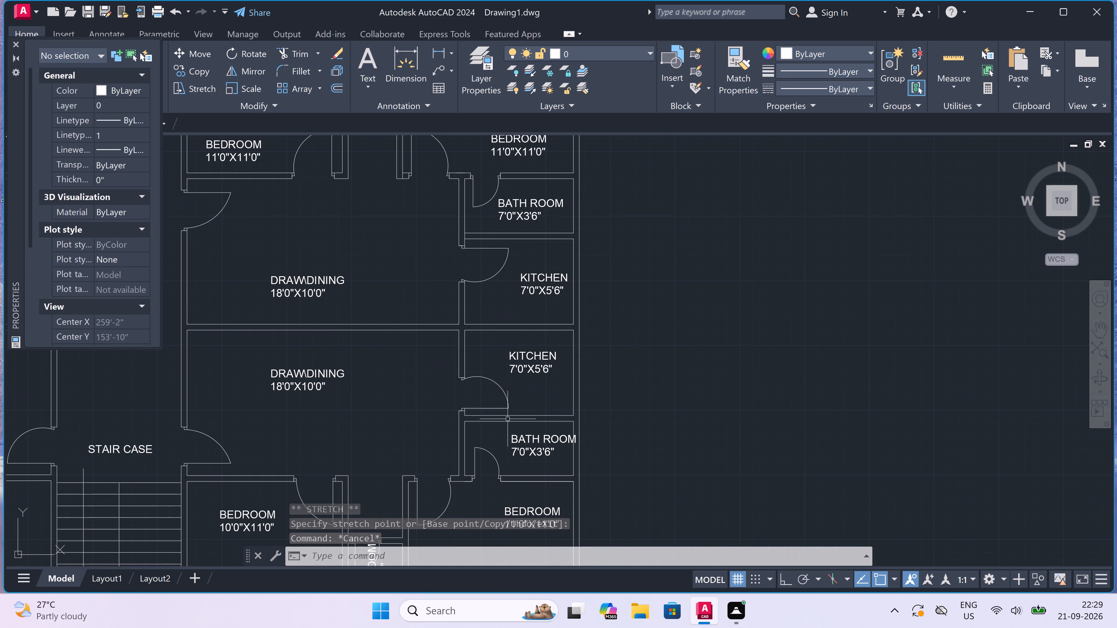
left_click(518, 445)
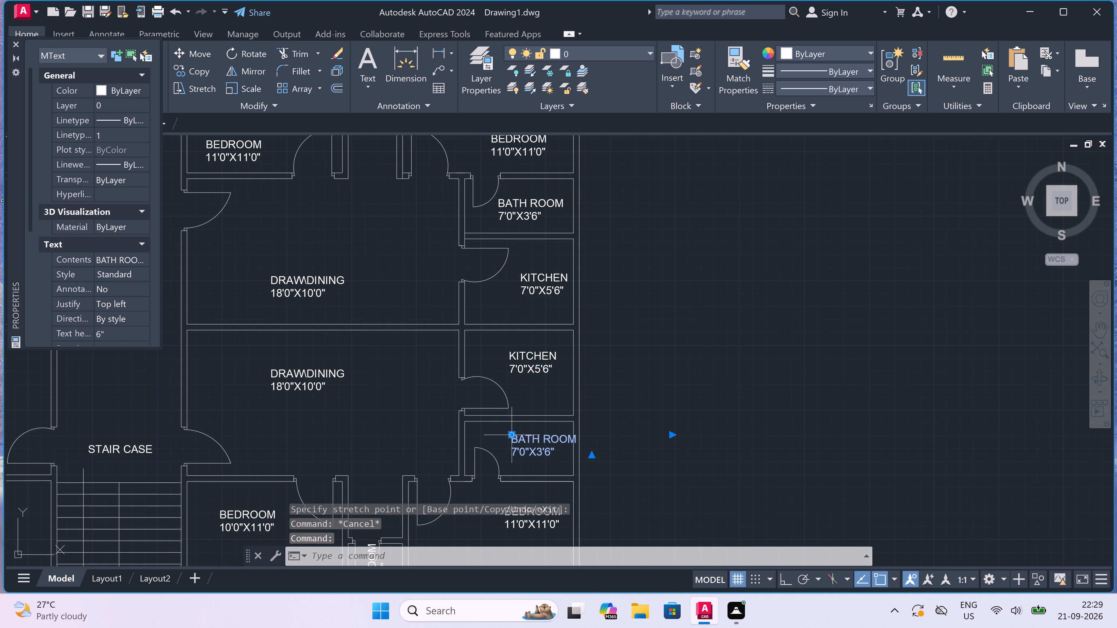
left_click(509, 436)
scroll(479, 429, "up", 3)
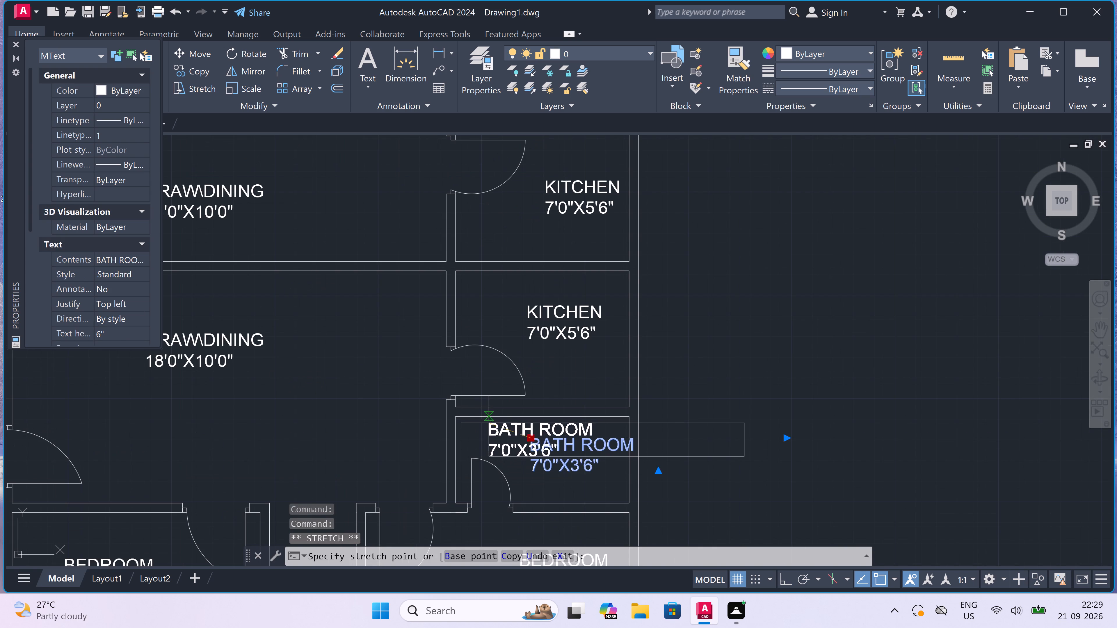
scroll(489, 423, "up", 1)
left_click(501, 427)
scroll(495, 389, "down", 4)
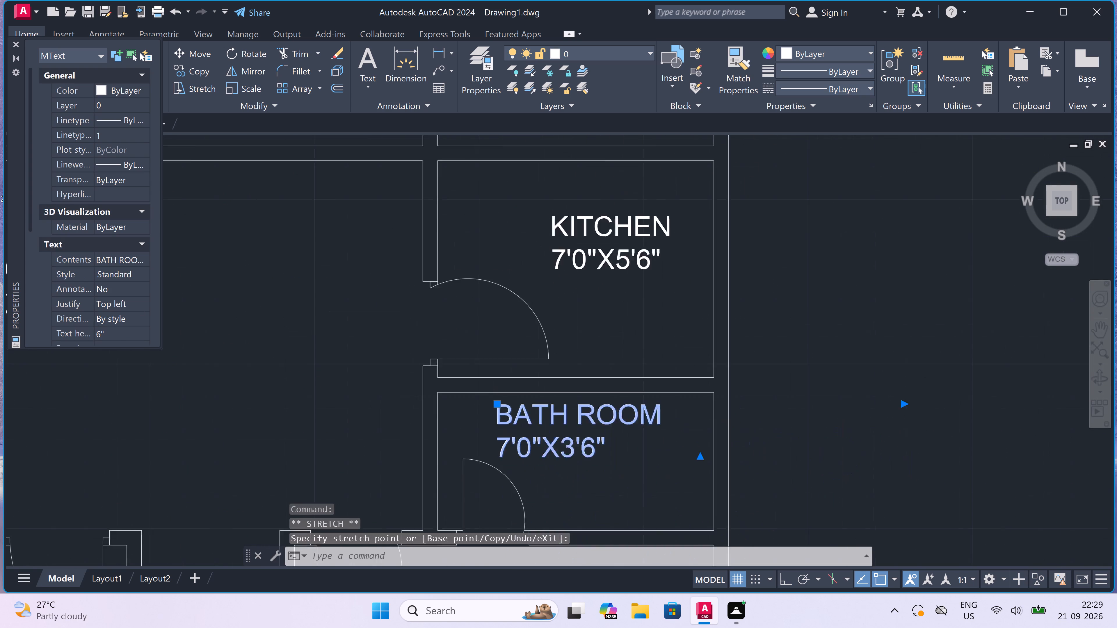
scroll(495, 389, "down", 3)
key("Escape")
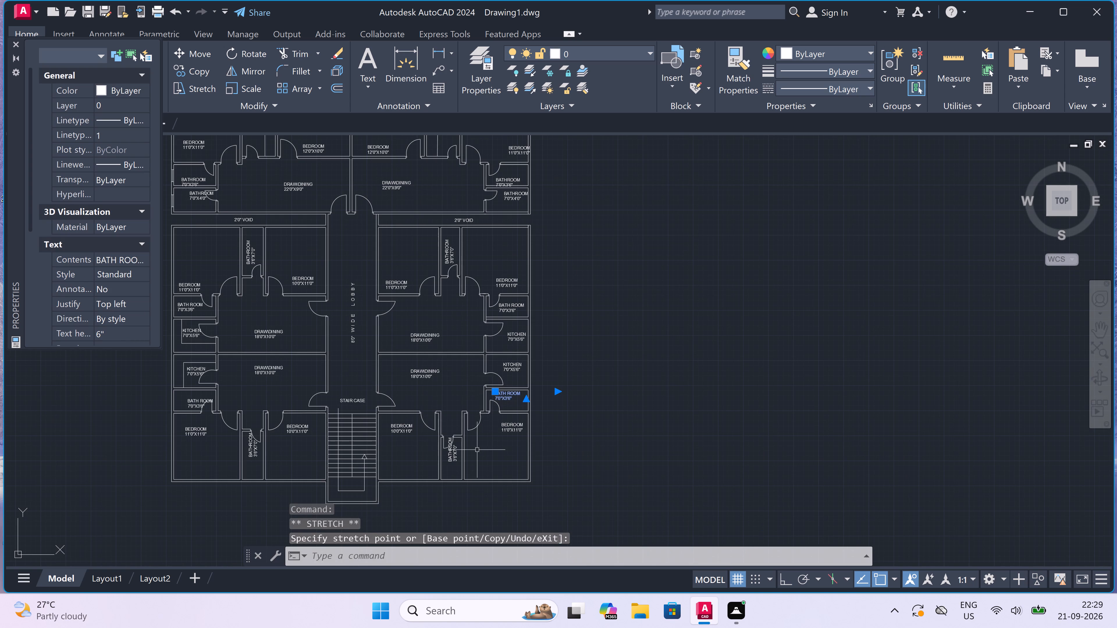
Move the vertical BATHROOM 3'6"X7'0" label between the two southeast bedrooms down and slightly west, clear of the door swing.
scroll(440, 456, "up", 2)
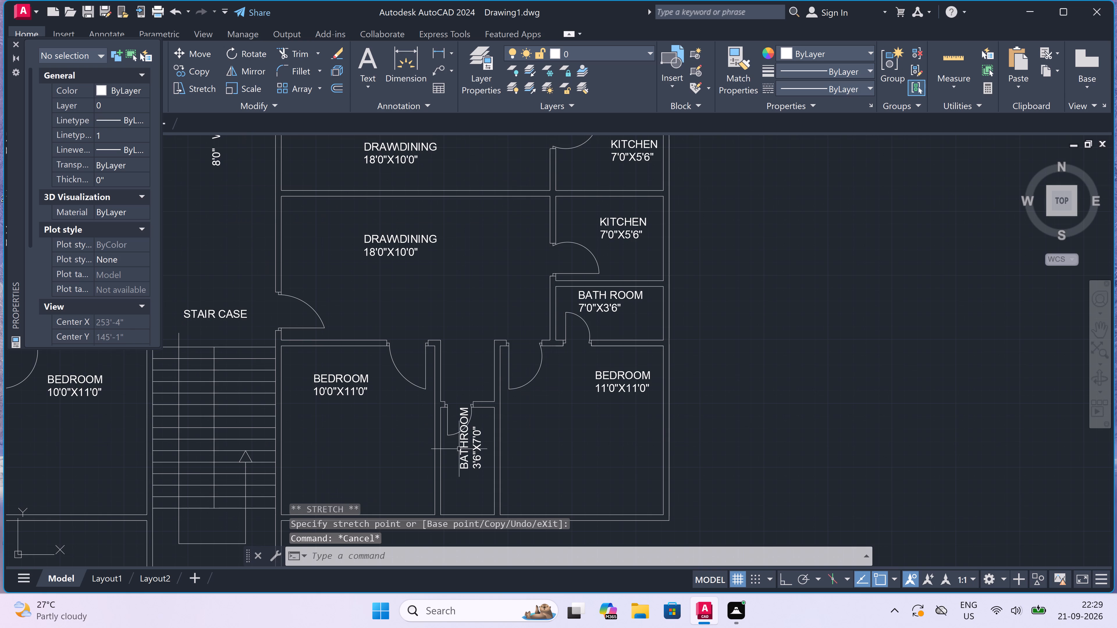
left_click(459, 449)
left_click(460, 469)
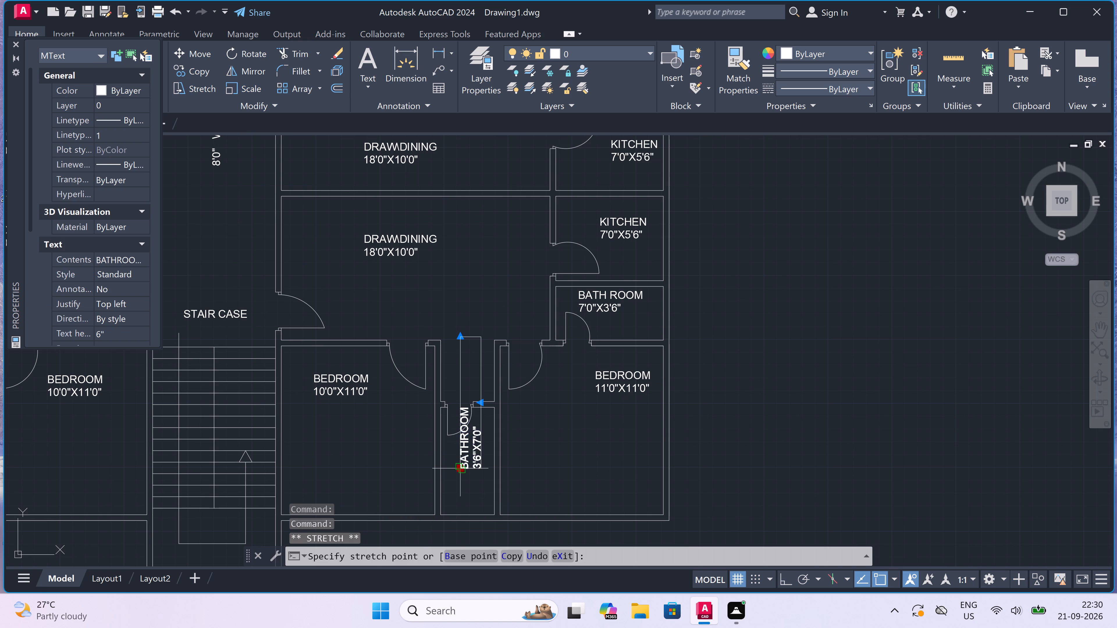
scroll(454, 504, "up", 3)
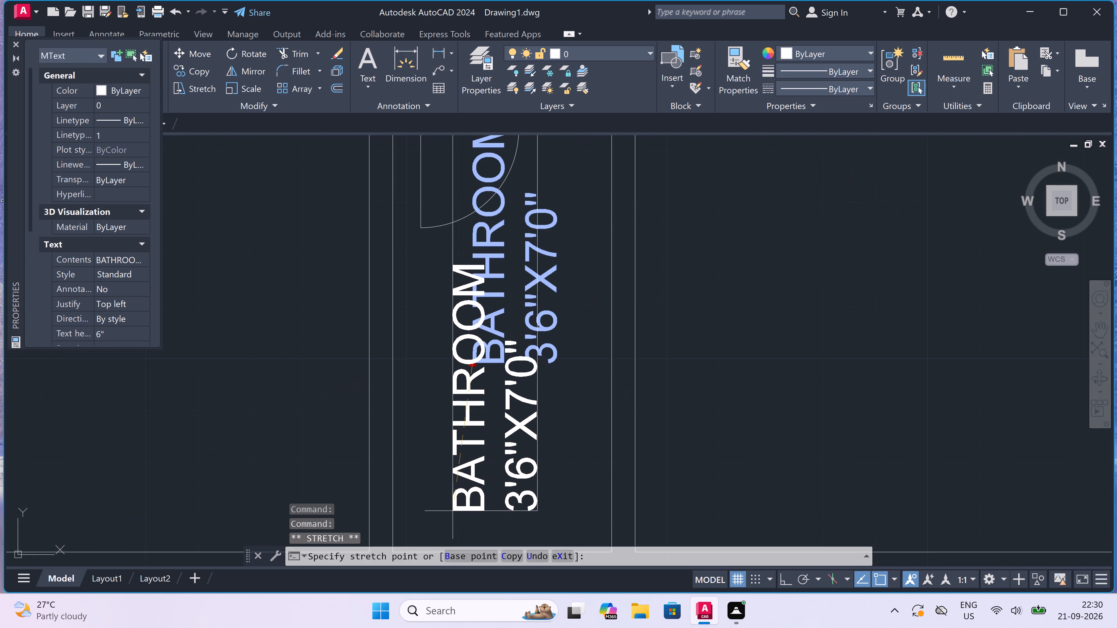
left_click(453, 511)
scroll(454, 507, "down", 1)
key("Escape")
Move the vertical BATHROOM 3'6"X7'0" label between the two southwest bedrooms down inside its bathroom, clear of the door swing.
scroll(454, 498, "down", 2)
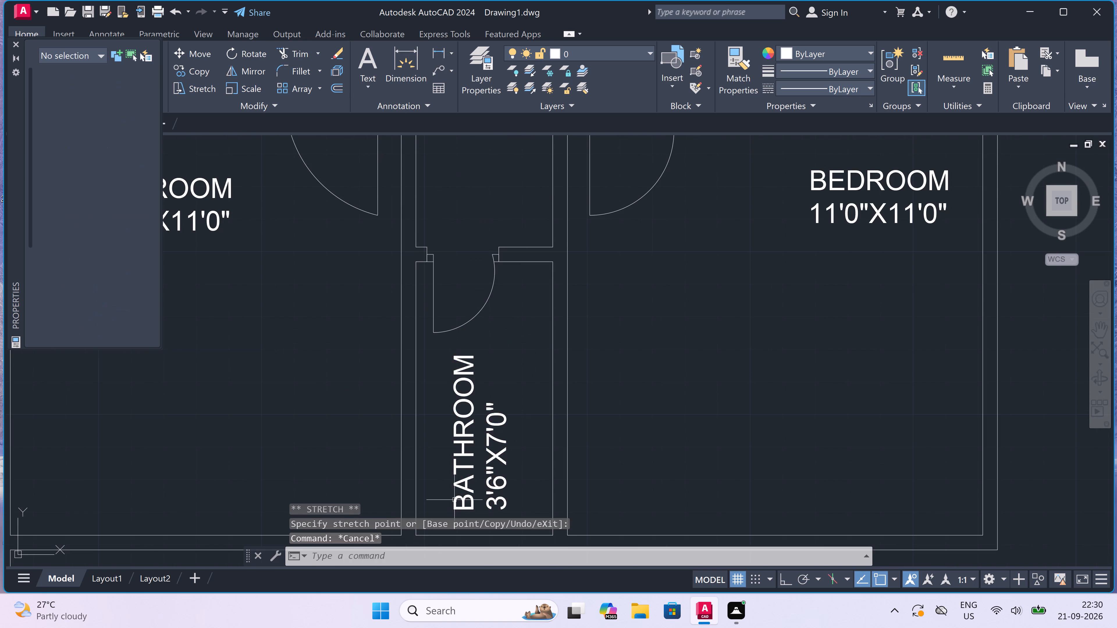
scroll(454, 498, "down", 3)
scroll(306, 467, "down", 2)
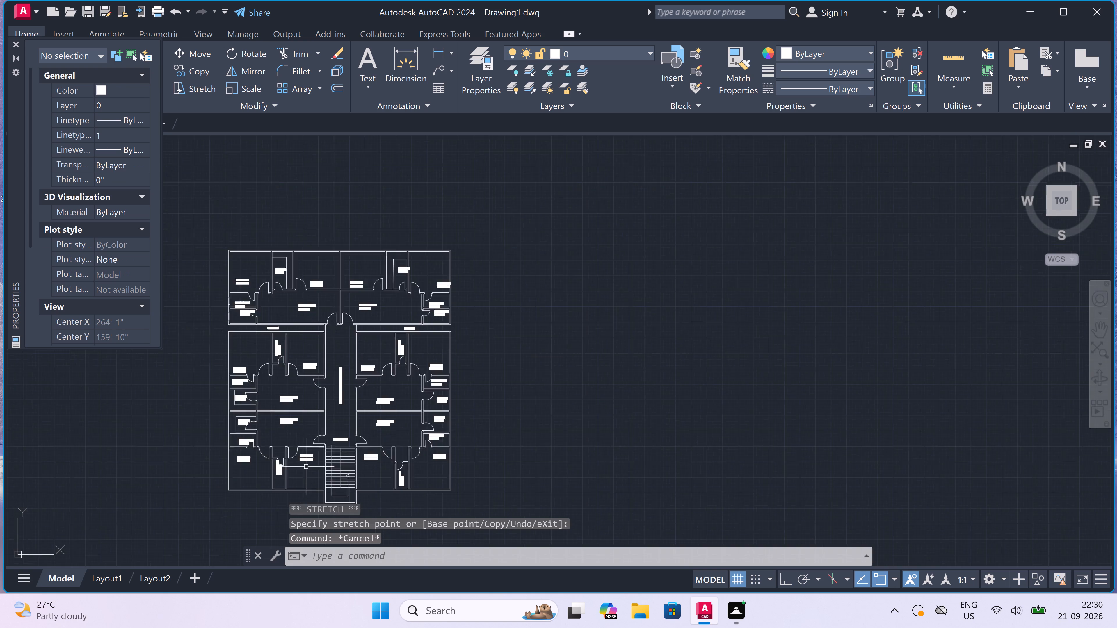
scroll(262, 477, "up", 3)
scroll(361, 465, "up", 2)
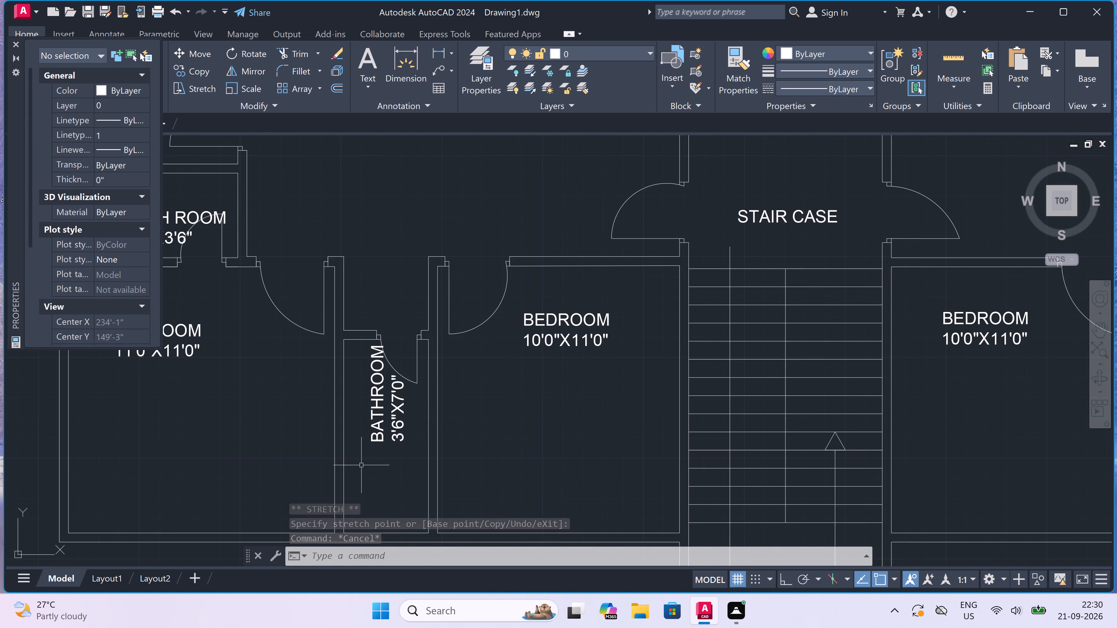
left_click(373, 432)
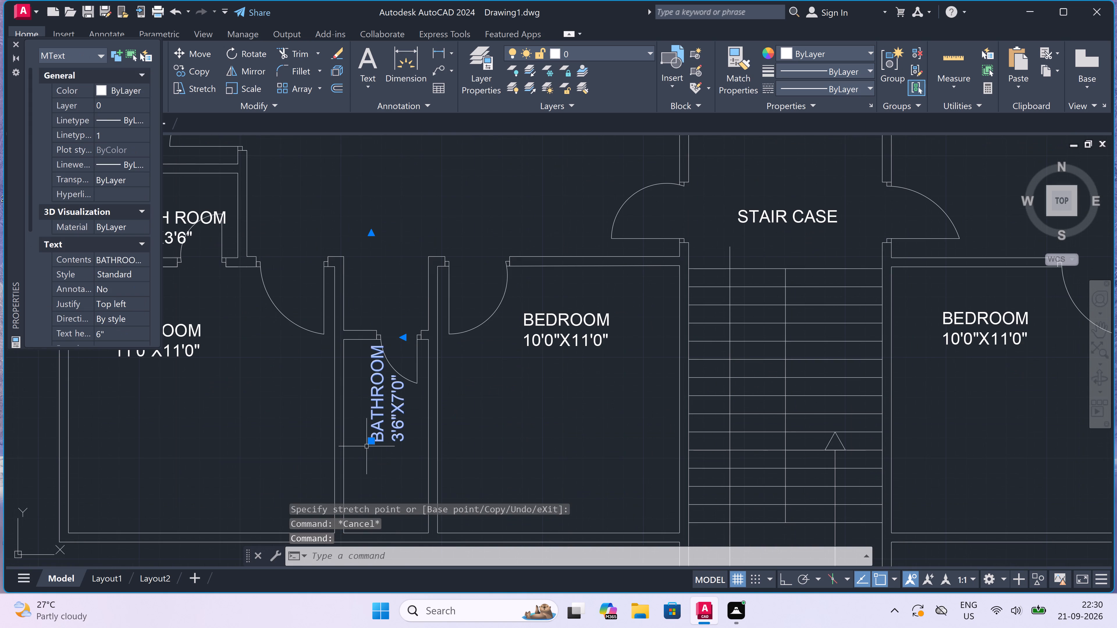
left_click_drag(369, 444, 368, 452)
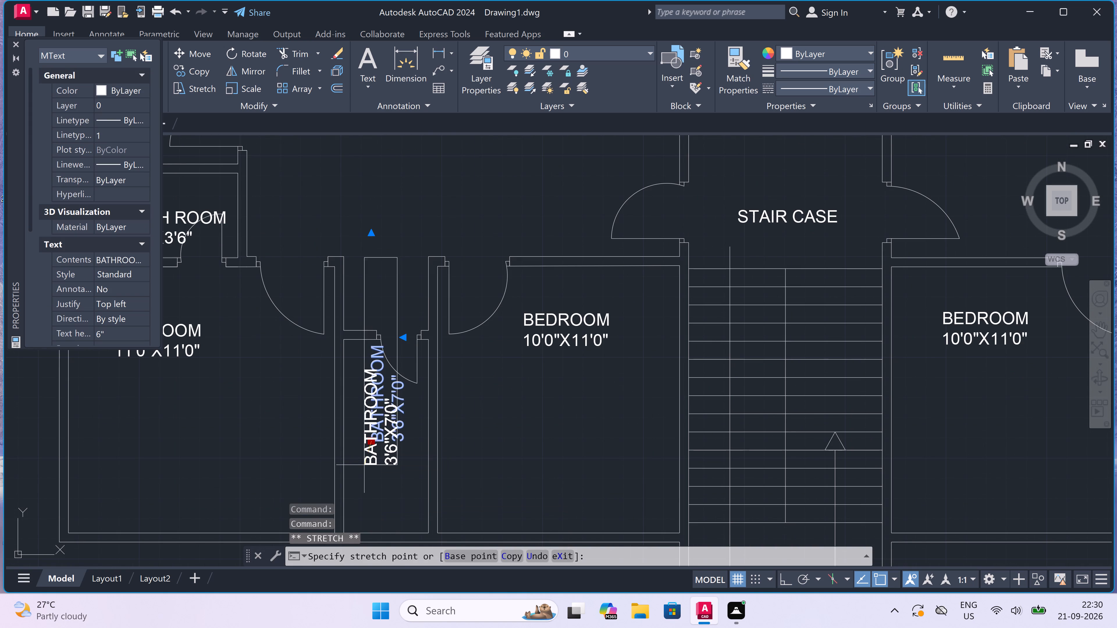
left_click(373, 499)
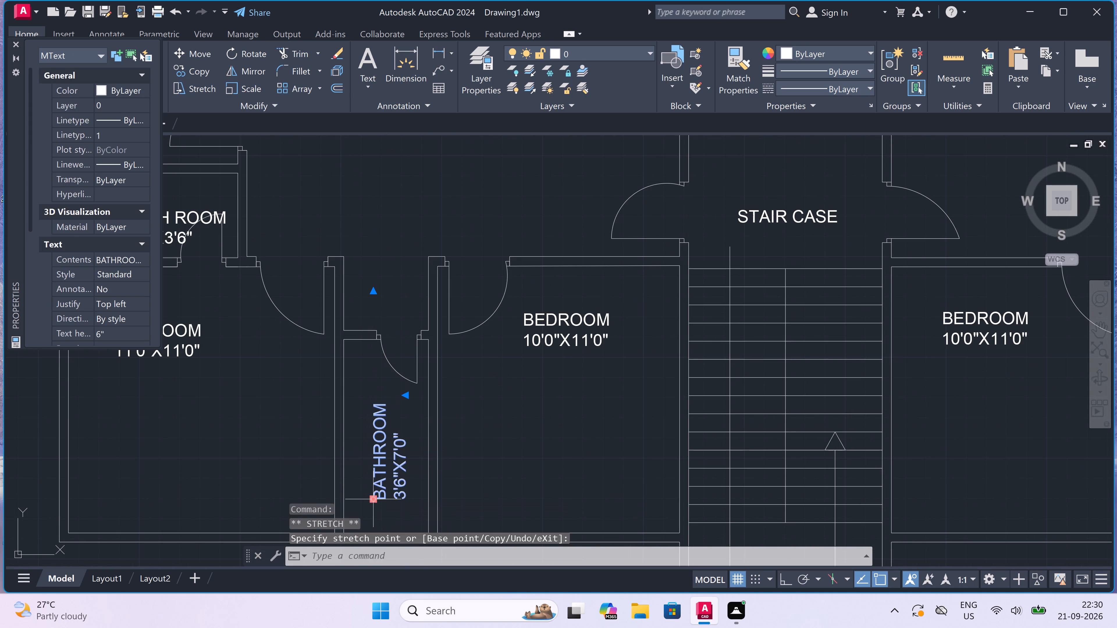
key("Escape")
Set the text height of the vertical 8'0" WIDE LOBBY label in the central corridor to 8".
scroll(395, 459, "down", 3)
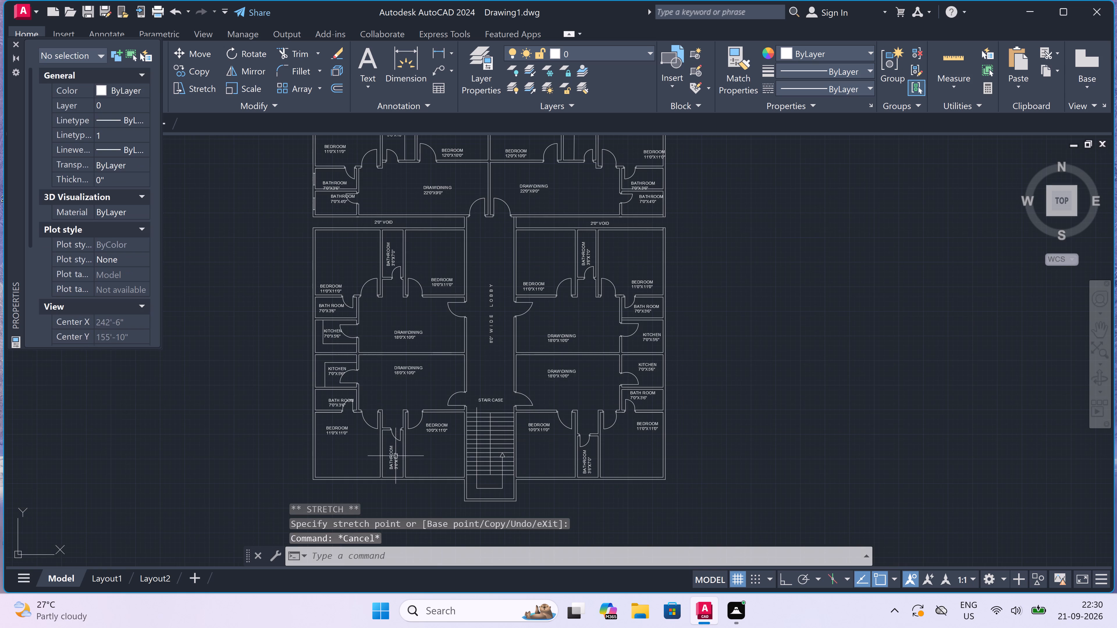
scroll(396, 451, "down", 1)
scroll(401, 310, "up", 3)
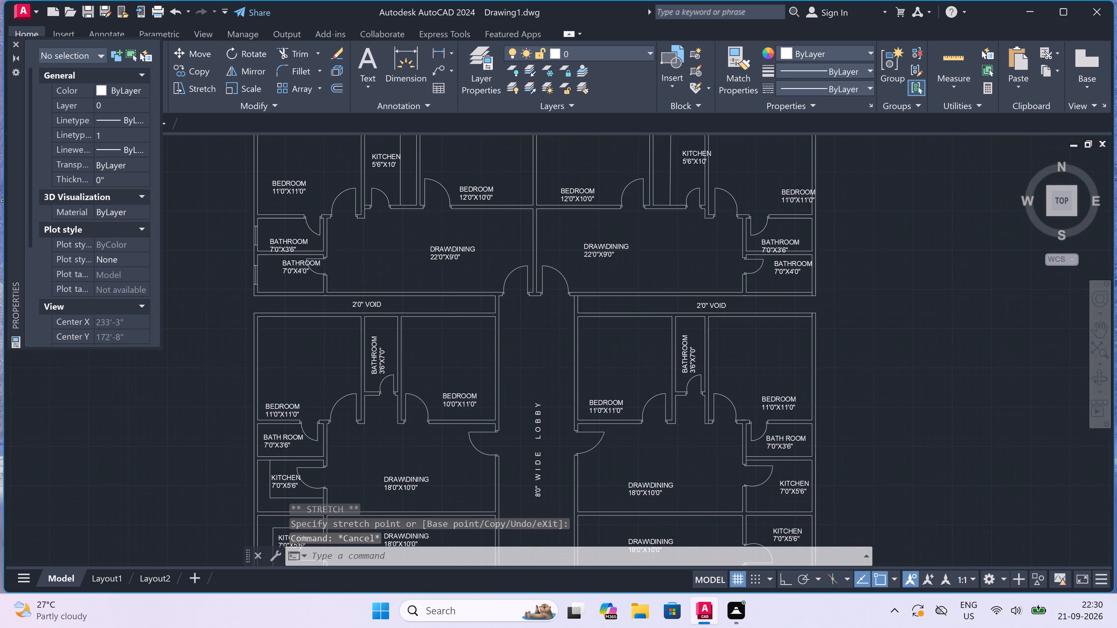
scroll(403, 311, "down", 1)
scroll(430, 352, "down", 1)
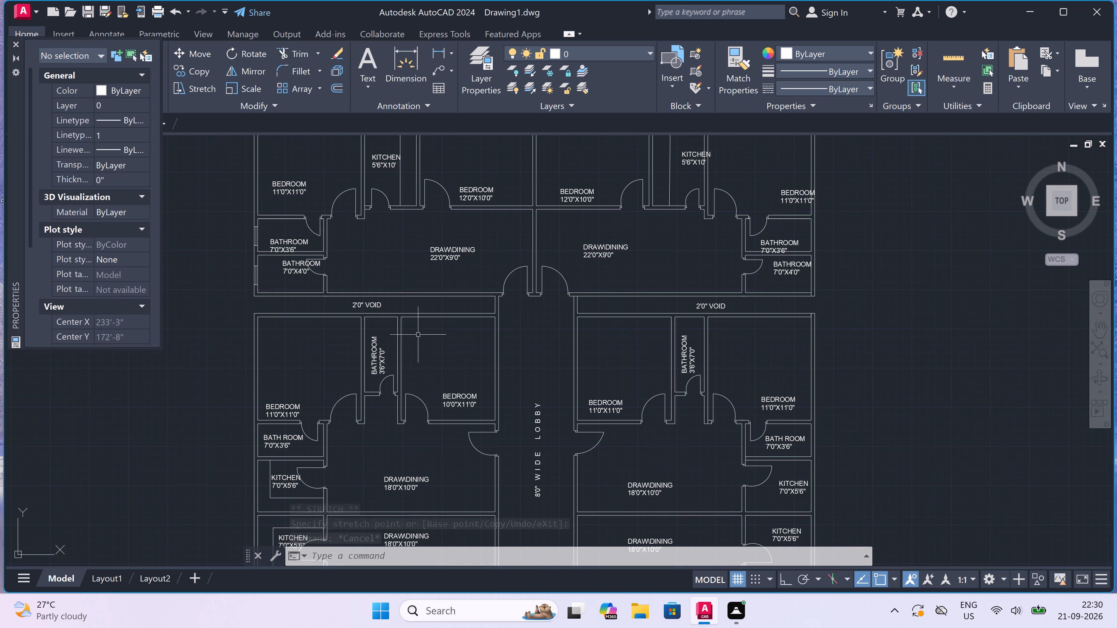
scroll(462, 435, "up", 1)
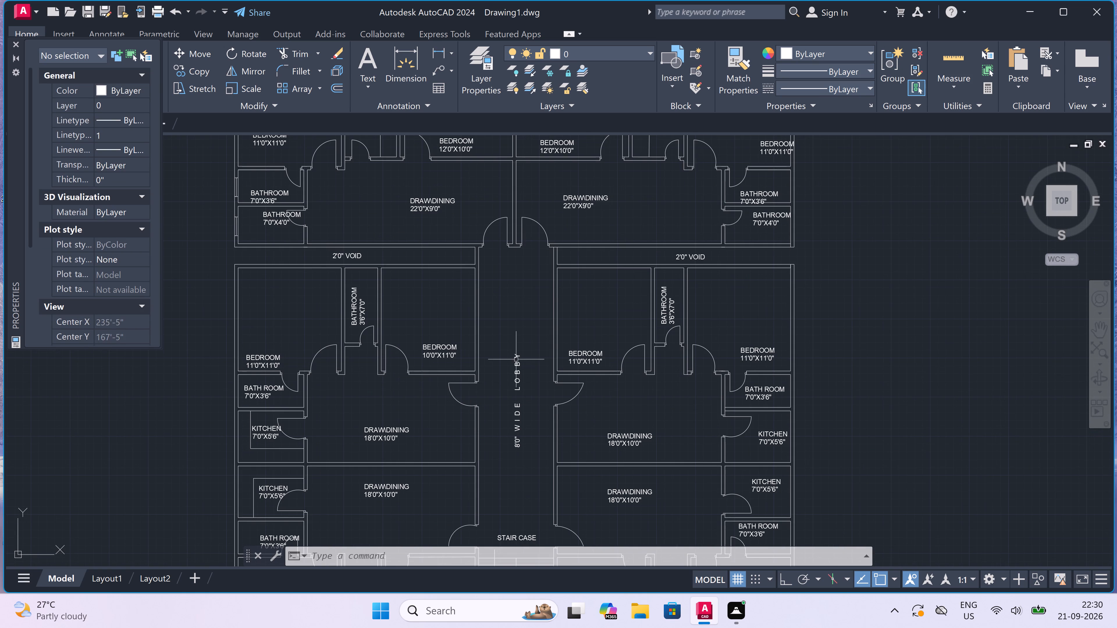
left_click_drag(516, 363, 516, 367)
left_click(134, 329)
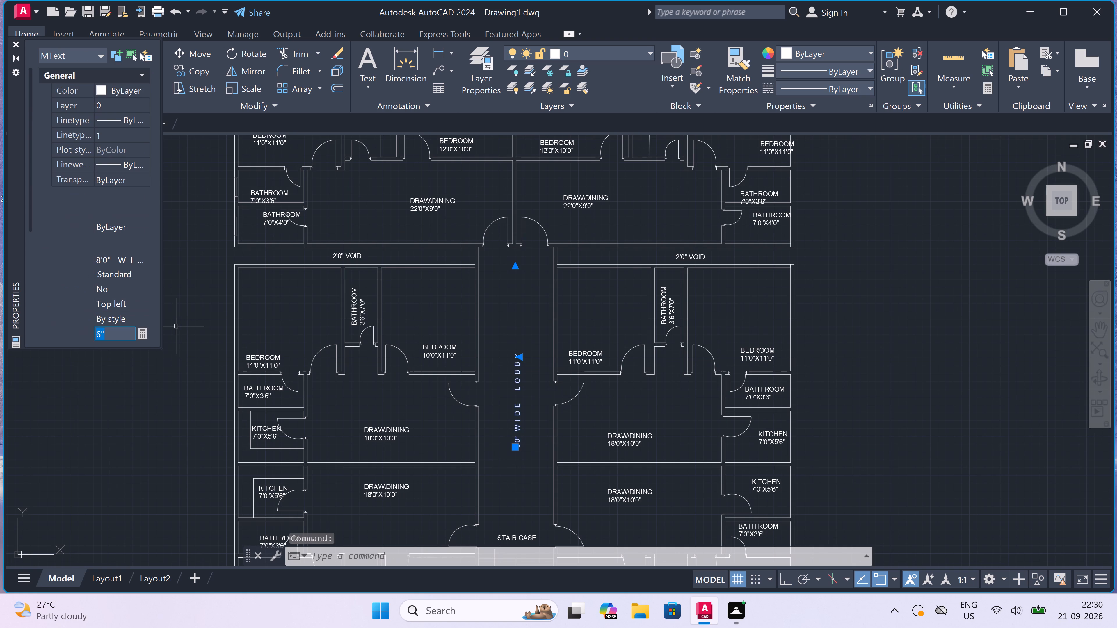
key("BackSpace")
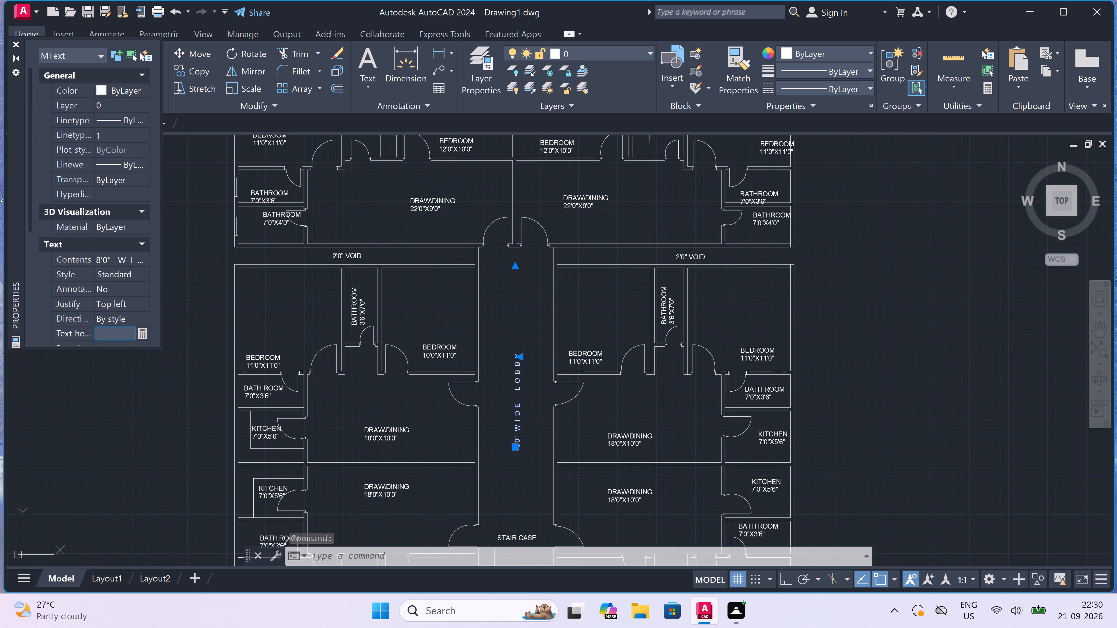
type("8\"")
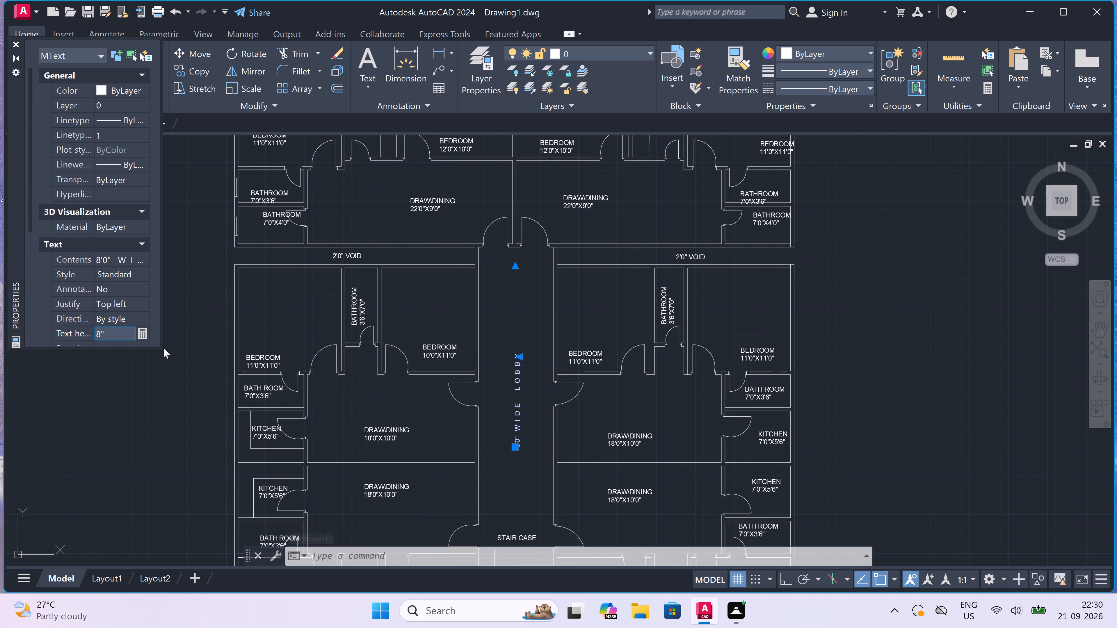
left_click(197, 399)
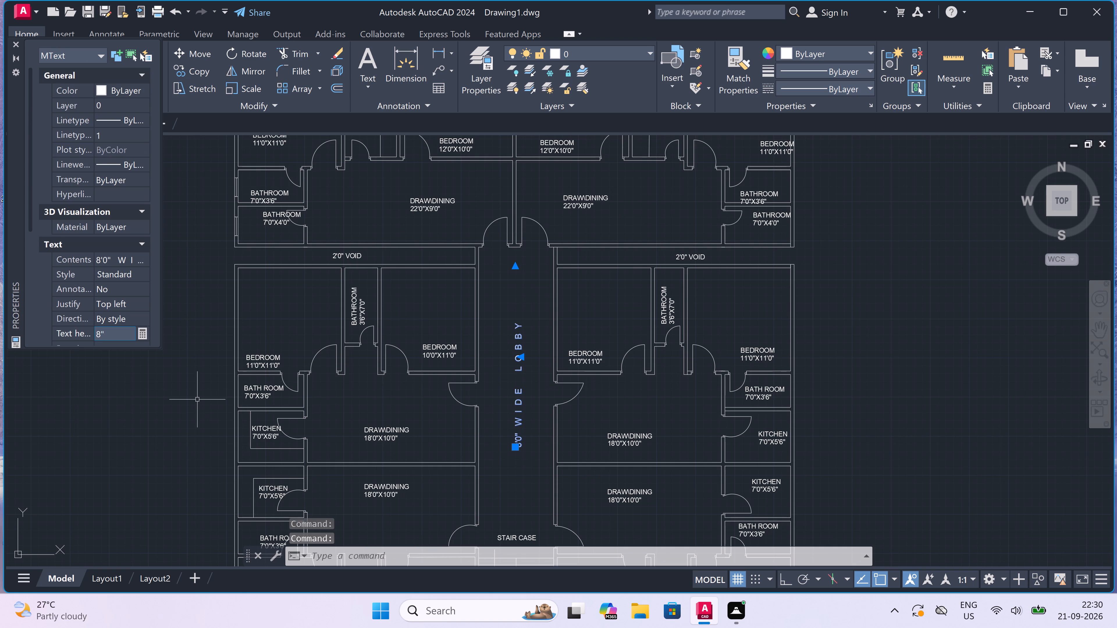
Set the text height of the 8'0" WIDE LOBBY label to 1' and deselect it.
left_click(118, 337)
key("BackSpace")
key("BackSpace")
key("BackSpace")
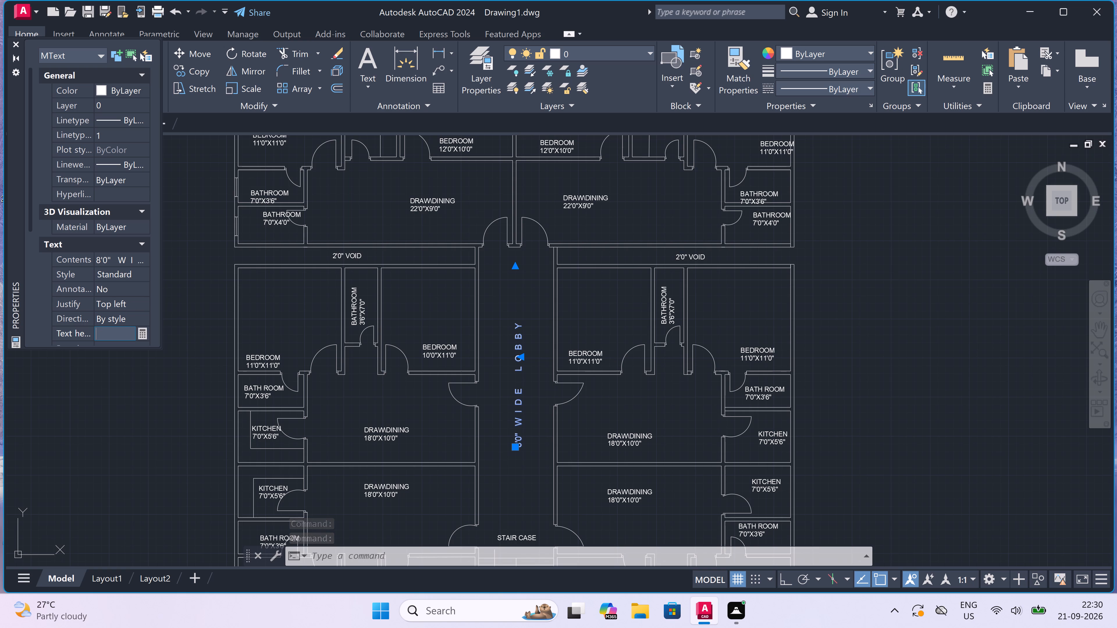
type("1'")
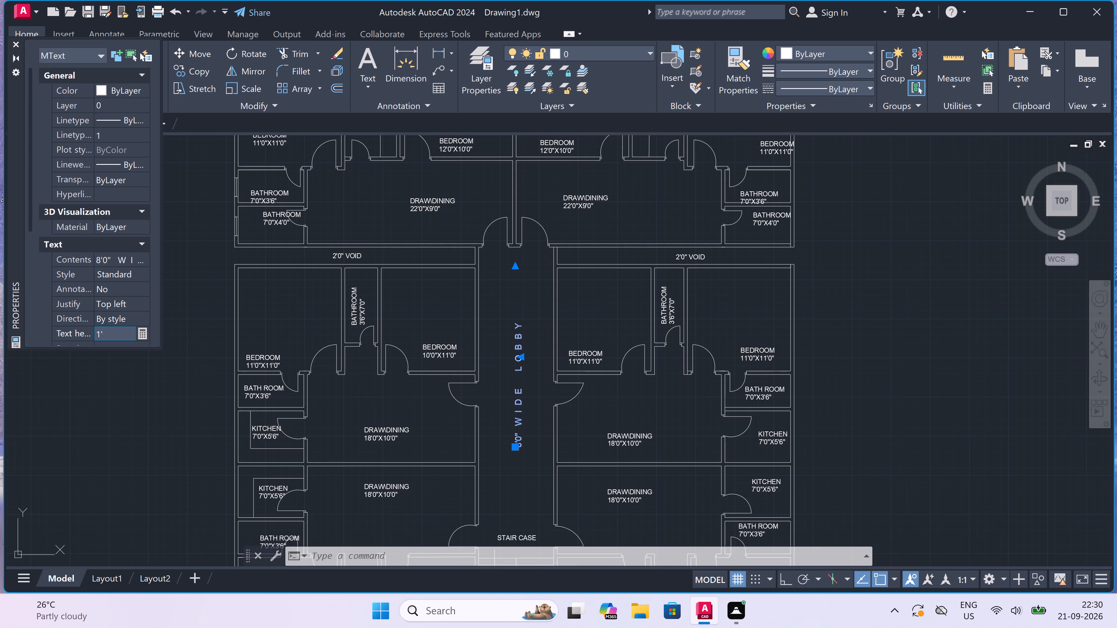
left_click(140, 381)
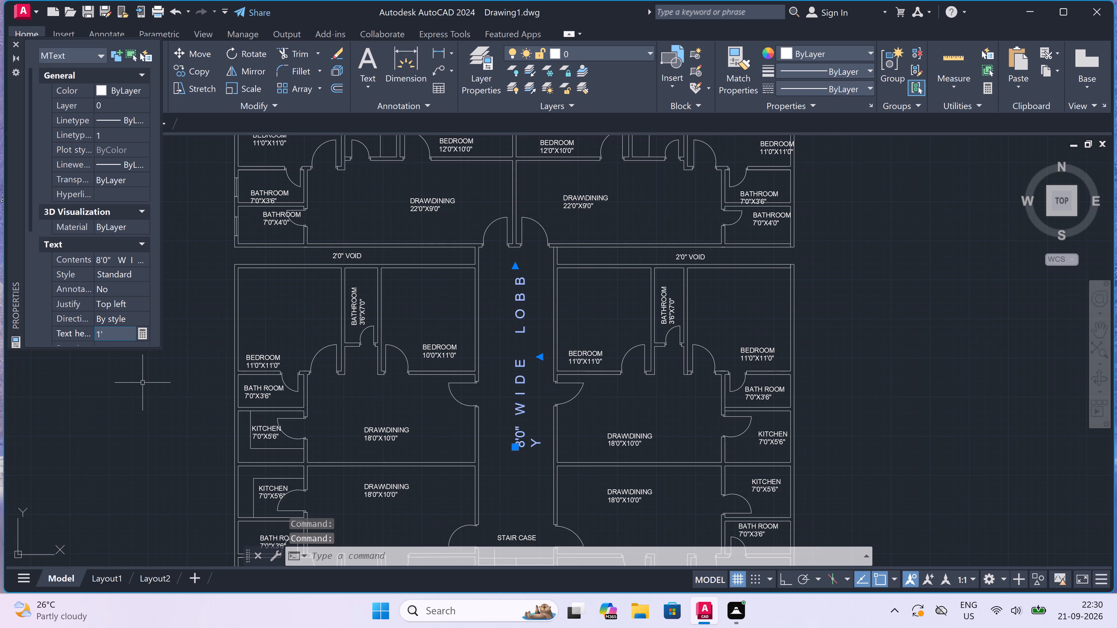
key("Escape")
scroll(316, 379, "down", 4)
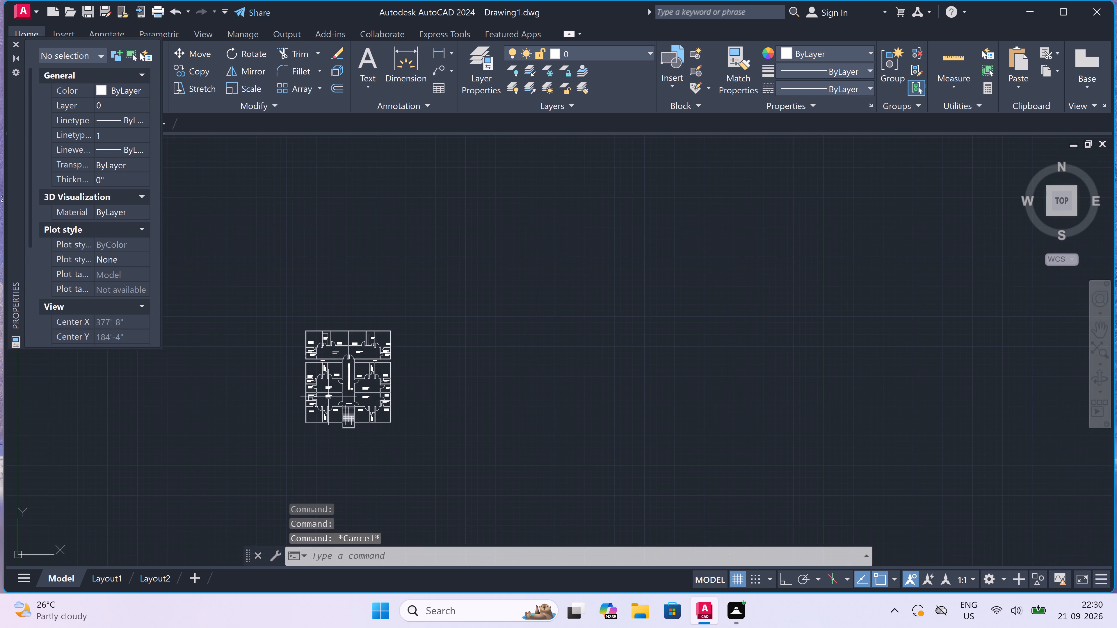
Set the text height of the vertical 8'0" WIDE LOBBY label in the central corridor to 9" and deselect it.
scroll(328, 397, "up", 3)
scroll(388, 374, "up", 2)
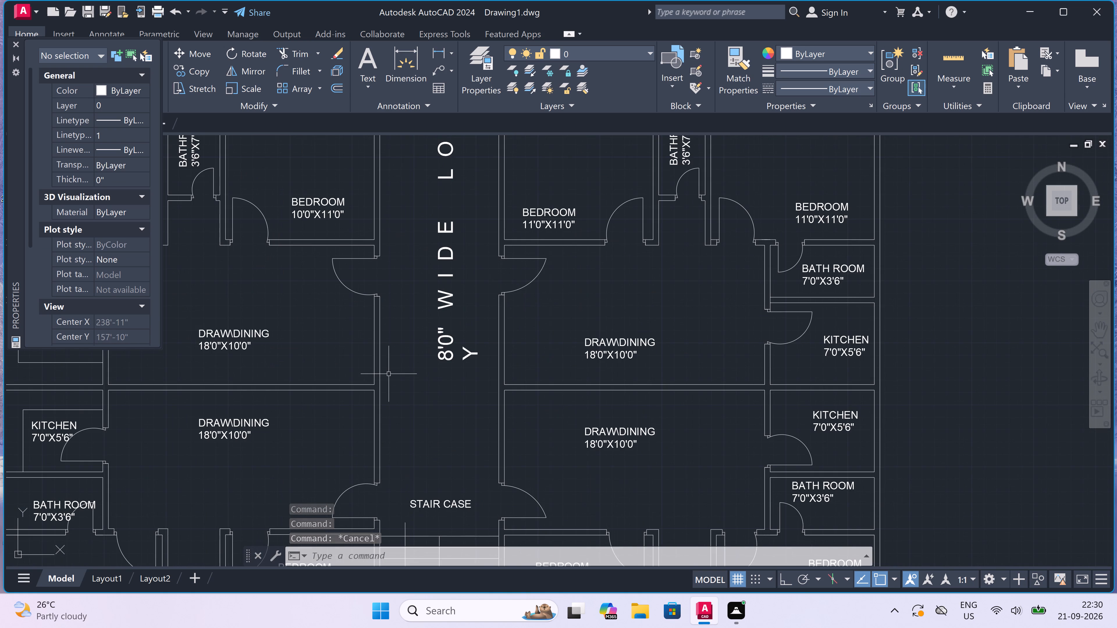
scroll(389, 375, "down", 1)
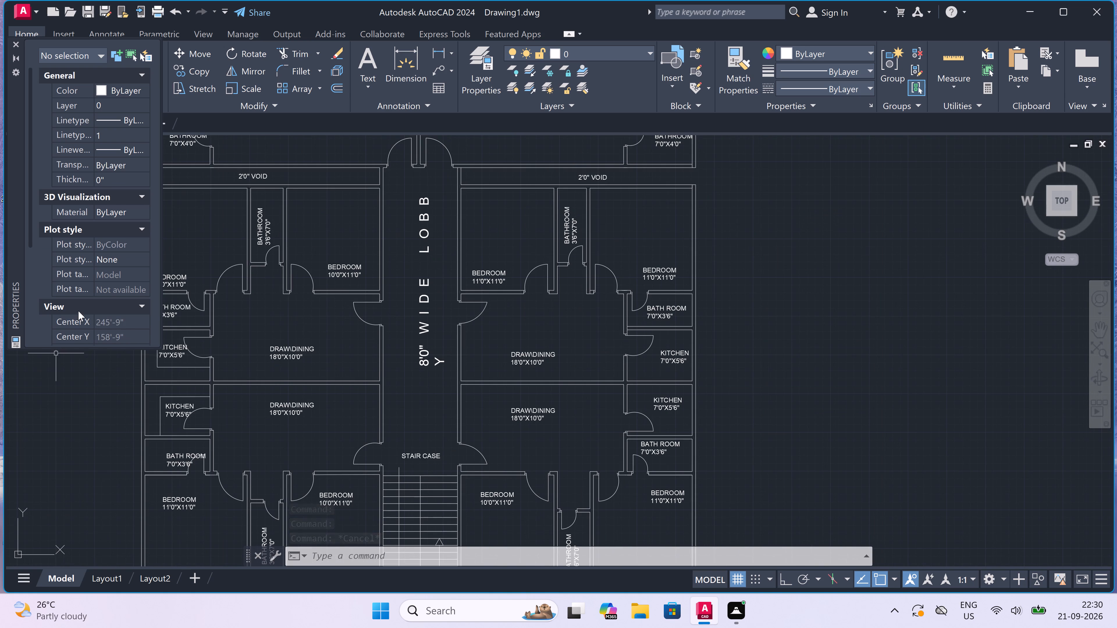
left_click(421, 287)
left_click(122, 337)
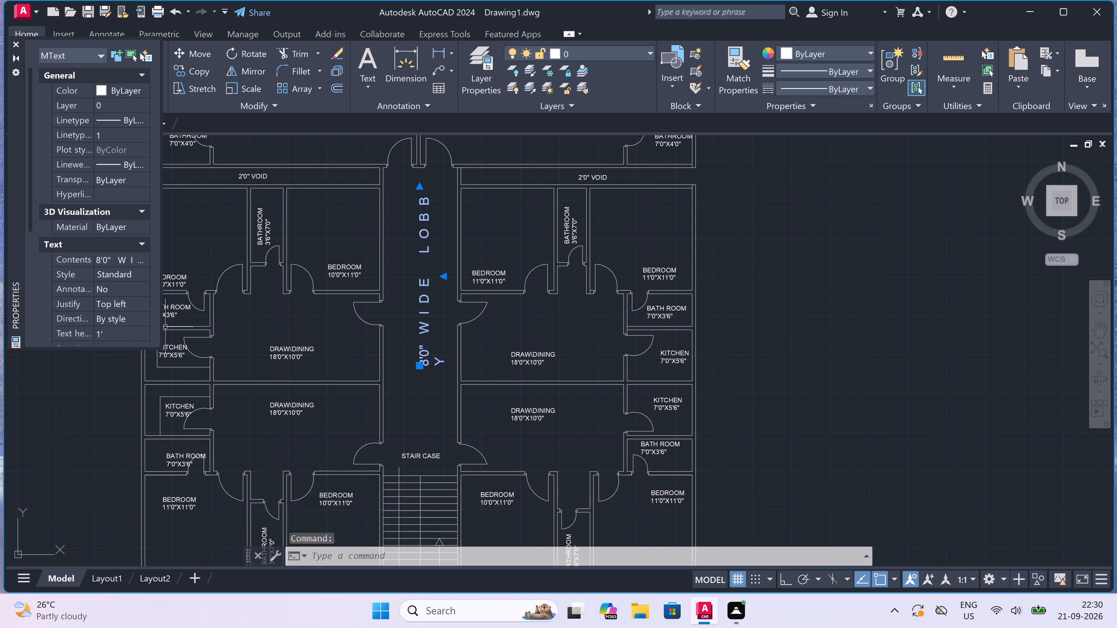
key("BackSpace")
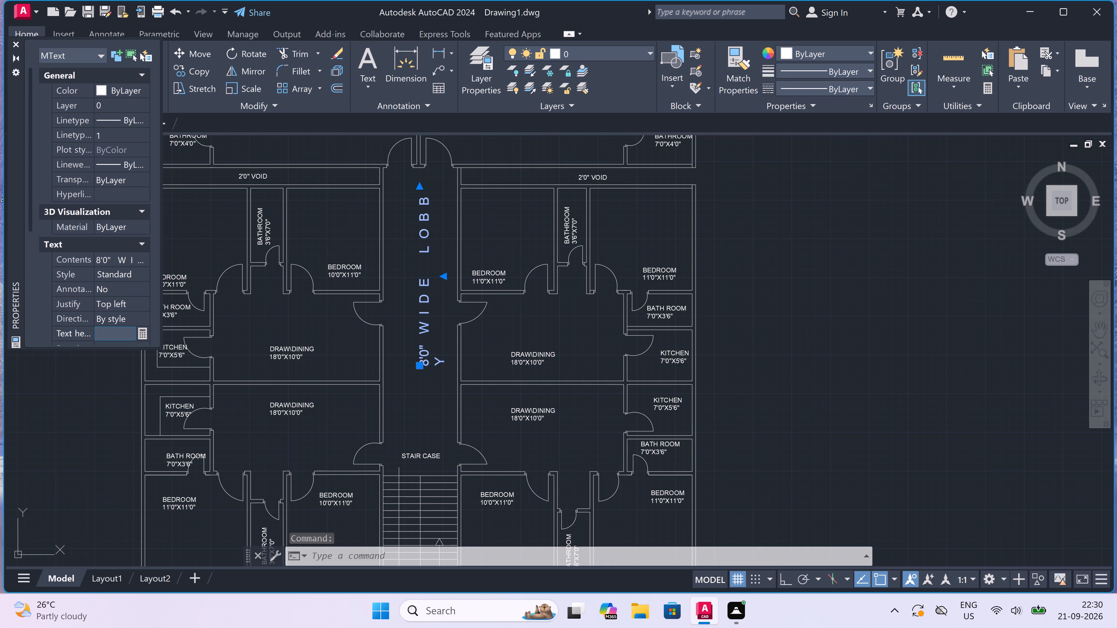
type("9\"")
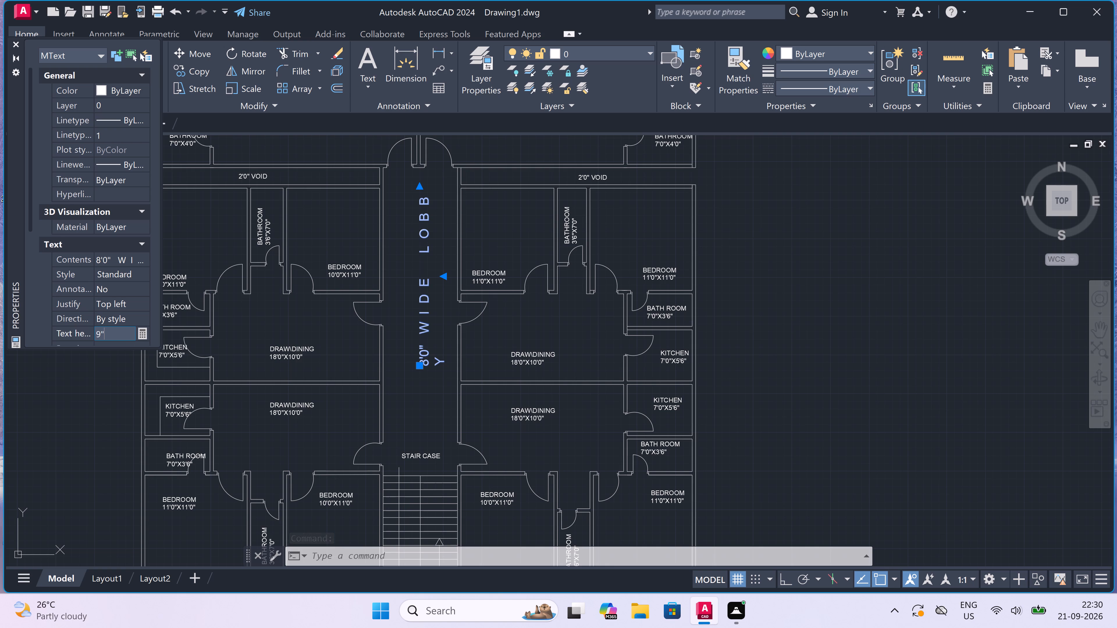
left_click_drag(115, 377, 117, 385)
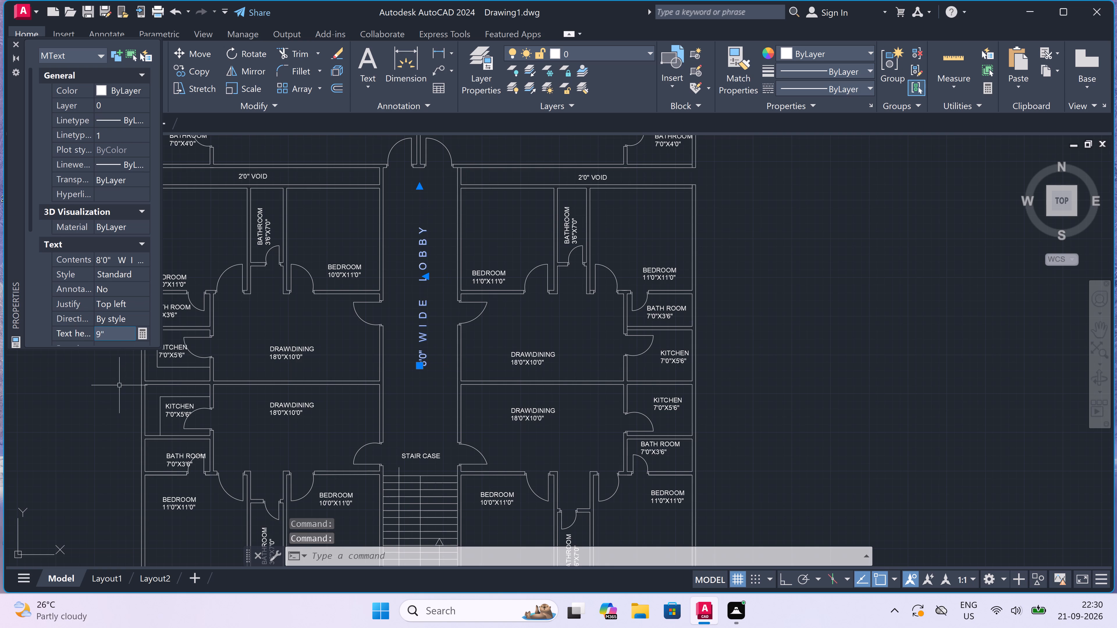
key("Escape")
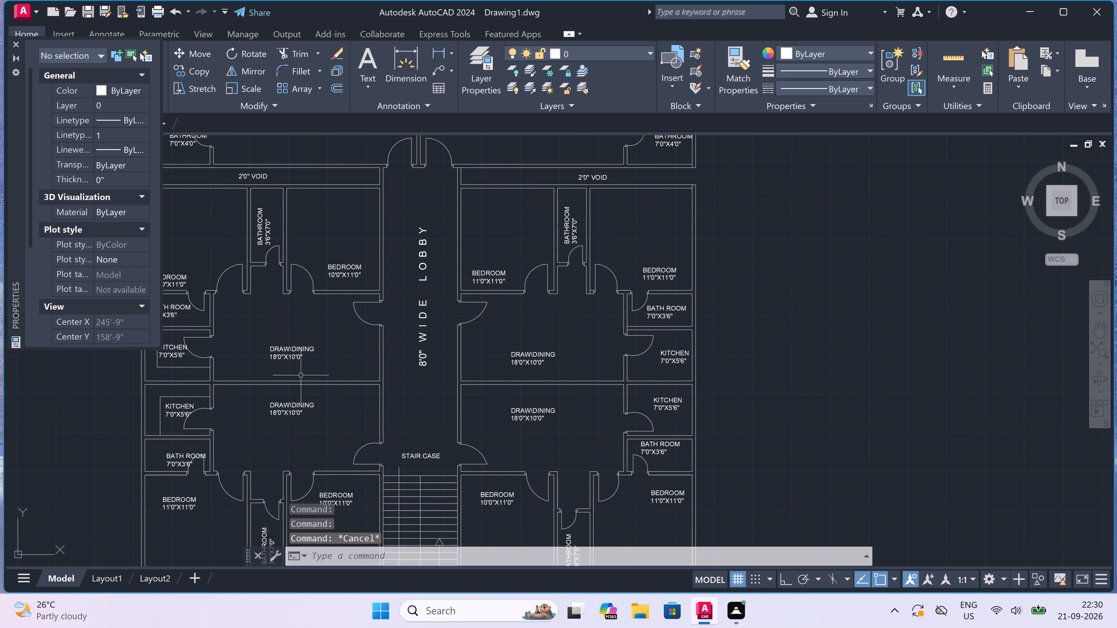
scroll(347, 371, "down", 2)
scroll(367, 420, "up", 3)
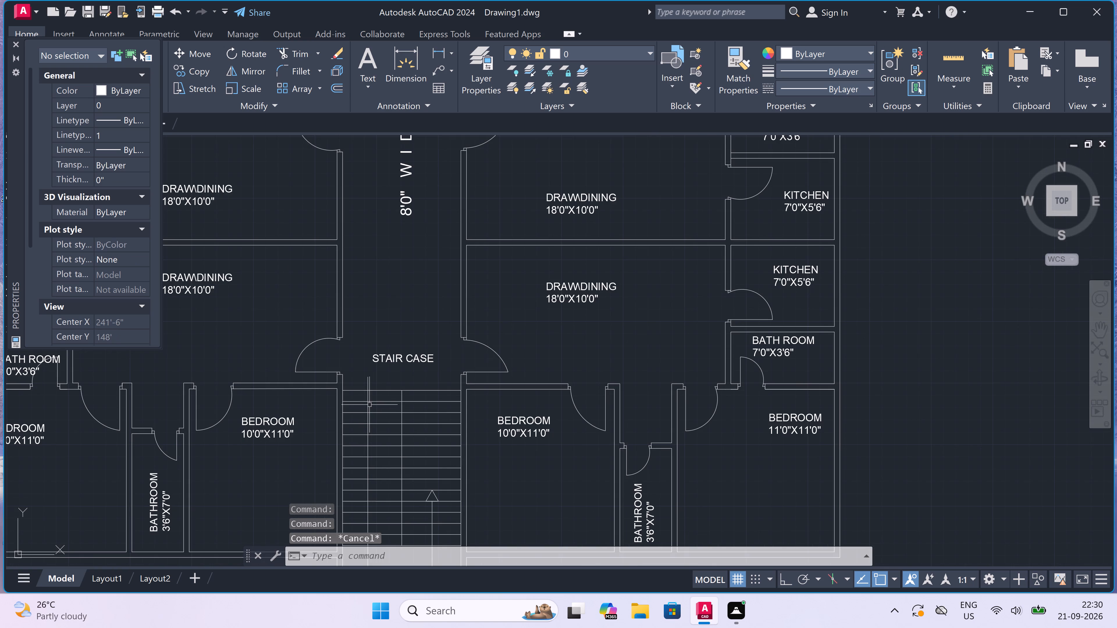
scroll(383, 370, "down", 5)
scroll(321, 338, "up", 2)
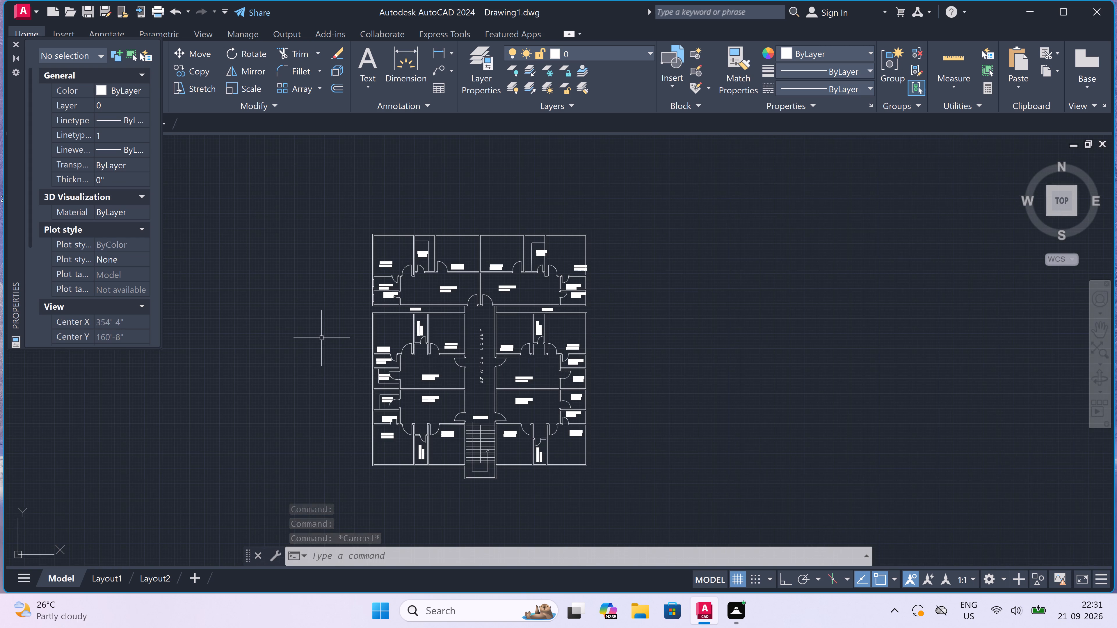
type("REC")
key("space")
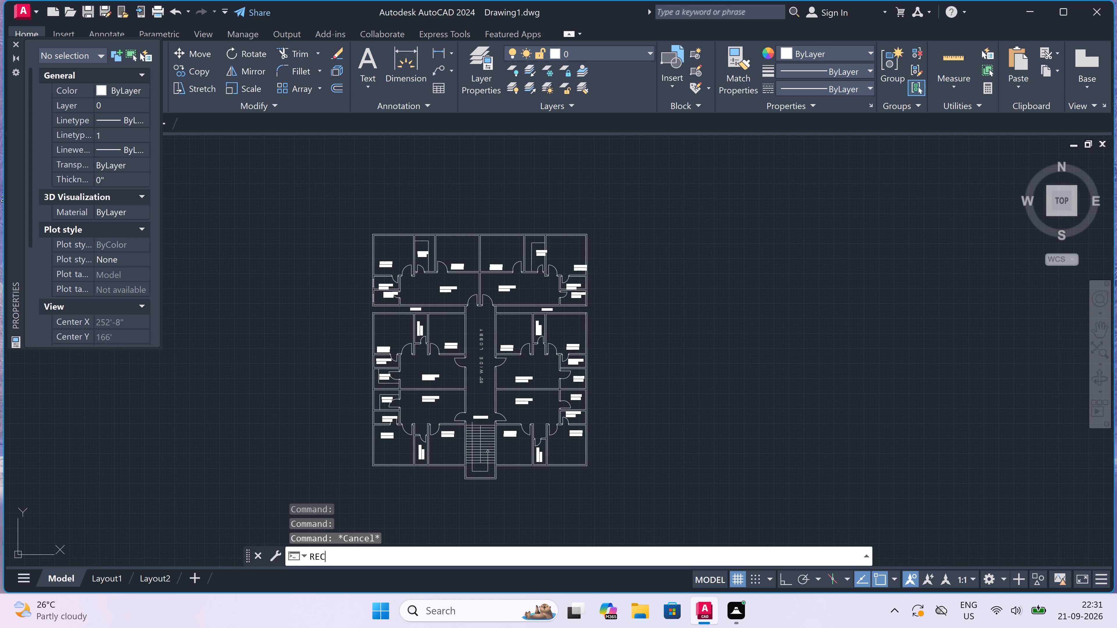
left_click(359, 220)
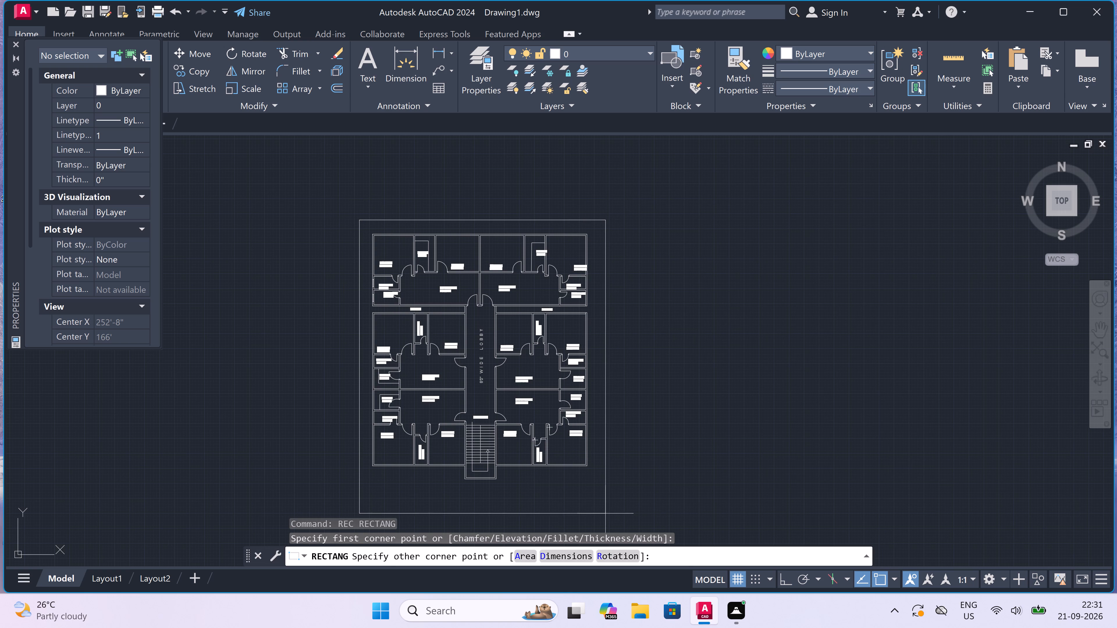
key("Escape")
Draw a rectangular border around the whole floor plan, leaving a margin on all sides and extra space below the staircase.
key("space")
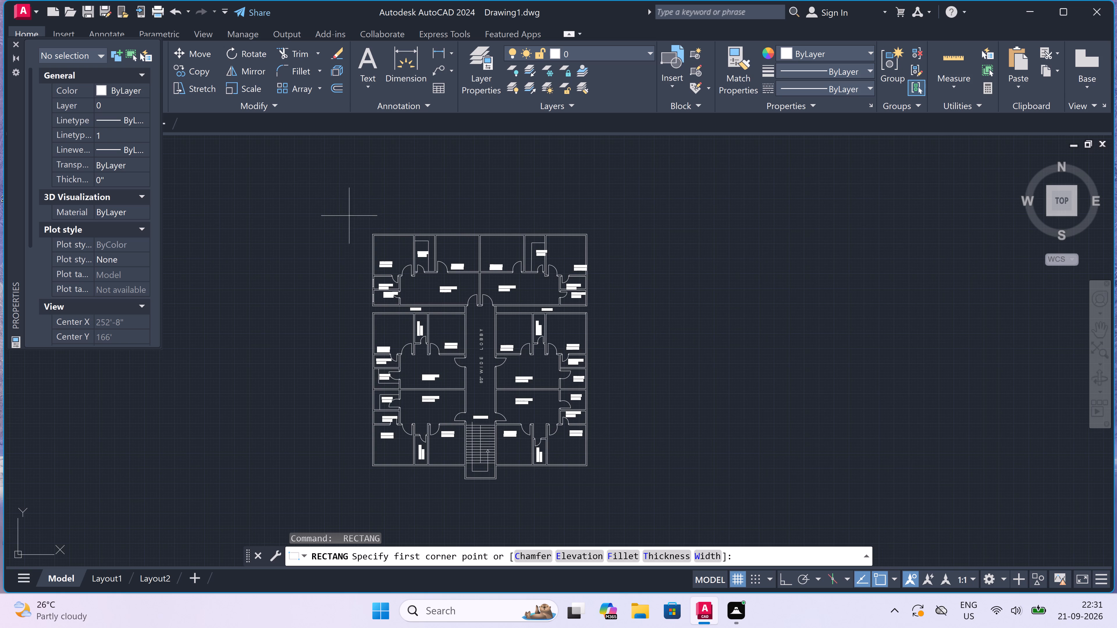
left_click_drag(348, 212, 350, 217)
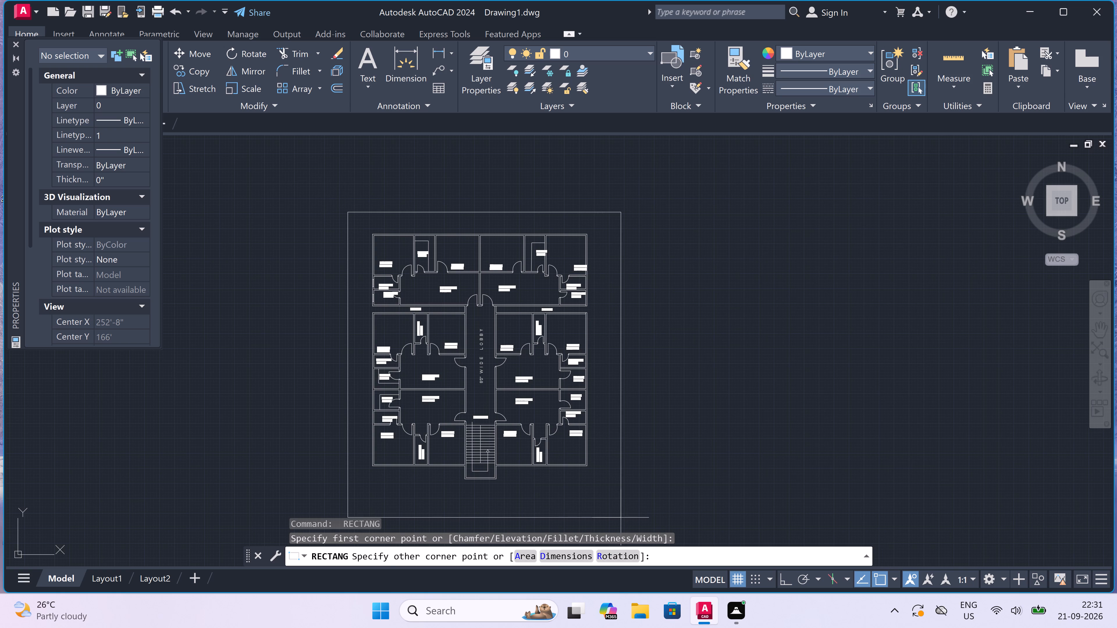
left_click(621, 515)
Add the multiline text title GROUND FLOOR PLAN below the staircase, inside the border rectangle.
scroll(529, 372, "down", 2)
scroll(519, 410, "up", 3)
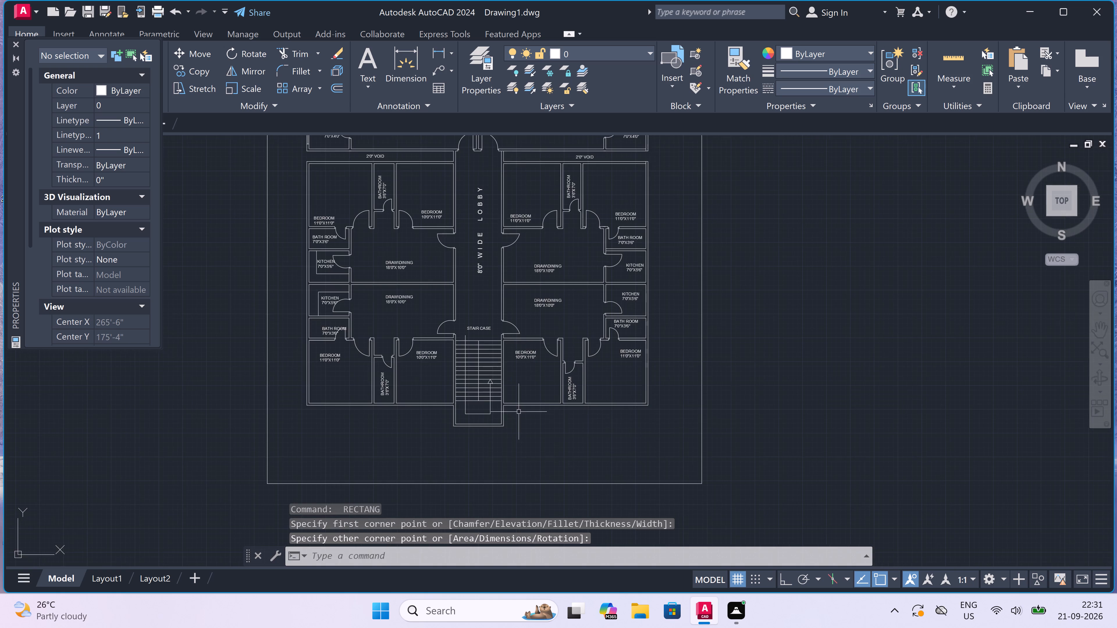
scroll(505, 443, "down", 2)
scroll(497, 453, "up", 4)
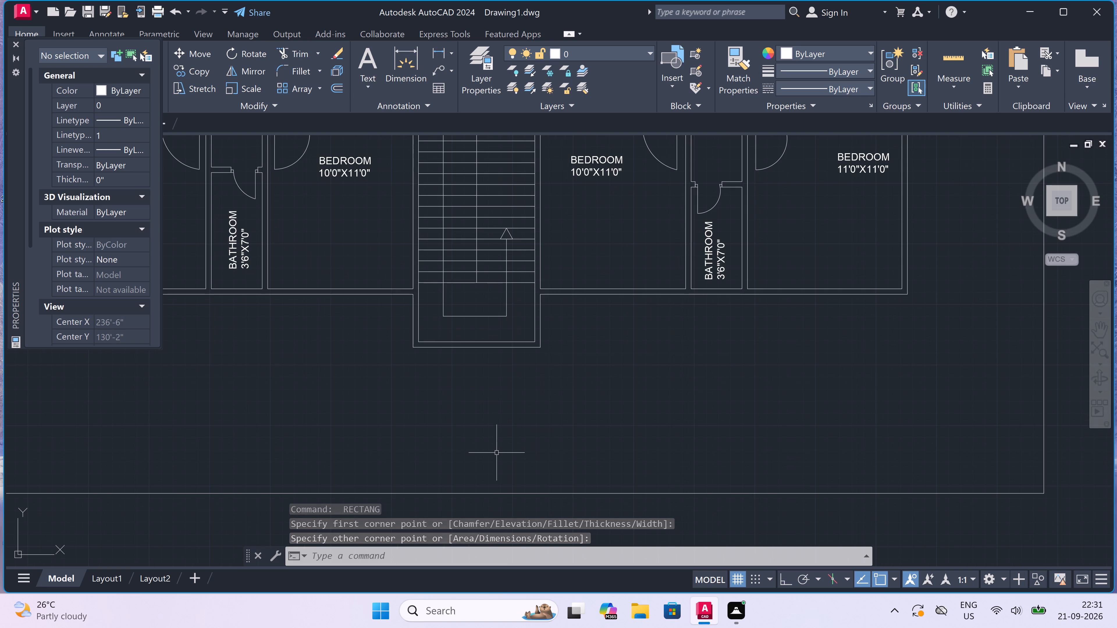
type("MT")
key("space")
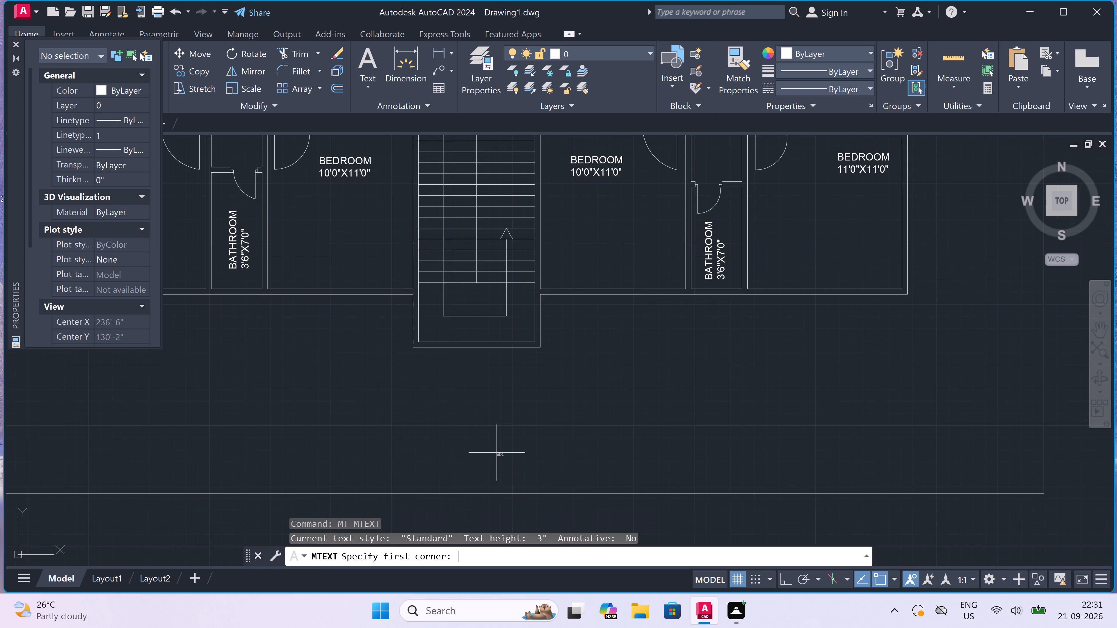
scroll(497, 453, "down", 1)
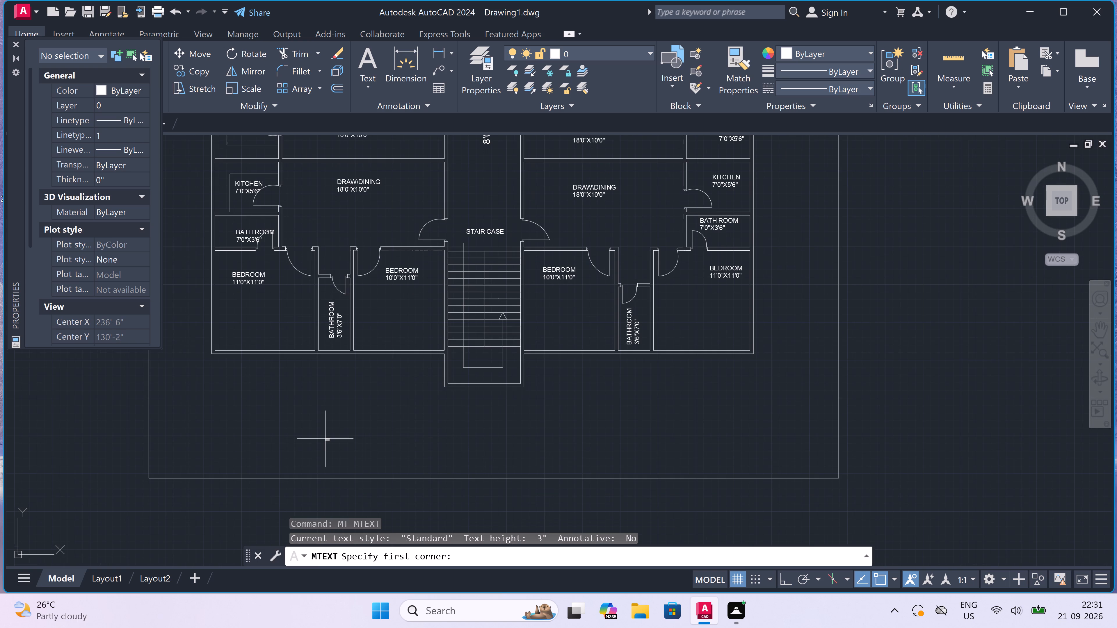
left_click_drag(329, 436, 333, 435)
left_click(774, 454)
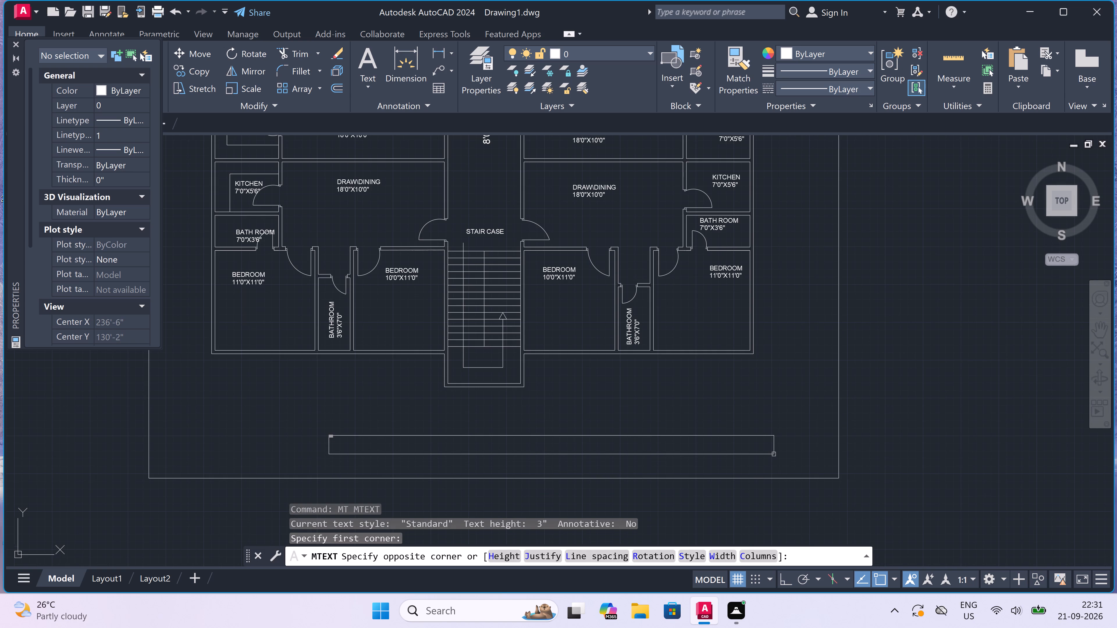
type("GROUN")
key("d")
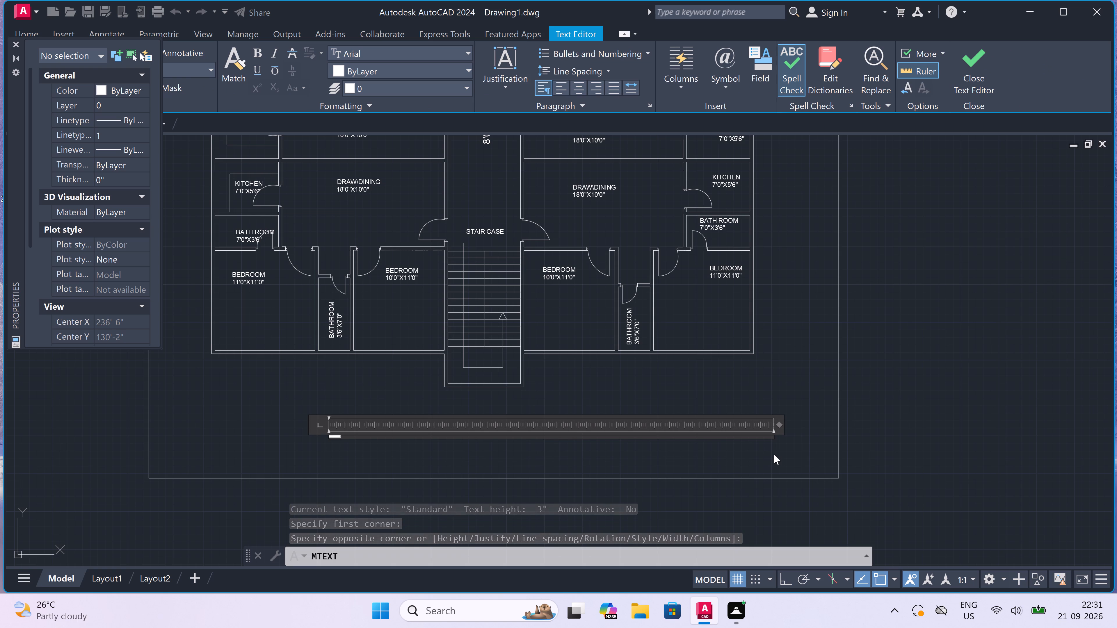
scroll(405, 453, "up", 2)
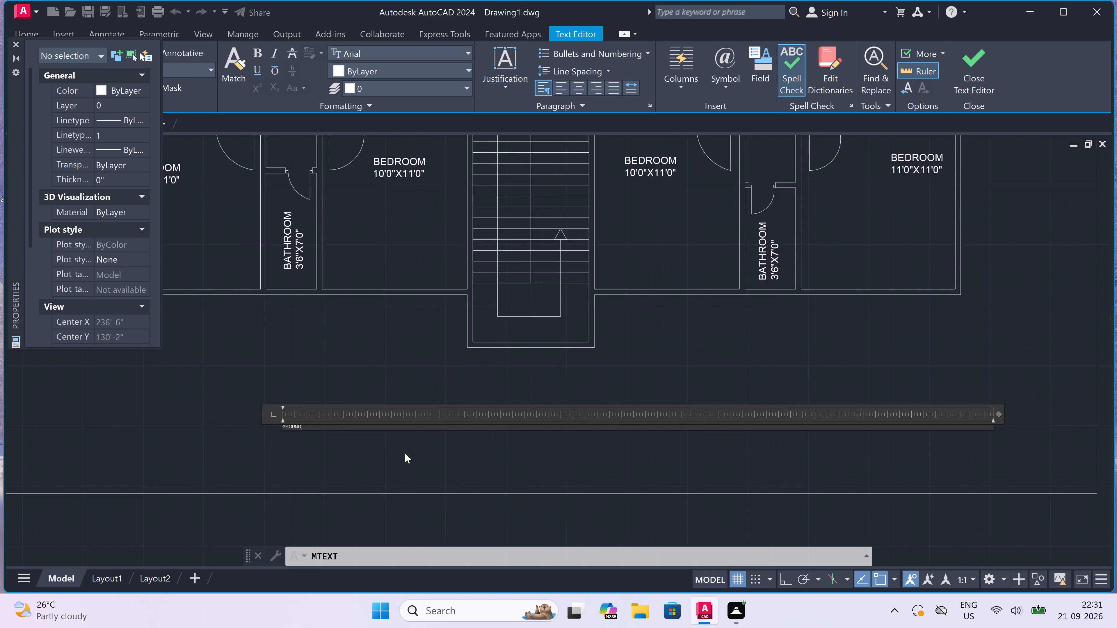
scroll(405, 453, "up", 1)
key("space")
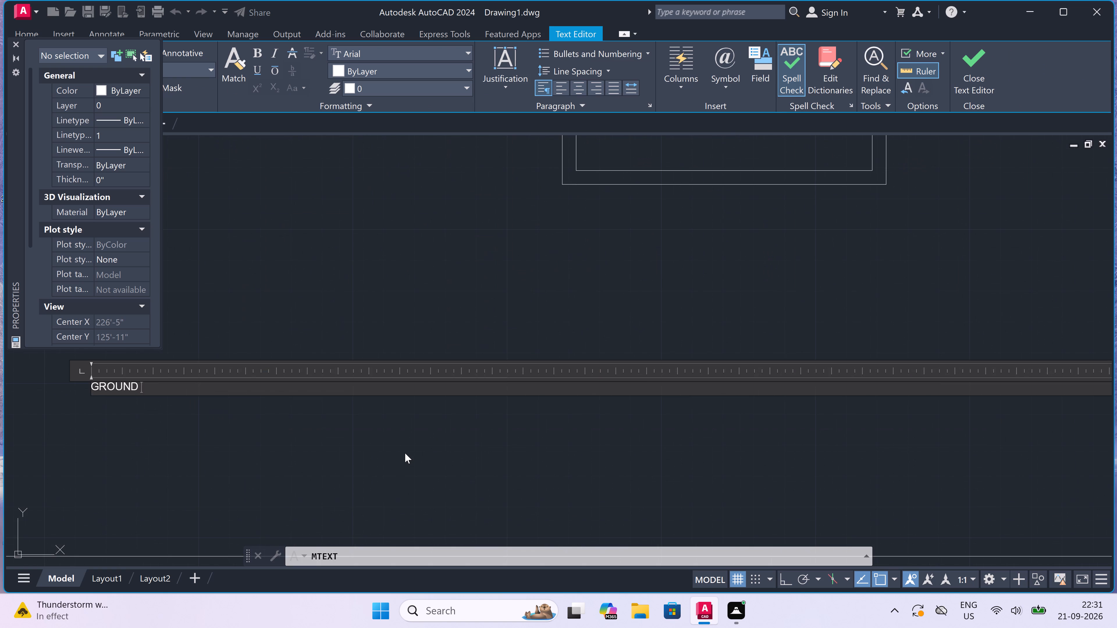
type("G")
key("BackSpace")
type("FLOOR")
key("space")
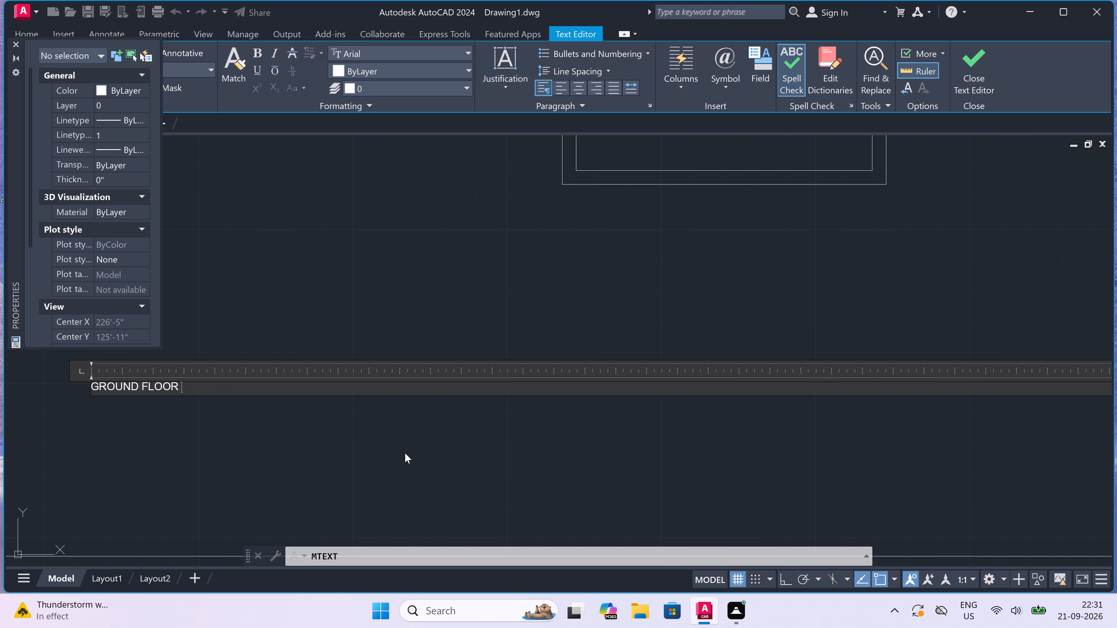
type("PLAN")
left_click(405, 454)
Set the text height of the GROUND FLOOR PLAN title to 2' and deselect it.
scroll(309, 392, "down", 2)
left_click(249, 391)
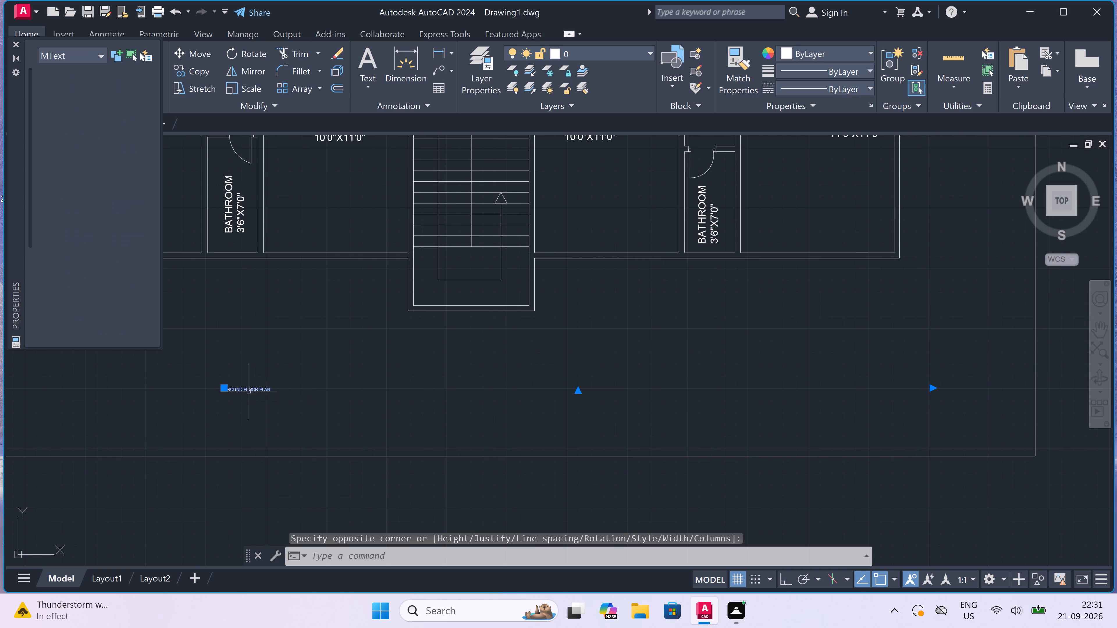
left_click(114, 338)
key("BackSpace")
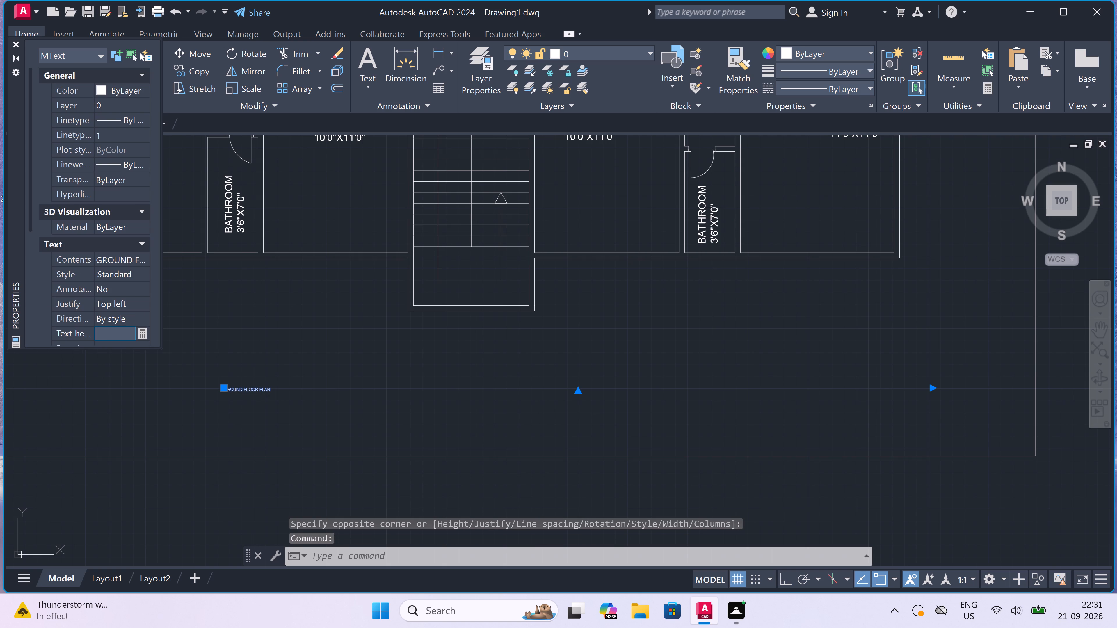
type("2\"")
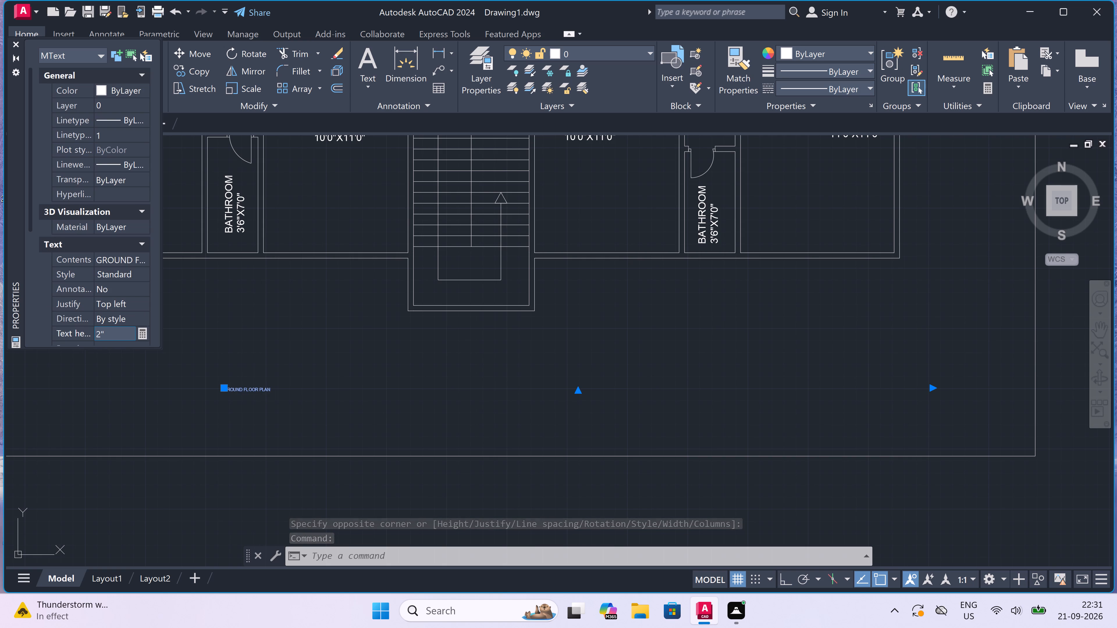
key("BackSpace")
key("apostrophe")
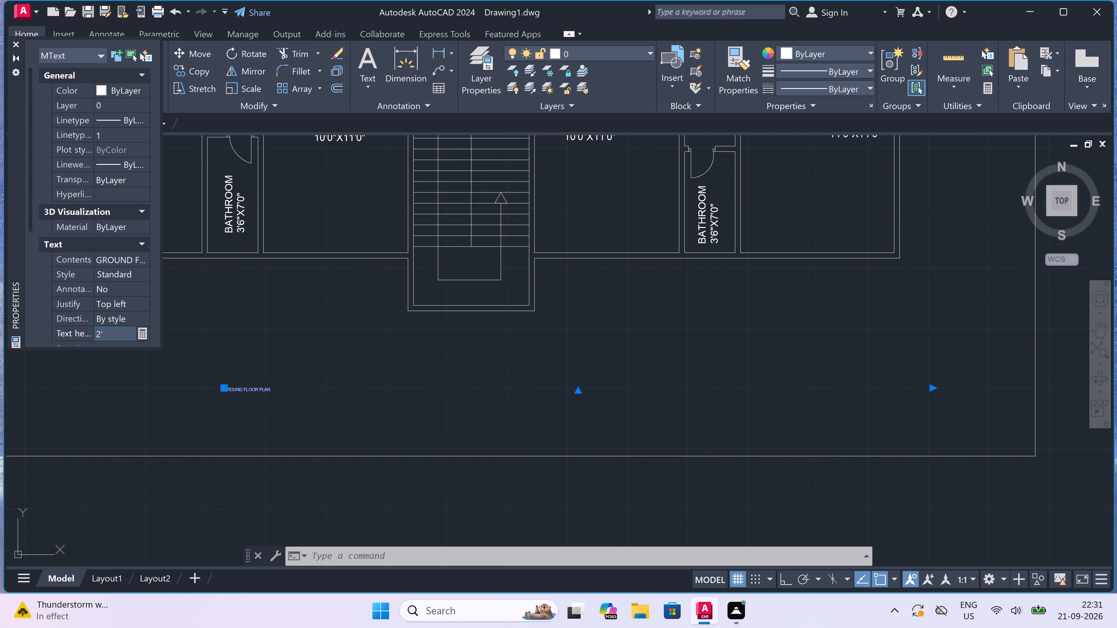
left_click(263, 343)
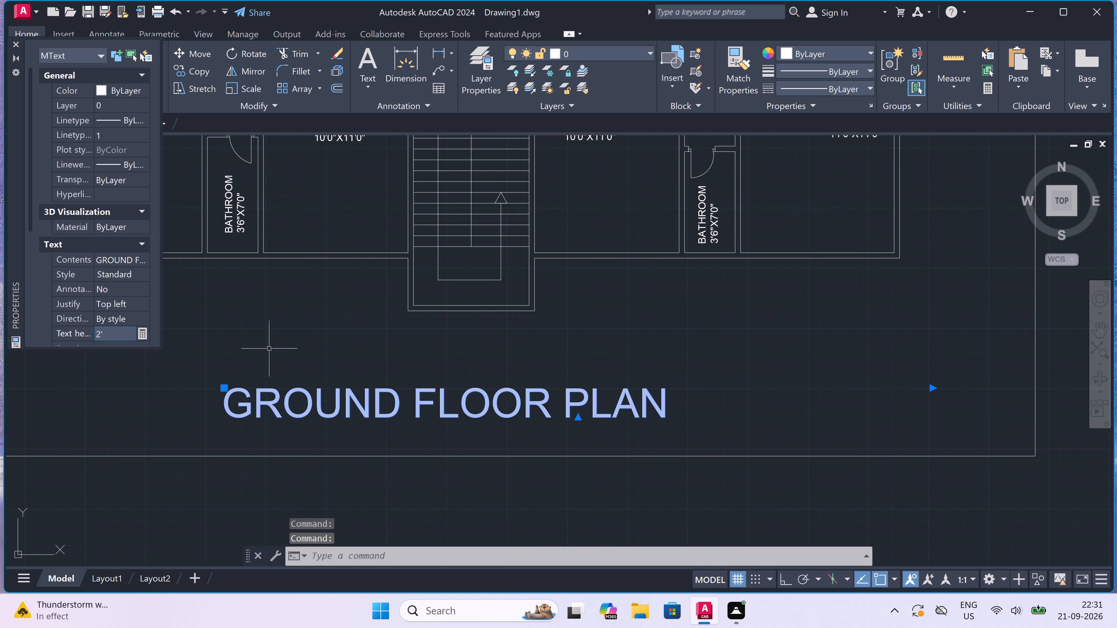
key("Escape")
Underline the GROUND FLOOR PLAN title with a straight horizontal line about 31' long, just below the text and spanning its full width.
scroll(351, 381, "down", 4)
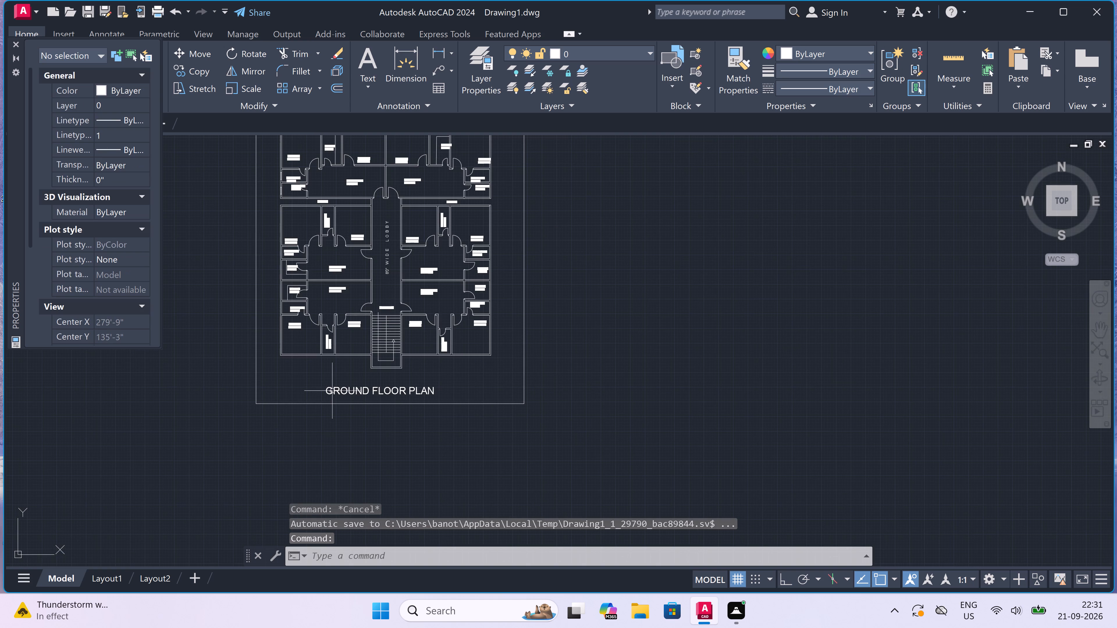
scroll(328, 391, "up", 1)
key("l")
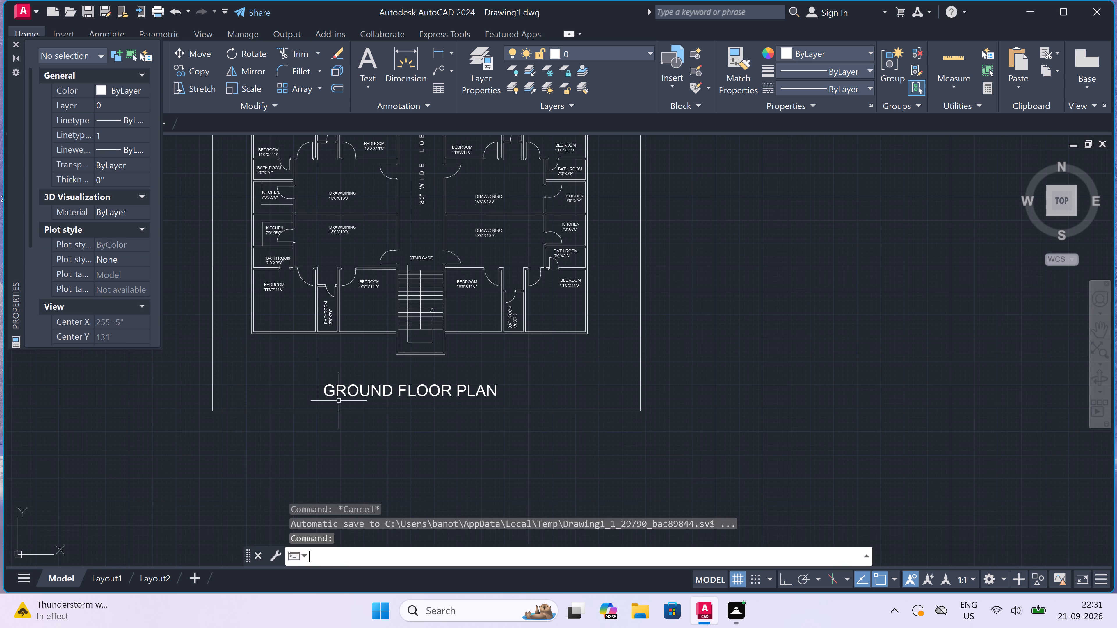
key("space")
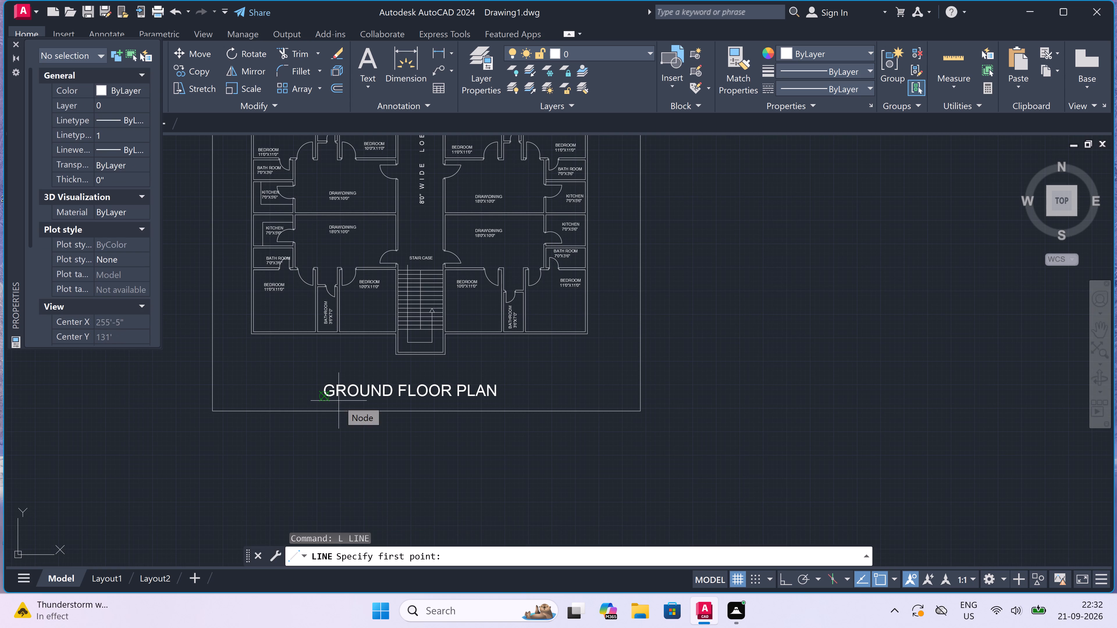
scroll(337, 401, "up", 6)
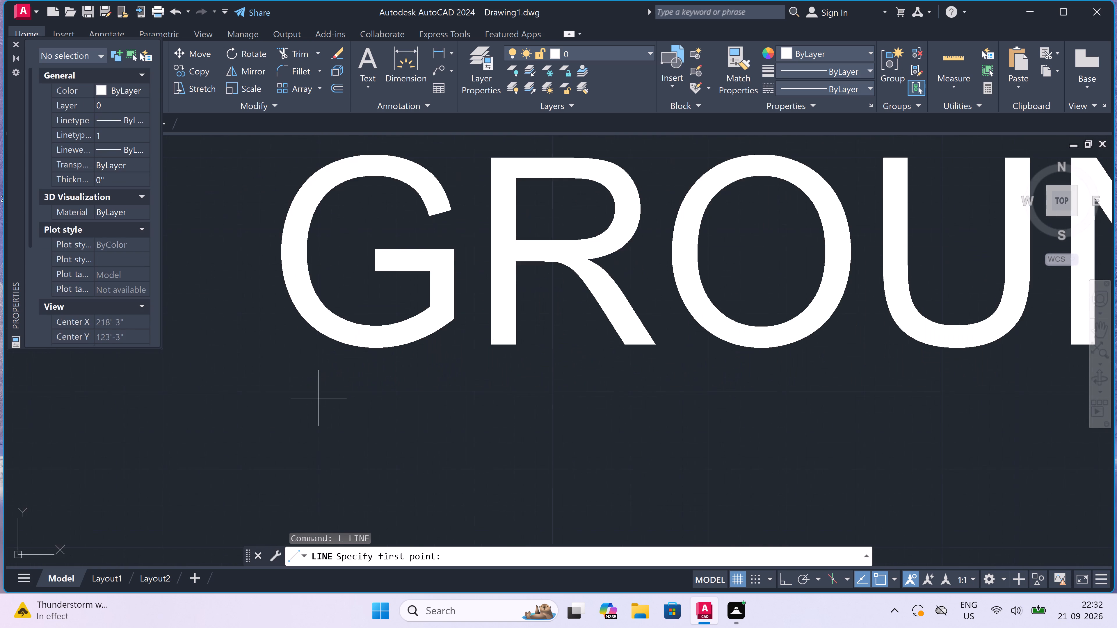
scroll(319, 397, "up", 2)
left_click_drag(173, 374, 495, 404)
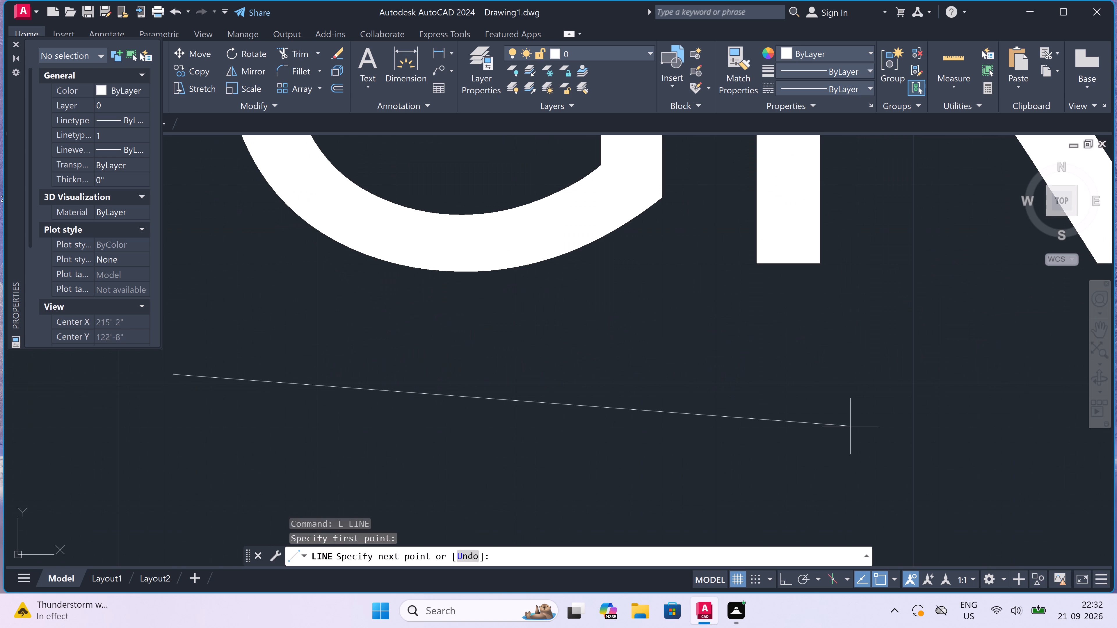
key("F8")
scroll(727, 433, "down", 3)
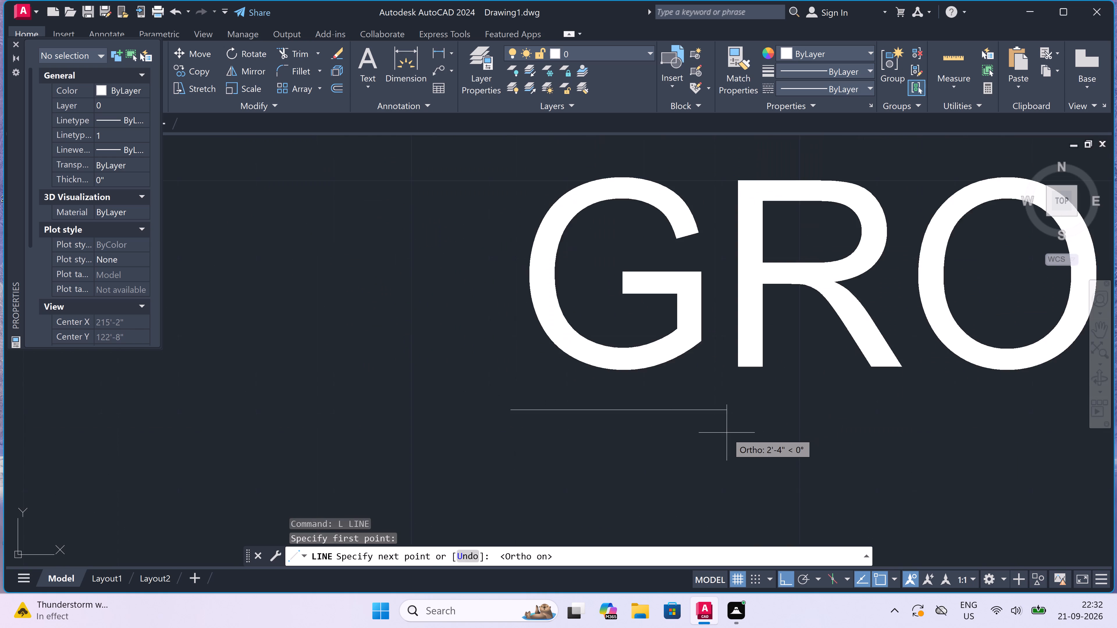
scroll(727, 433, "down", 5)
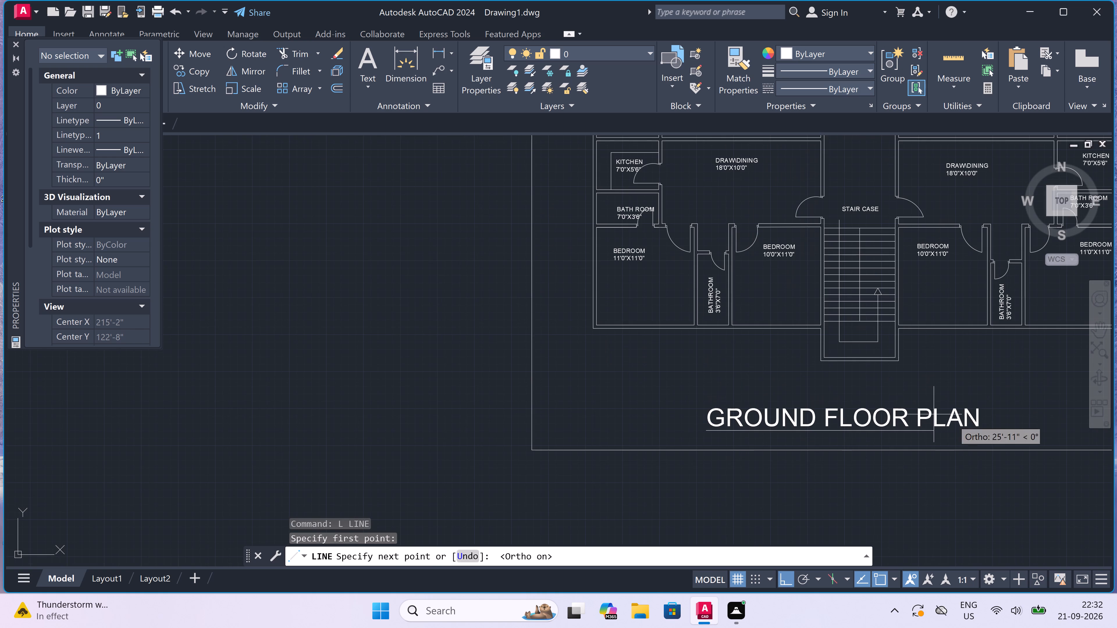
scroll(981, 429, "up", 6)
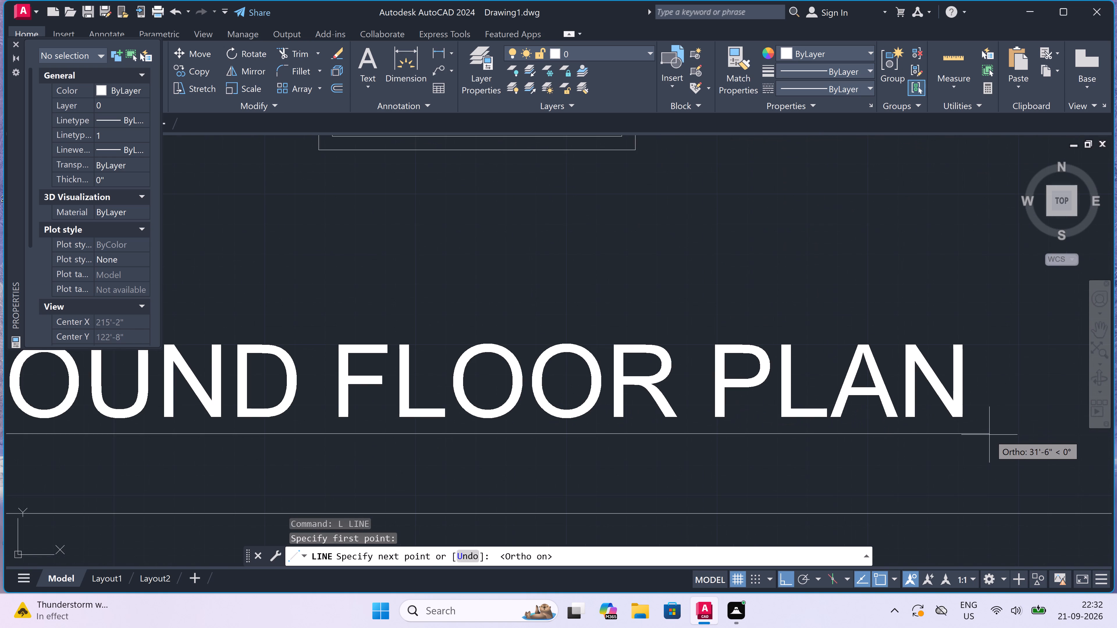
scroll(992, 436, "up", 5)
left_click(985, 399)
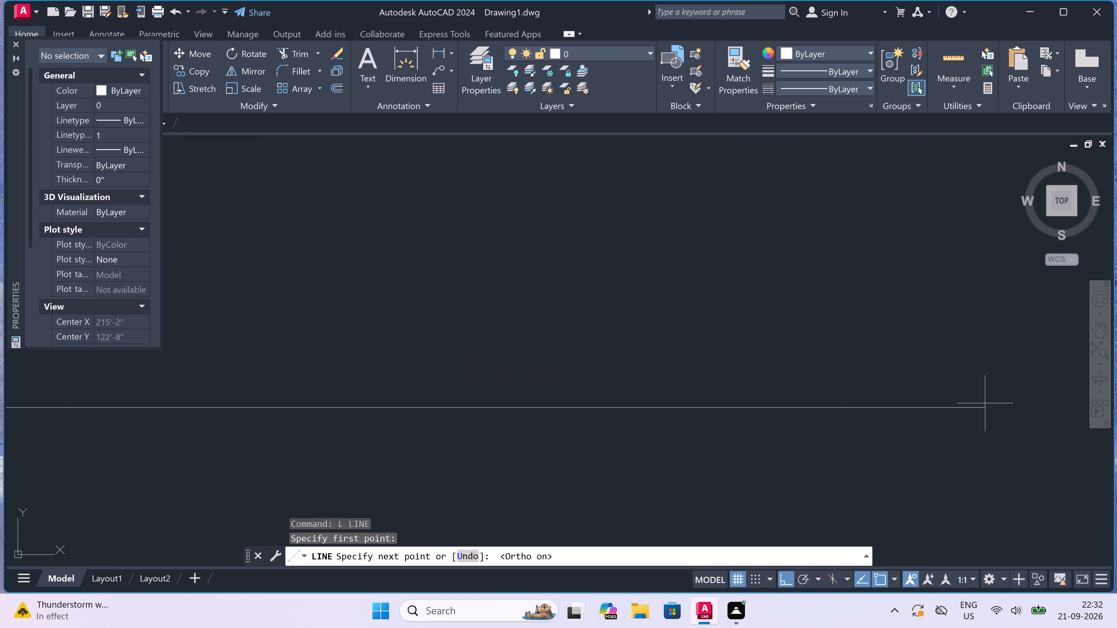
key("Escape")
Start a line near the bottom wall of the 3'6"X7'0" bathroom to the right of the staircase.
scroll(497, 471, "down", 4)
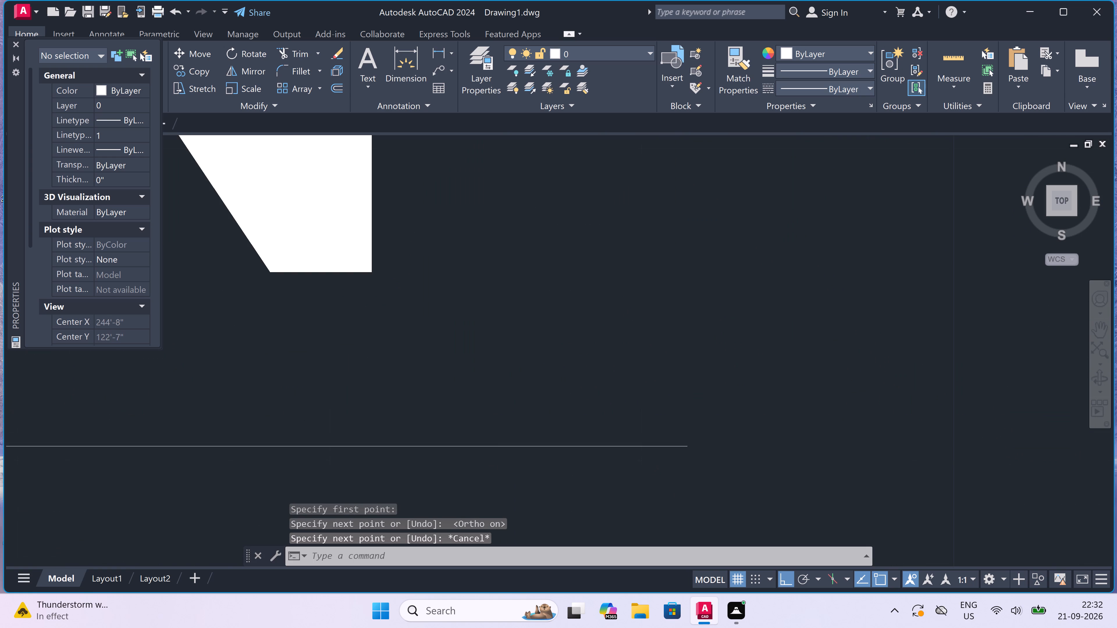
scroll(493, 465, "down", 6)
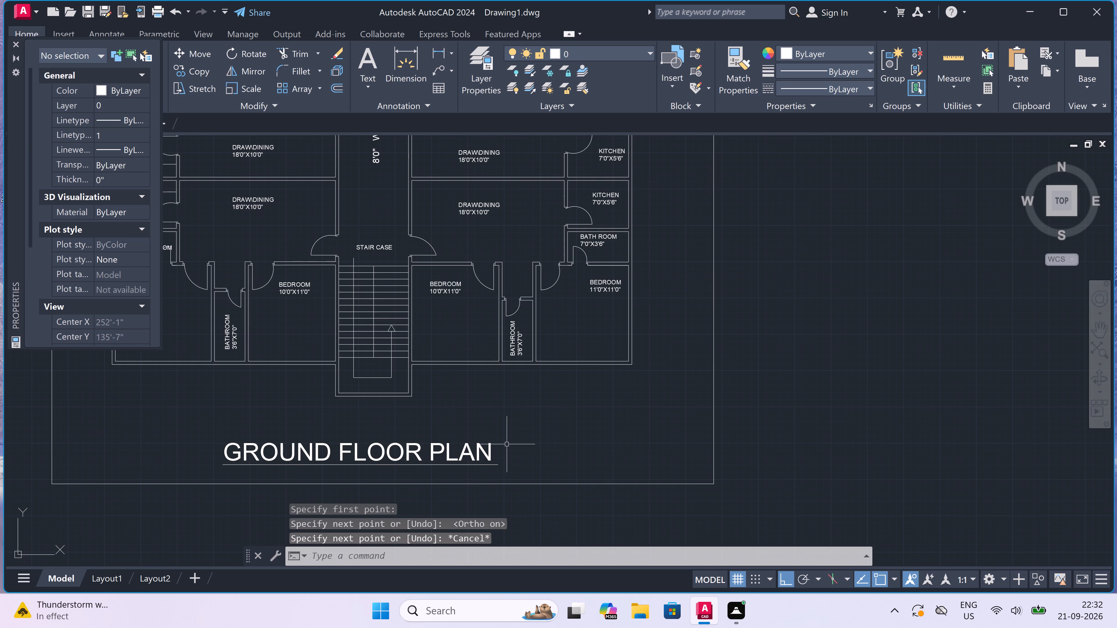
scroll(593, 368, "up", 2)
scroll(593, 369, "down", 2)
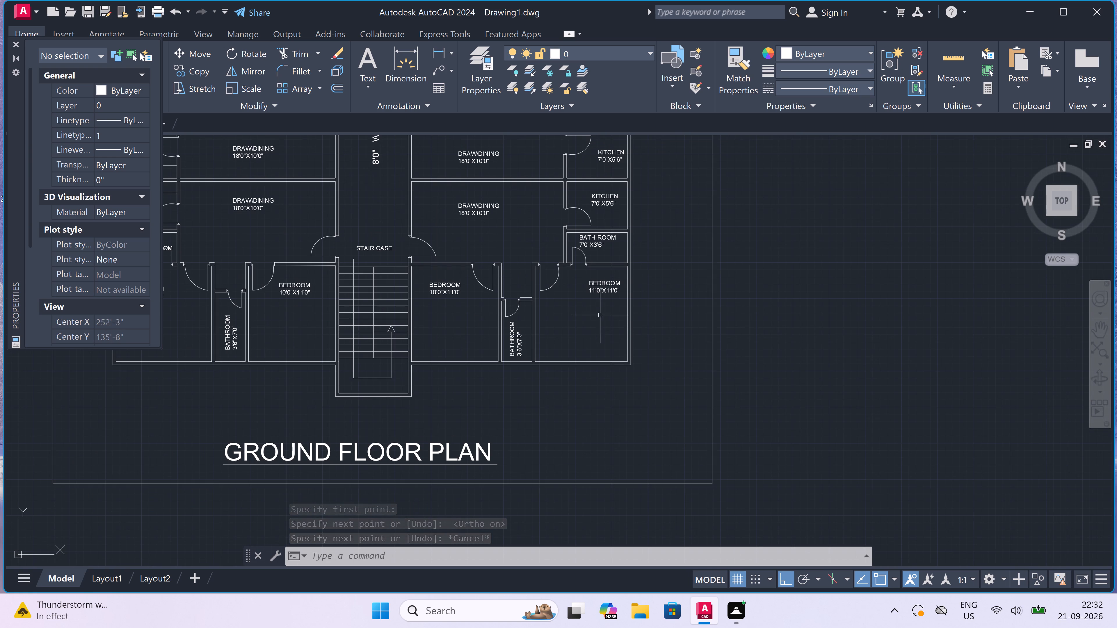
scroll(510, 351, "up", 3)
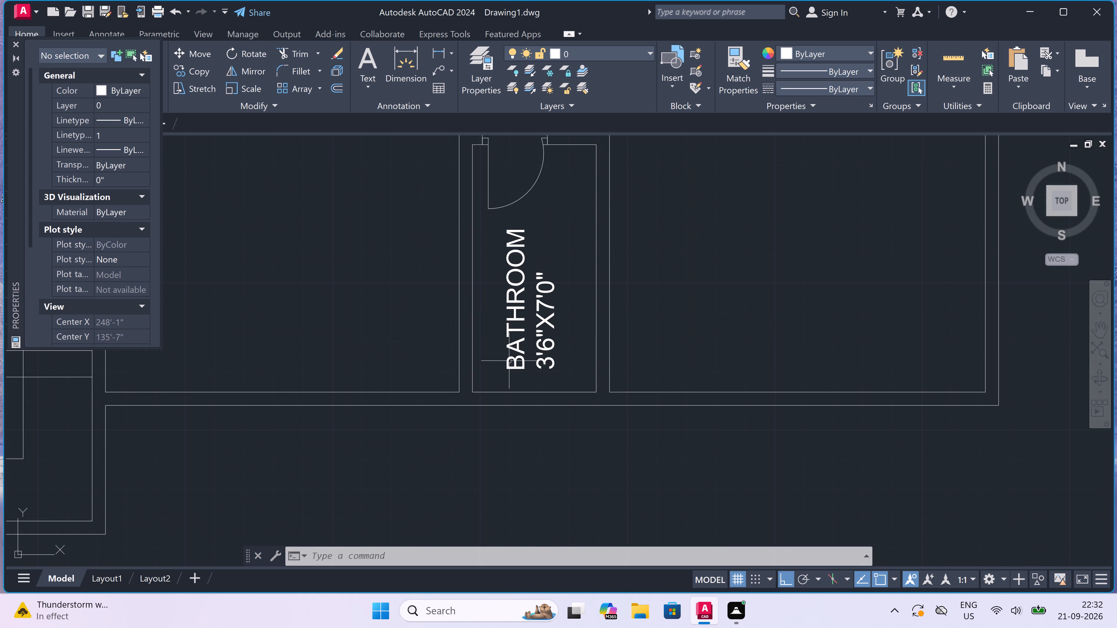
type("L")
key("space")
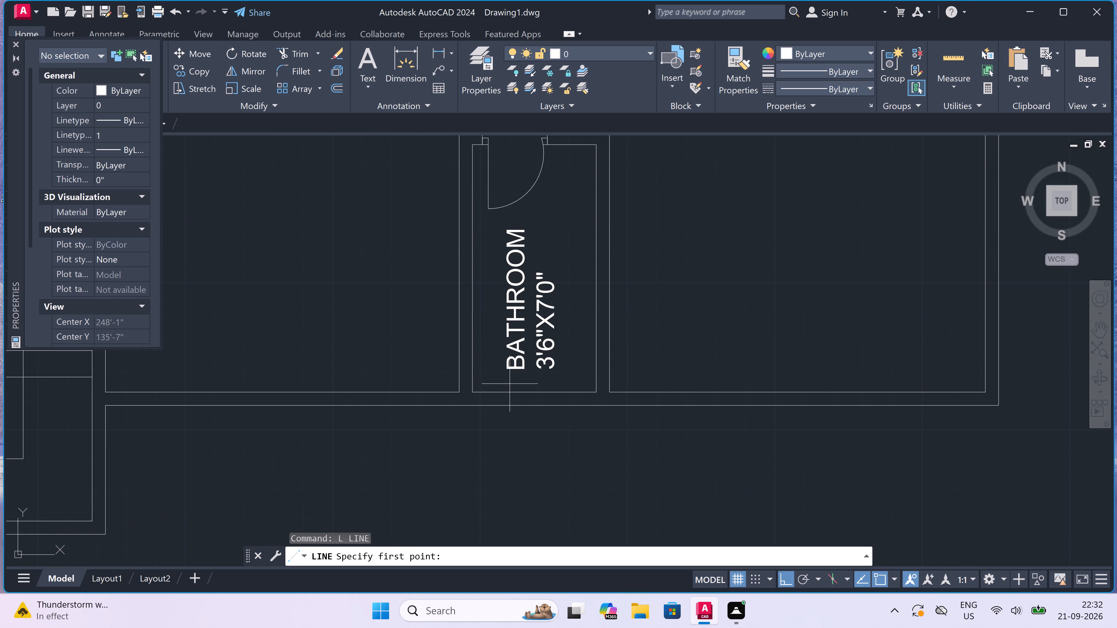
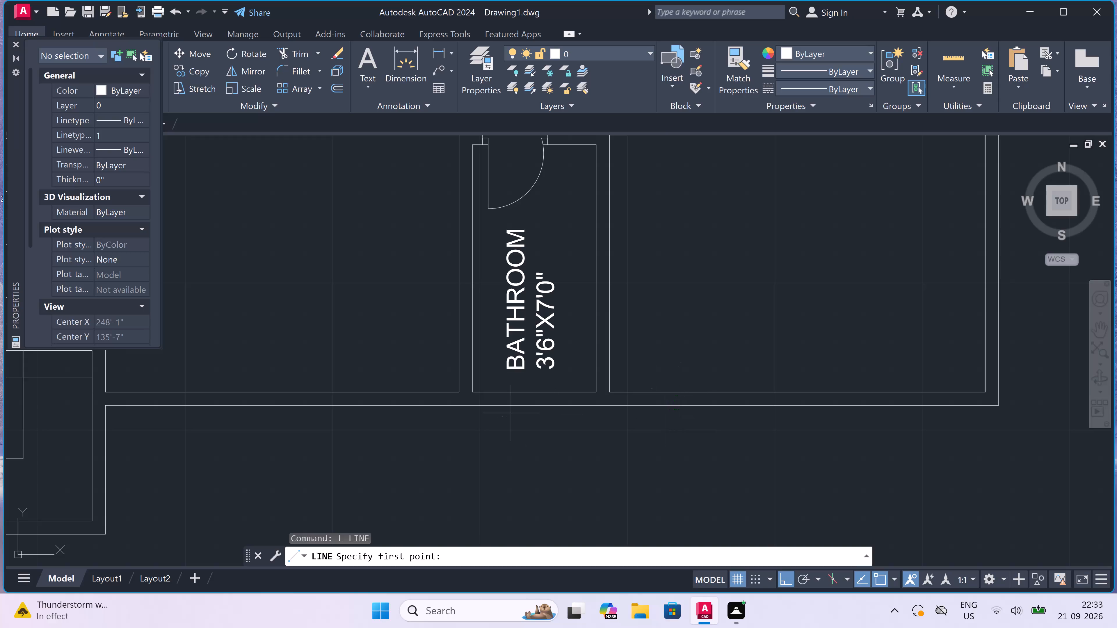
Draw a 2' wide window in the bottom wall of the 3'6"X7'0" bathroom, with two end lines across the wall and a centre line.
scroll(490, 408, "up", 1)
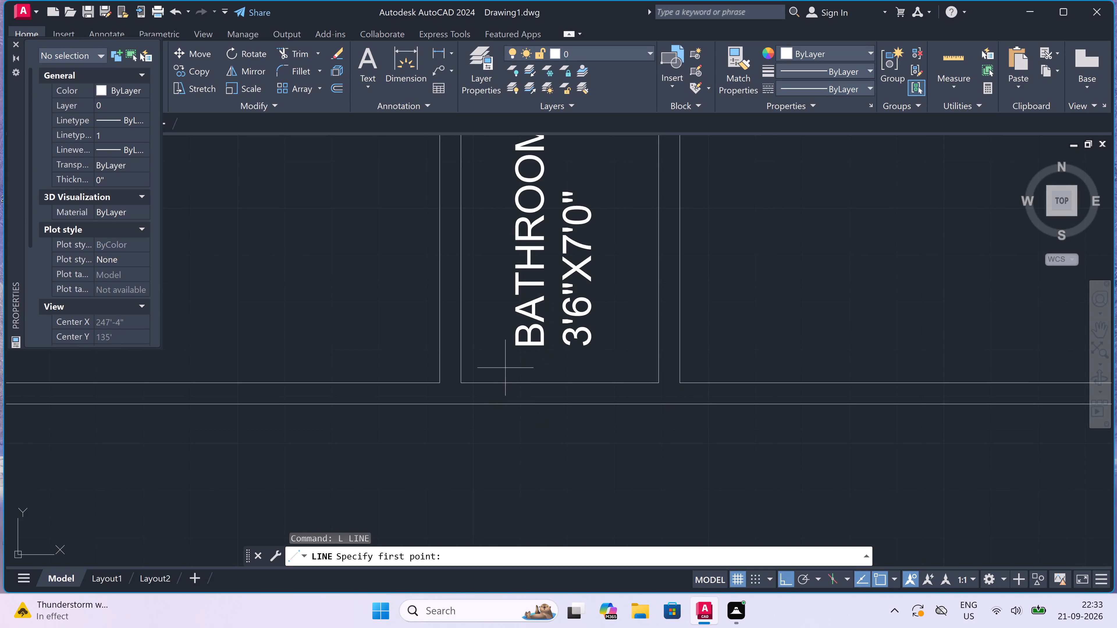
left_click_drag(493, 387, 494, 398)
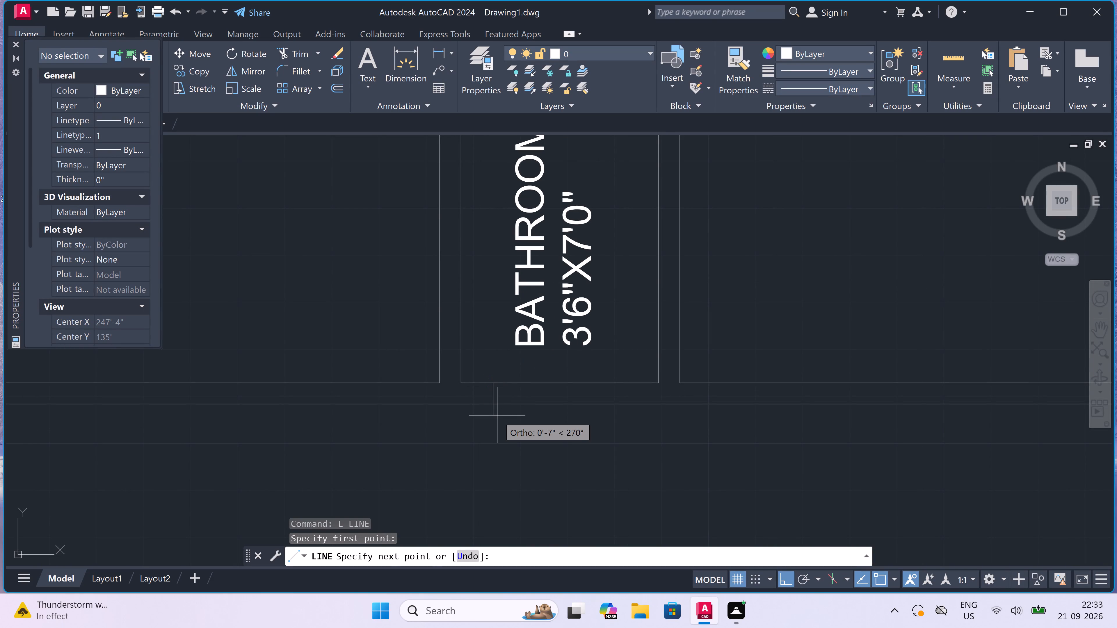
left_click(497, 400)
scroll(497, 400, "up", 1)
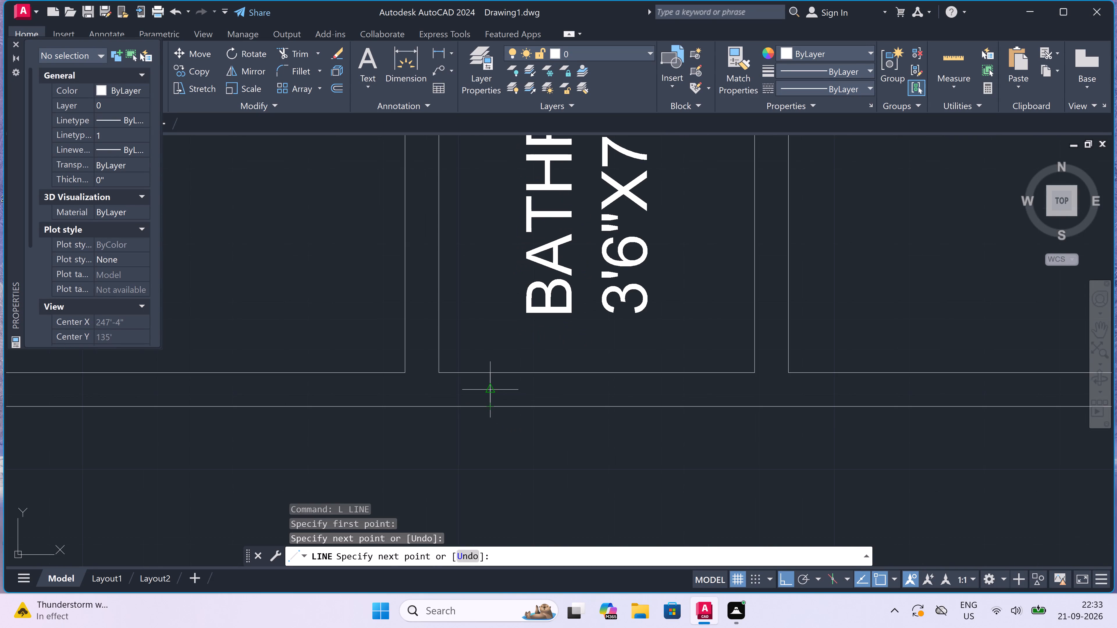
left_click_drag(494, 387, 506, 386)
key("2")
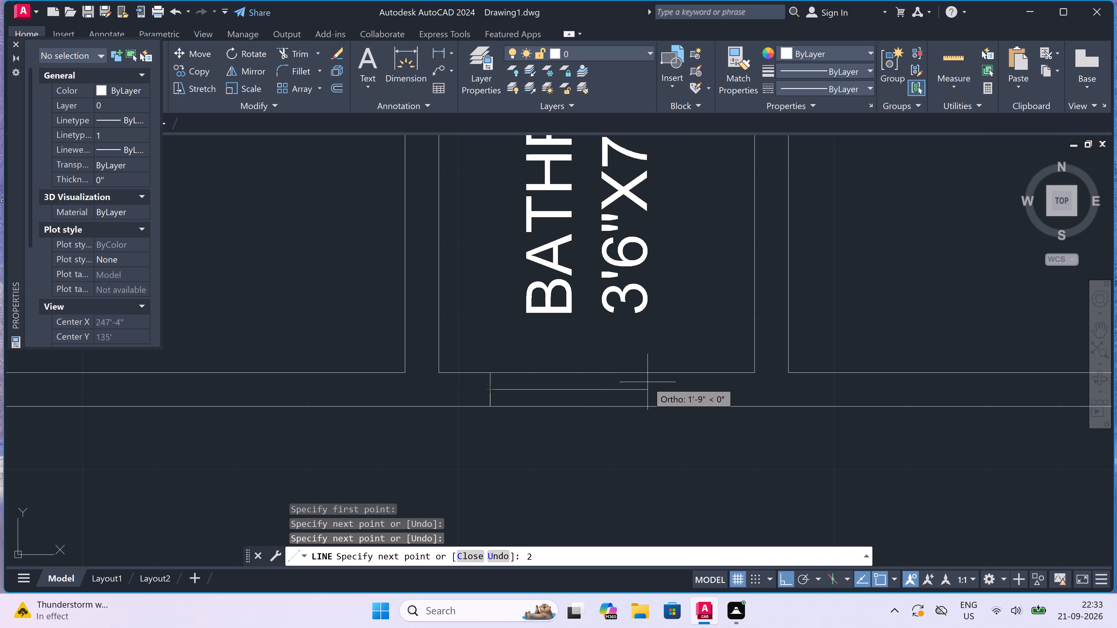
key("apostrophe")
key("space")
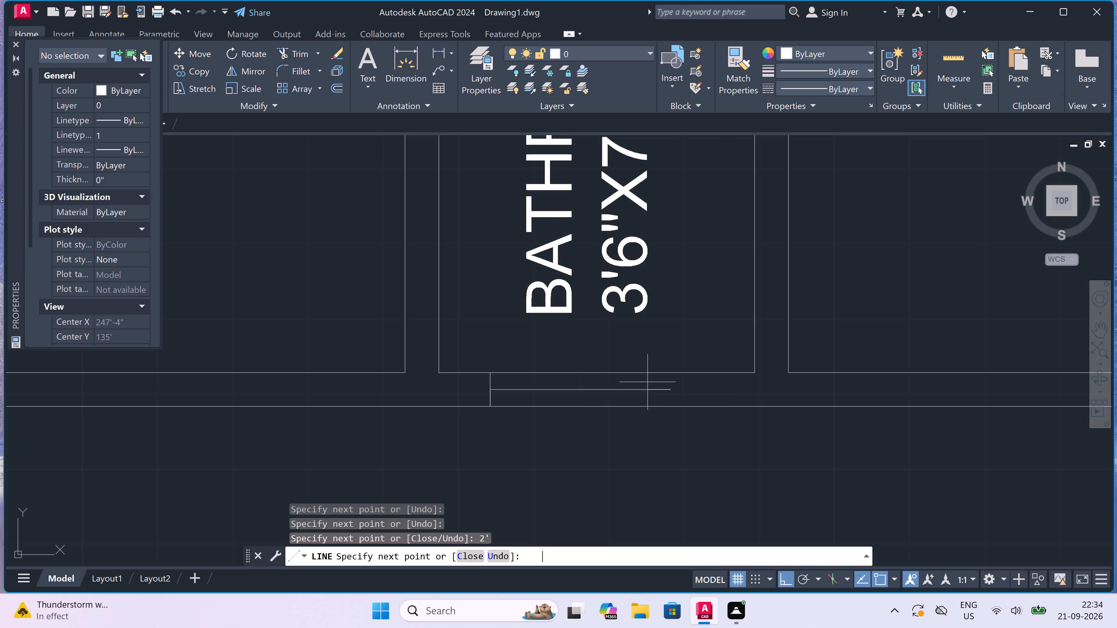
left_click(674, 371)
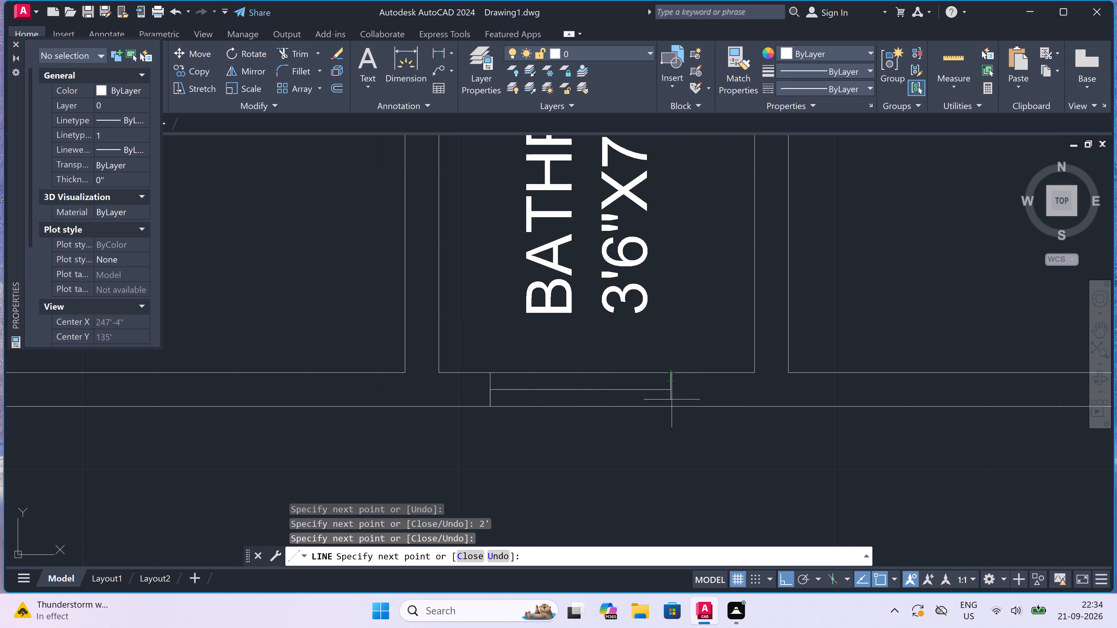
left_click(674, 404)
key("Escape")
Draw a 5' wide window with end lines and a centre line in the bottom wall of the 10'0"X11'0" bedroom beside the staircase.
scroll(563, 403, "down", 4)
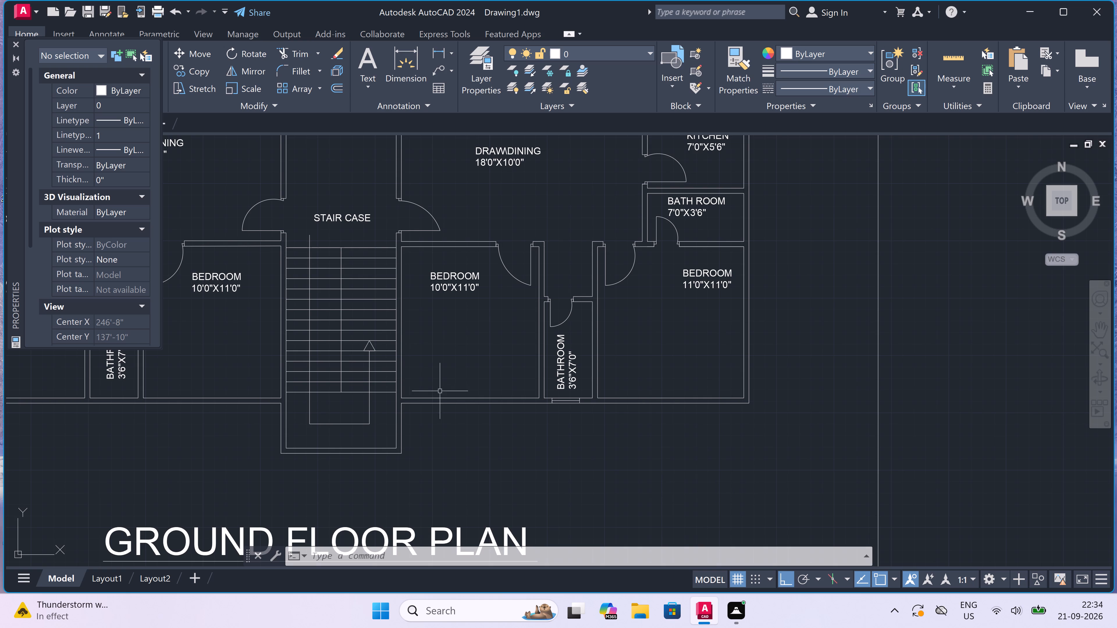
scroll(445, 397, "up", 1)
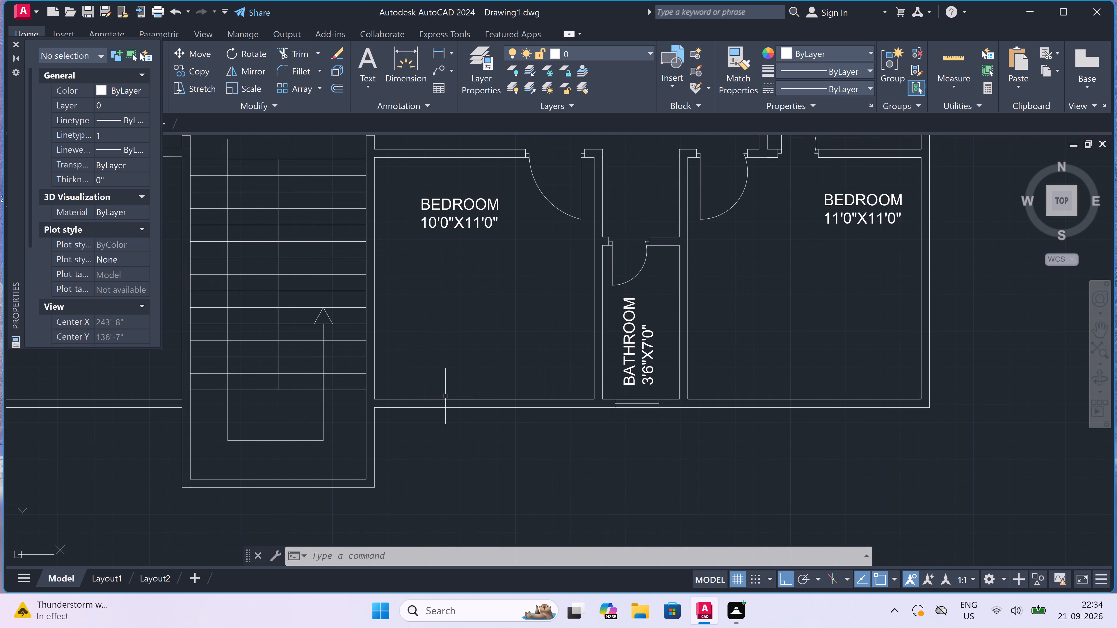
scroll(552, 319, "up", 2)
scroll(553, 321, "down", 1)
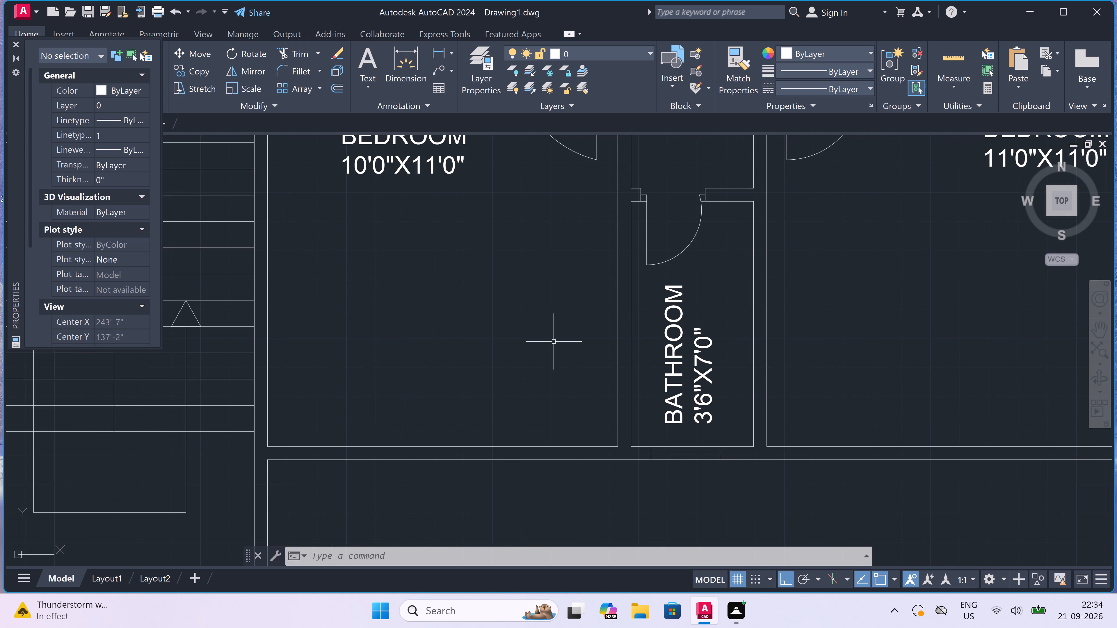
key("l")
key("space")
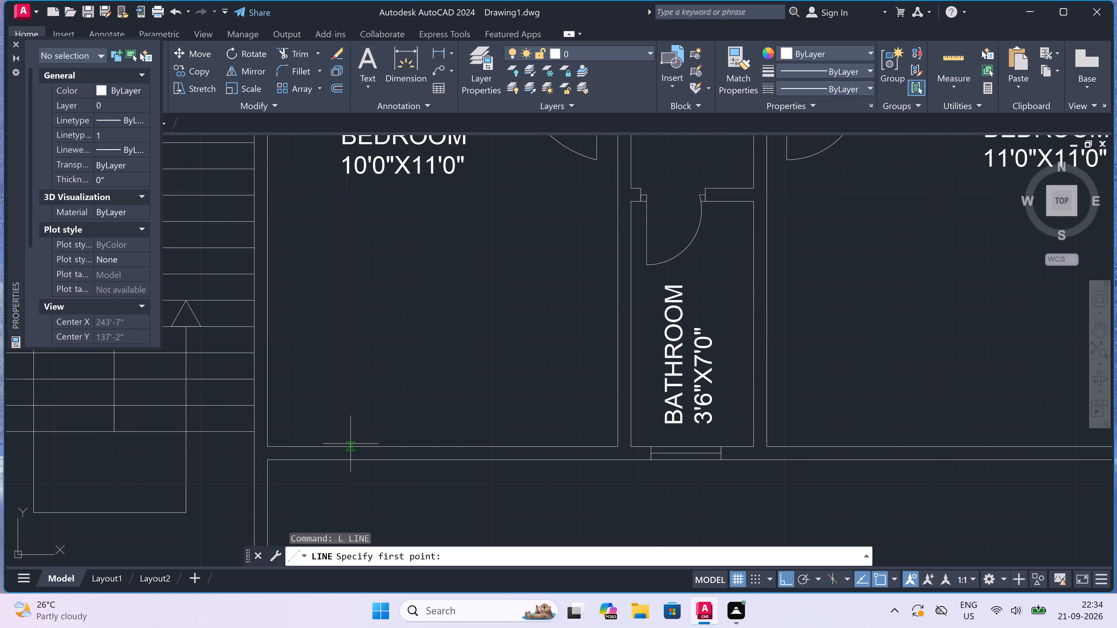
left_click(340, 446)
left_click(341, 458)
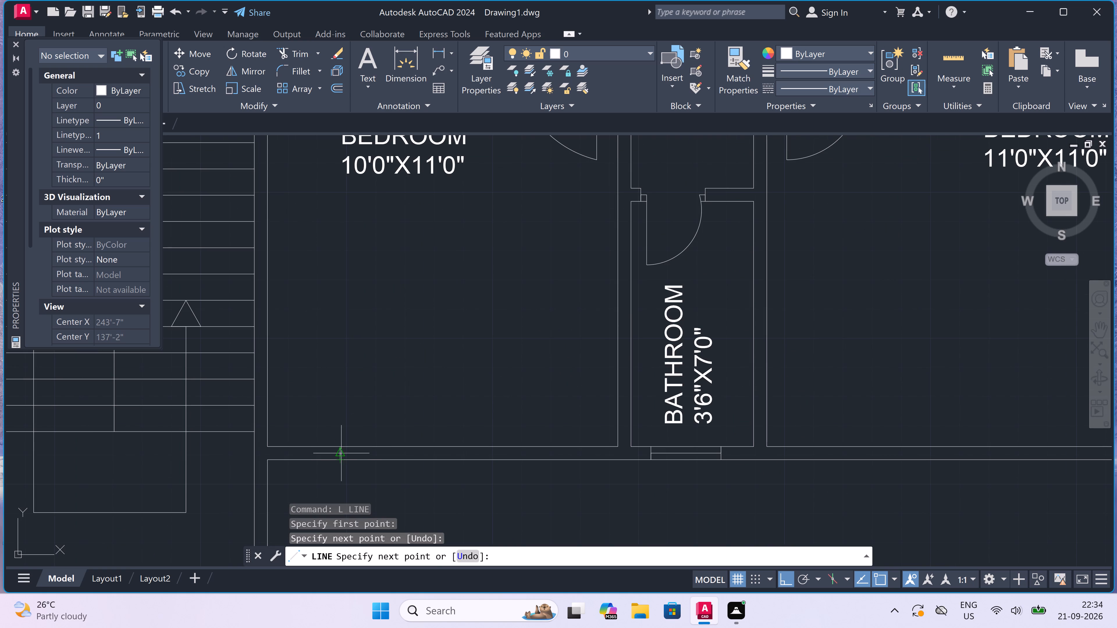
left_click(341, 450)
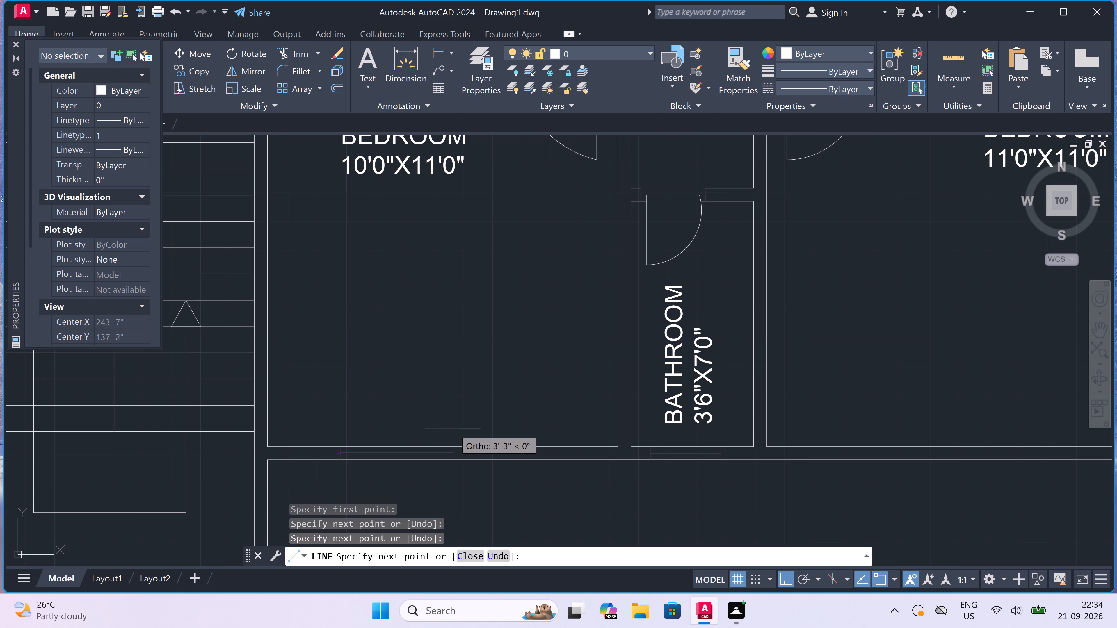
type("5'")
key("space")
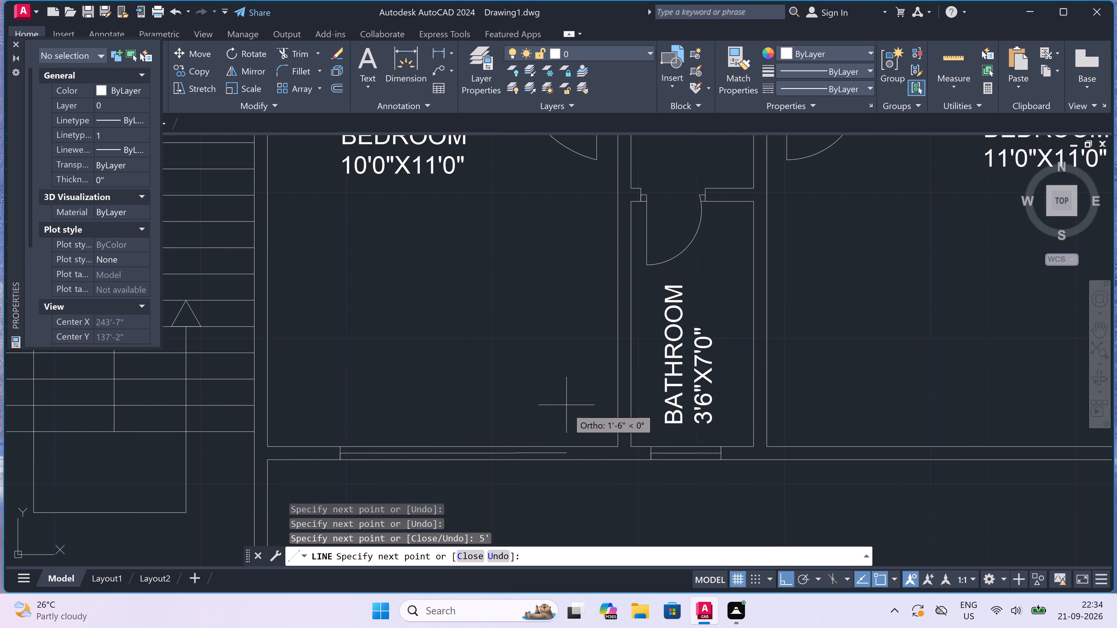
scroll(511, 439, "up", 2)
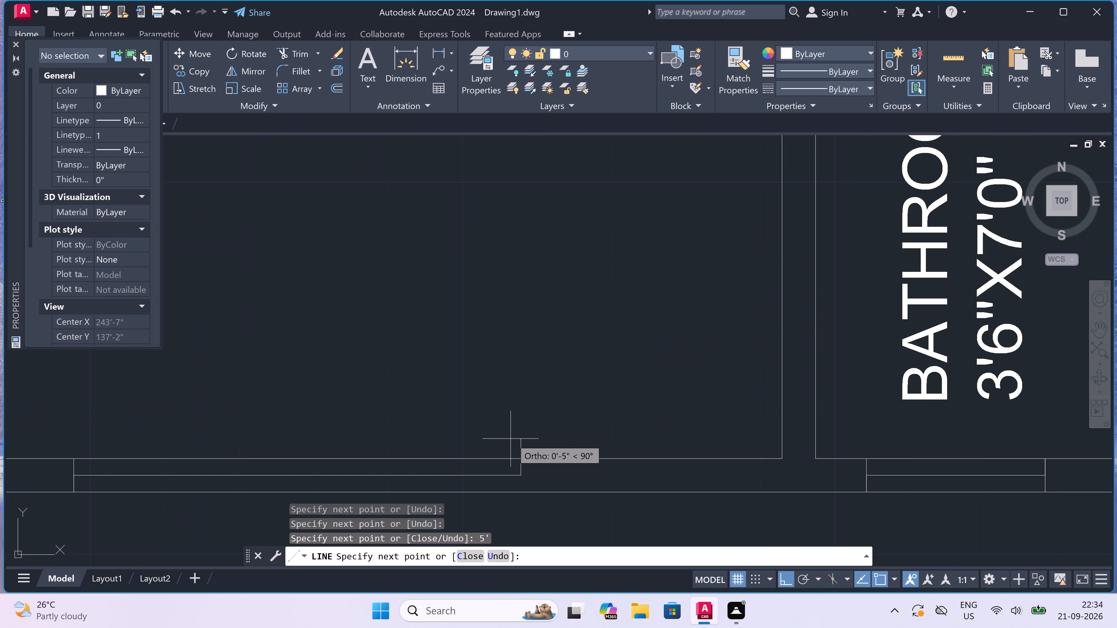
left_click_drag(522, 454, 522, 458)
left_click(524, 490)
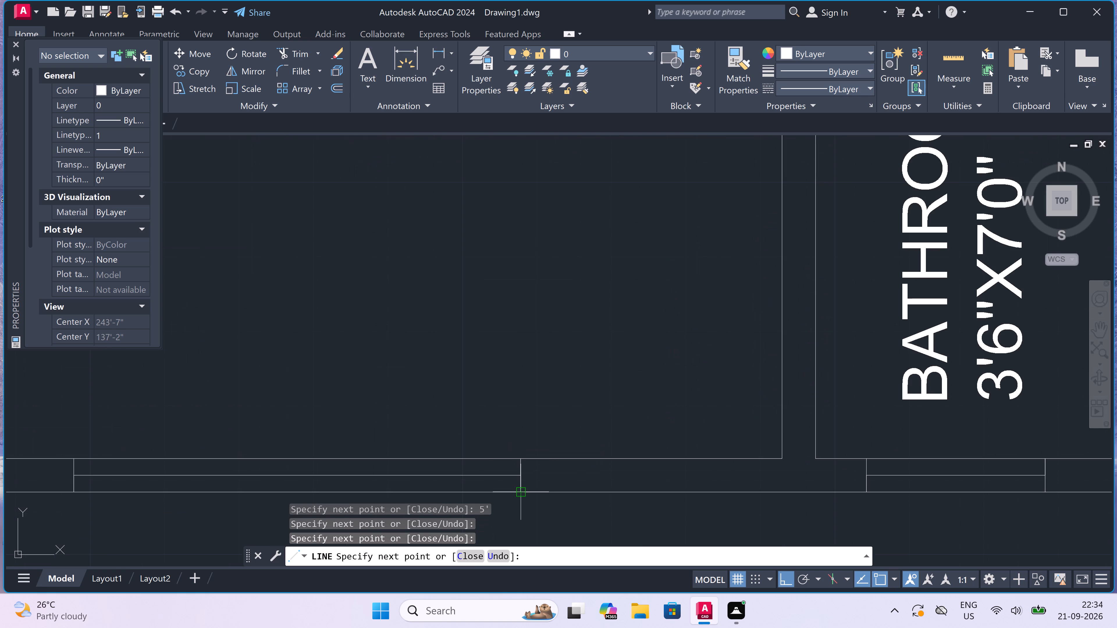
key("Escape")
Draw a 5' wide window with end lines and a centre line in the bottom wall of the lower-right 11'0"X11'0" bedroom.
scroll(459, 437, "down", 4)
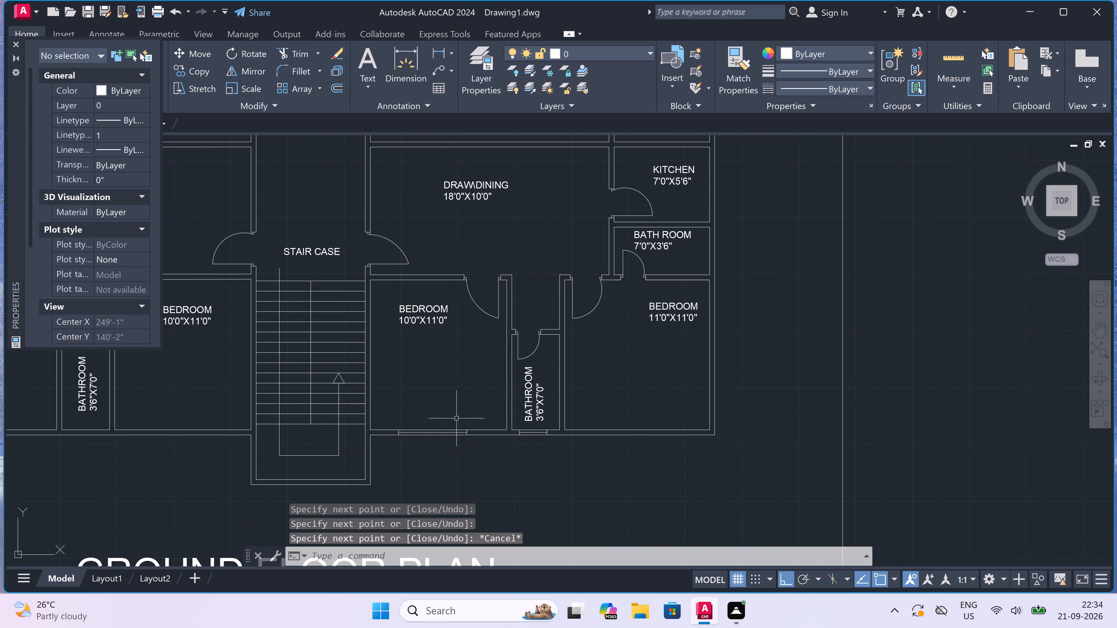
scroll(821, 434, "up", 2)
key("space")
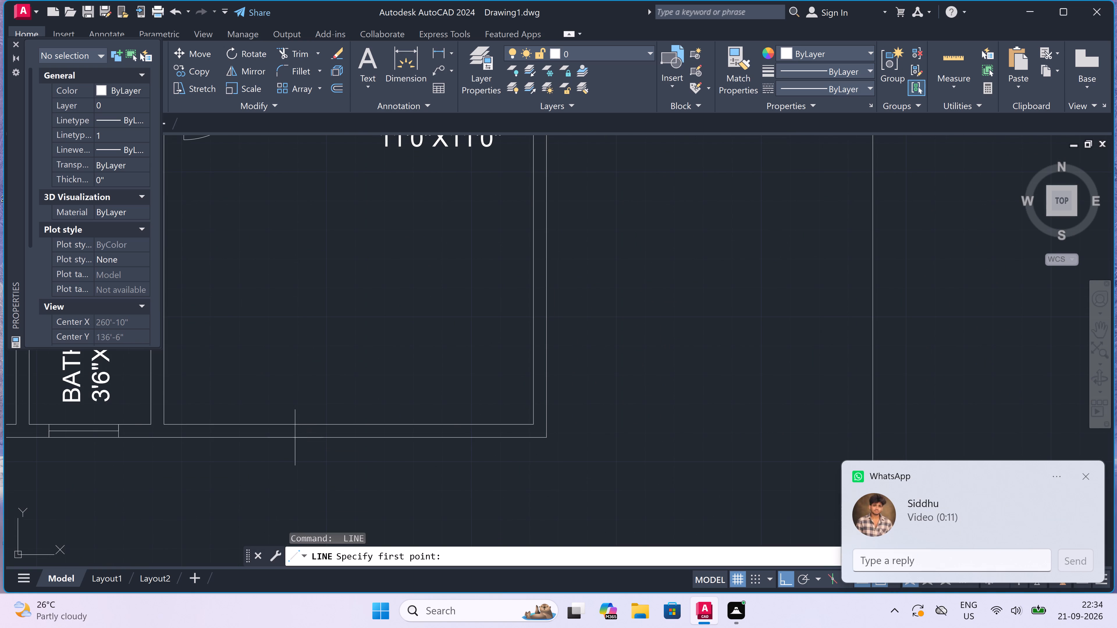
left_click_drag(283, 424, 283, 427)
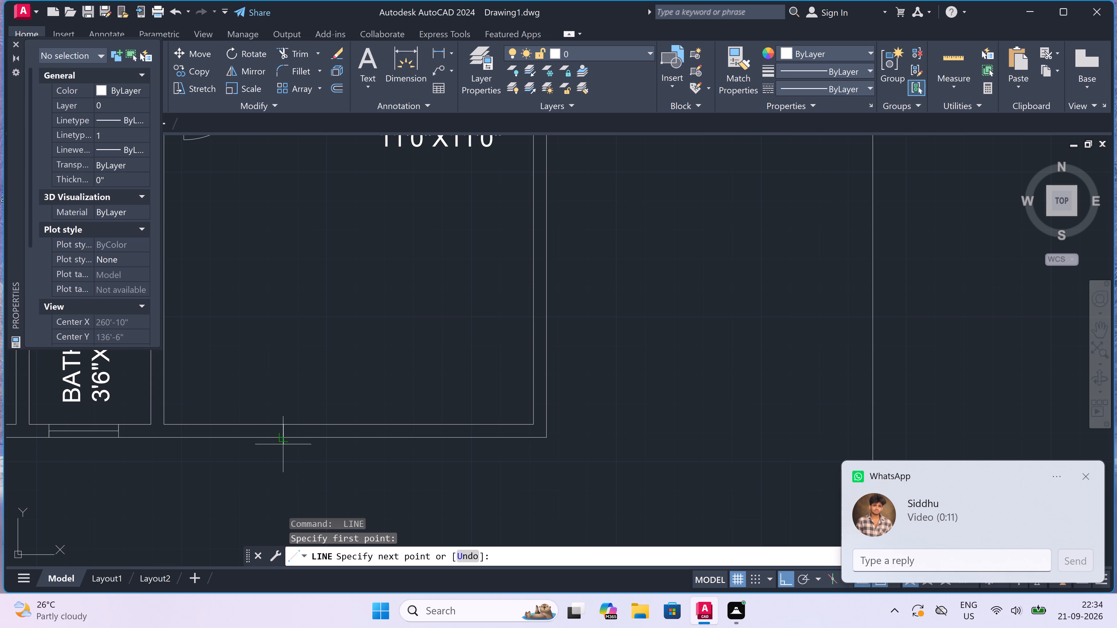
left_click(282, 439)
scroll(283, 431, "up", 2)
left_click(283, 429)
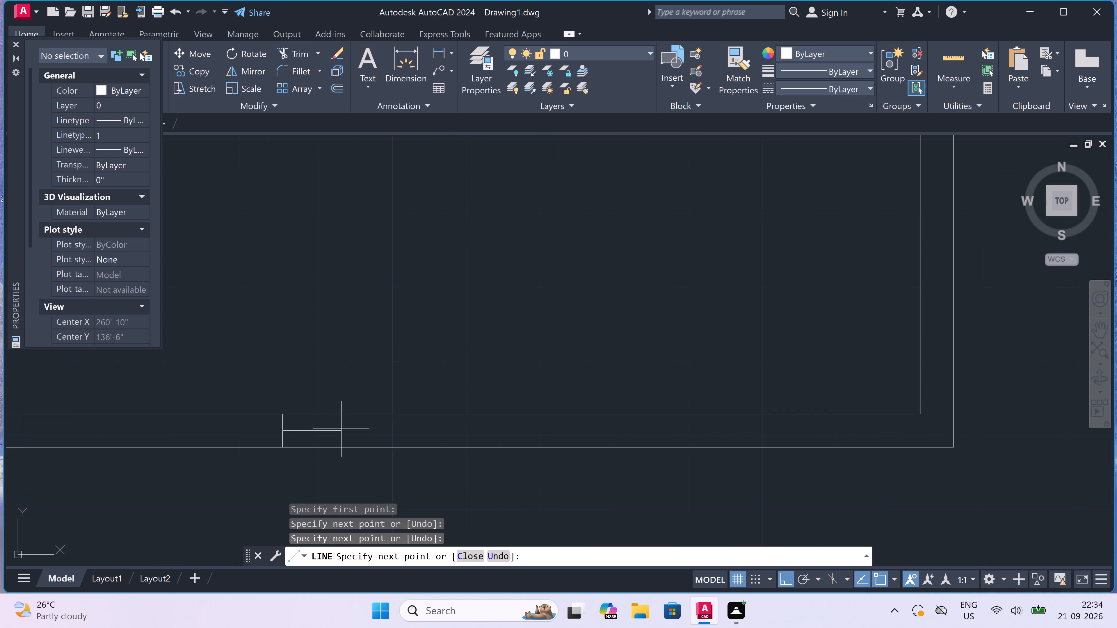
type("5'")
key("space")
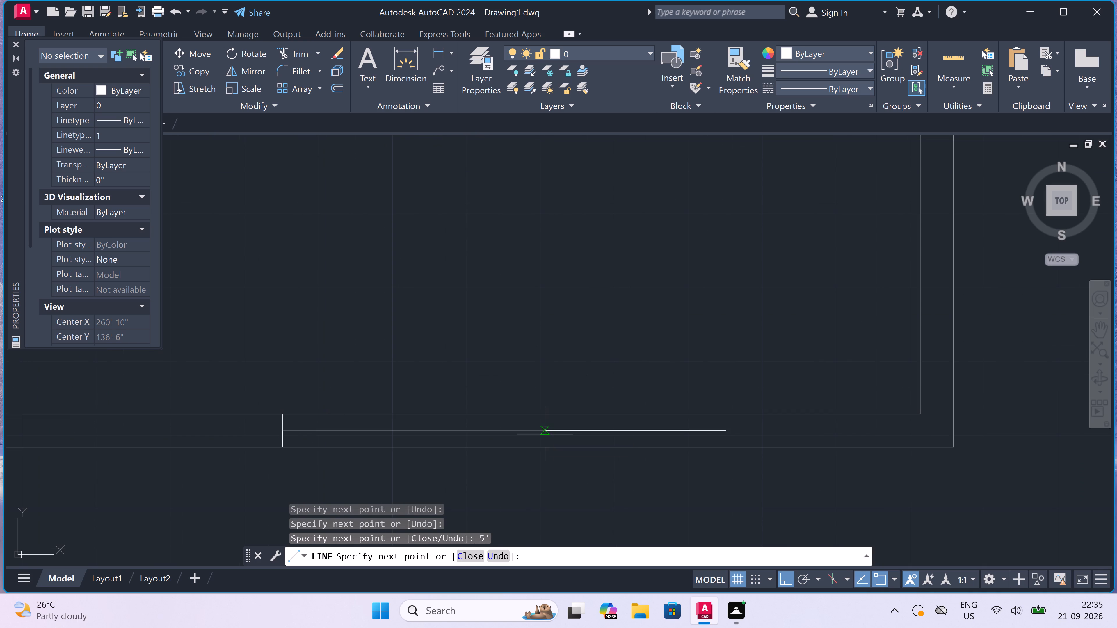
left_click(725, 411)
left_click(727, 442)
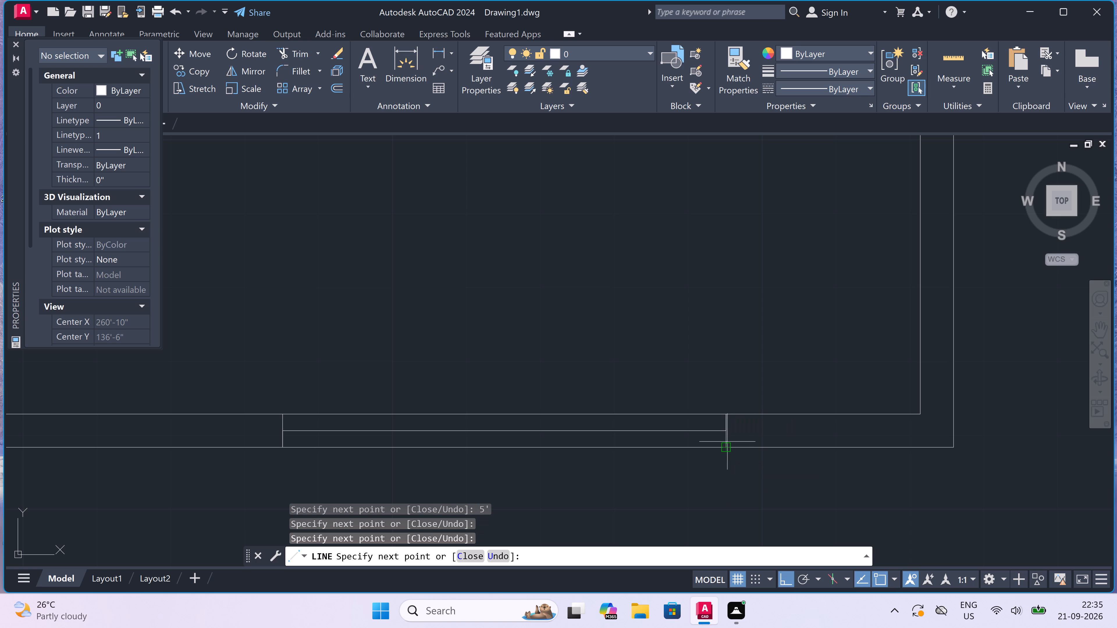
key("Escape")
Draw a 2' wide window with end lines and a centre line in the outer right wall of the lower 7'0"X3'6" bath room.
scroll(561, 440, "down", 3)
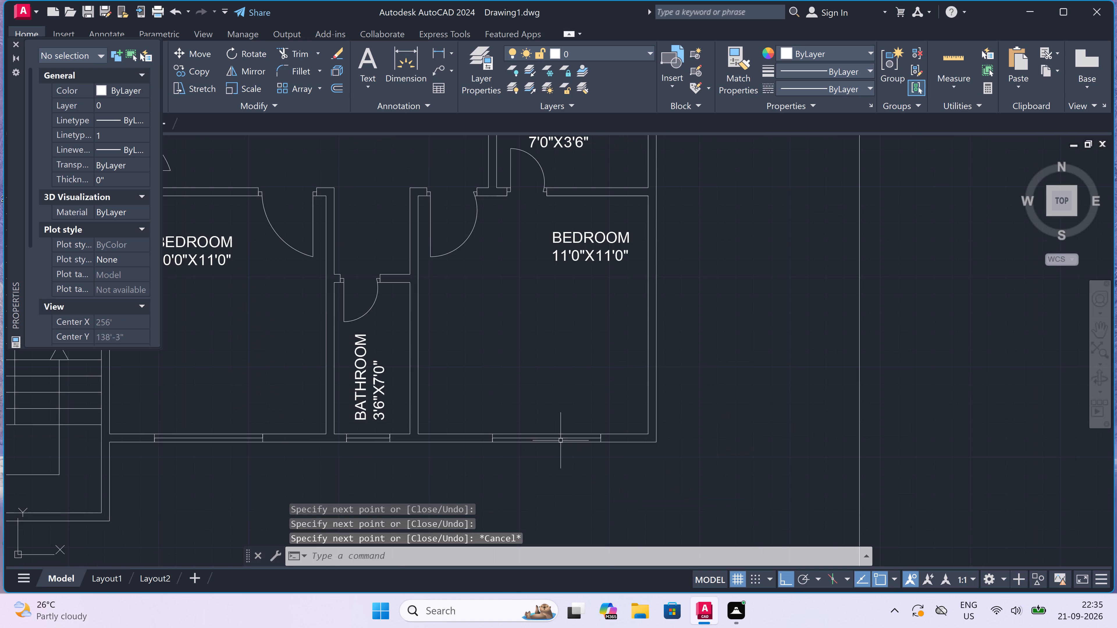
scroll(561, 440, "down", 1)
scroll(604, 220, "up", 3)
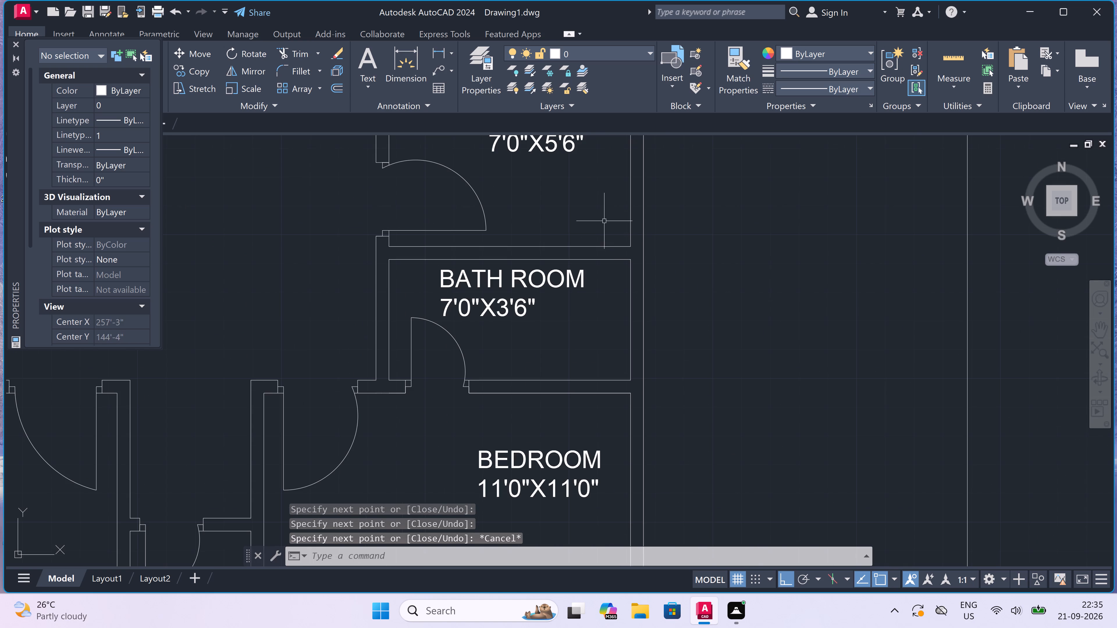
key("space")
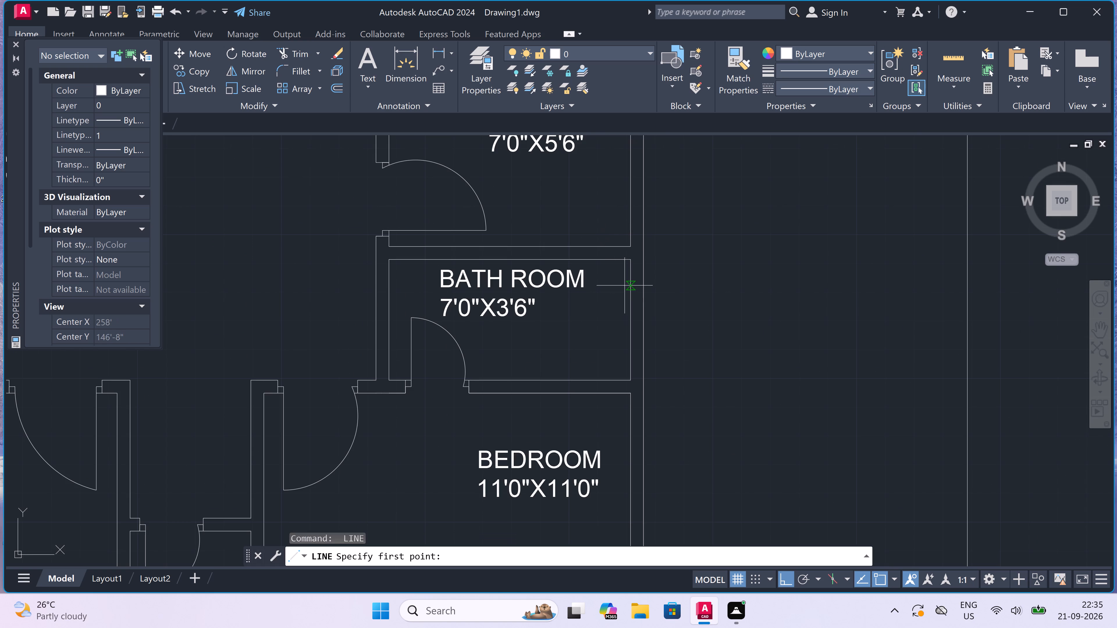
left_click(629, 283)
left_click(641, 280)
left_click_drag(634, 283, 633, 292)
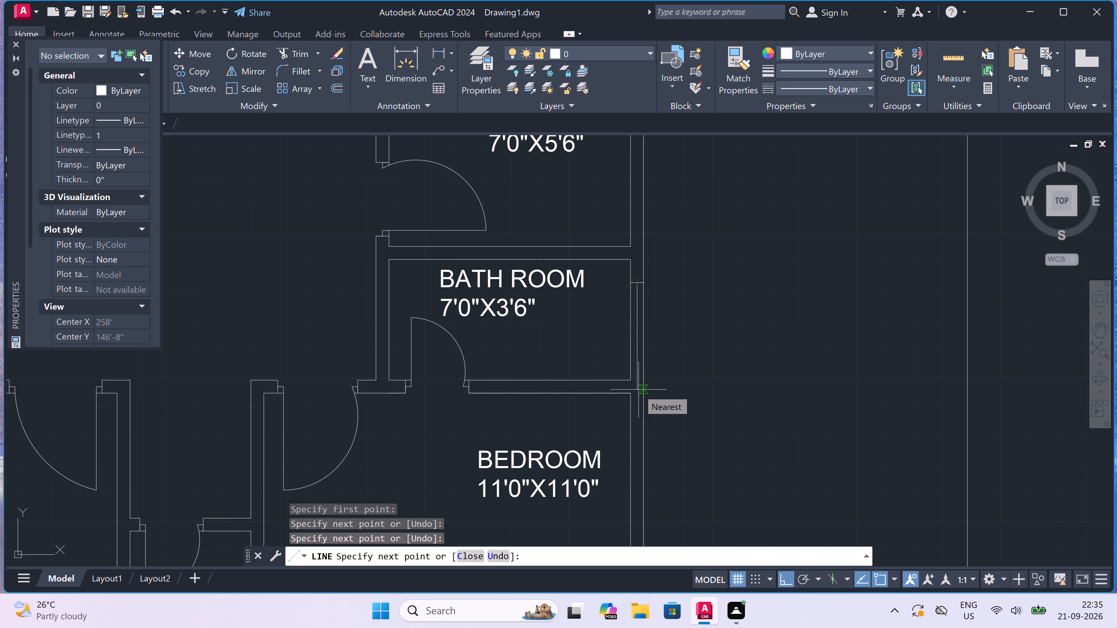
key("2")
type("'")
key("space")
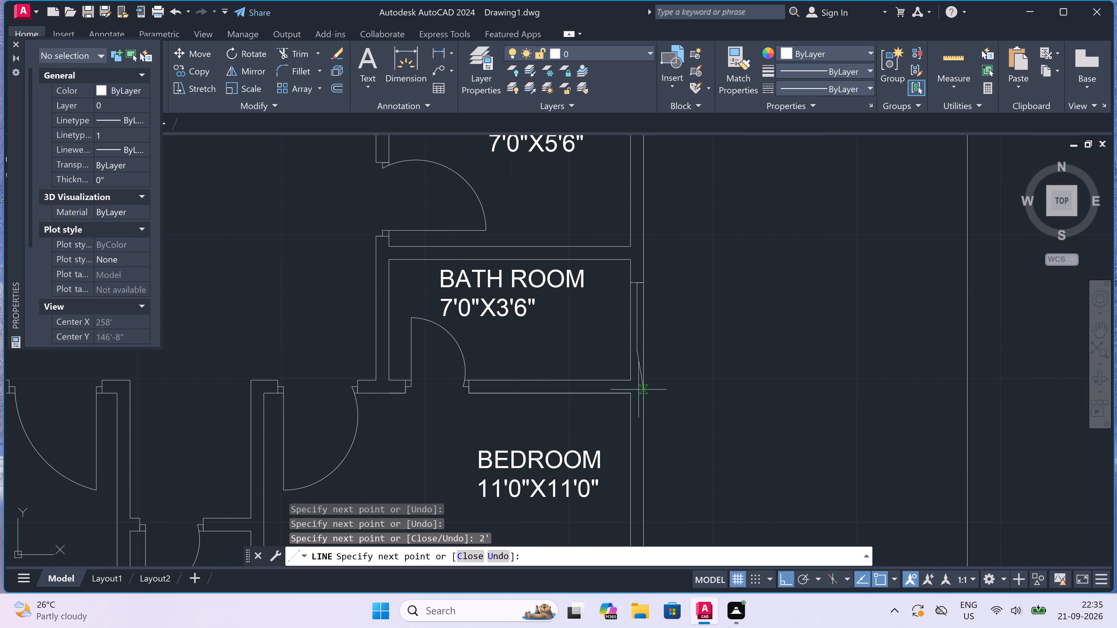
scroll(639, 326, "up", 1)
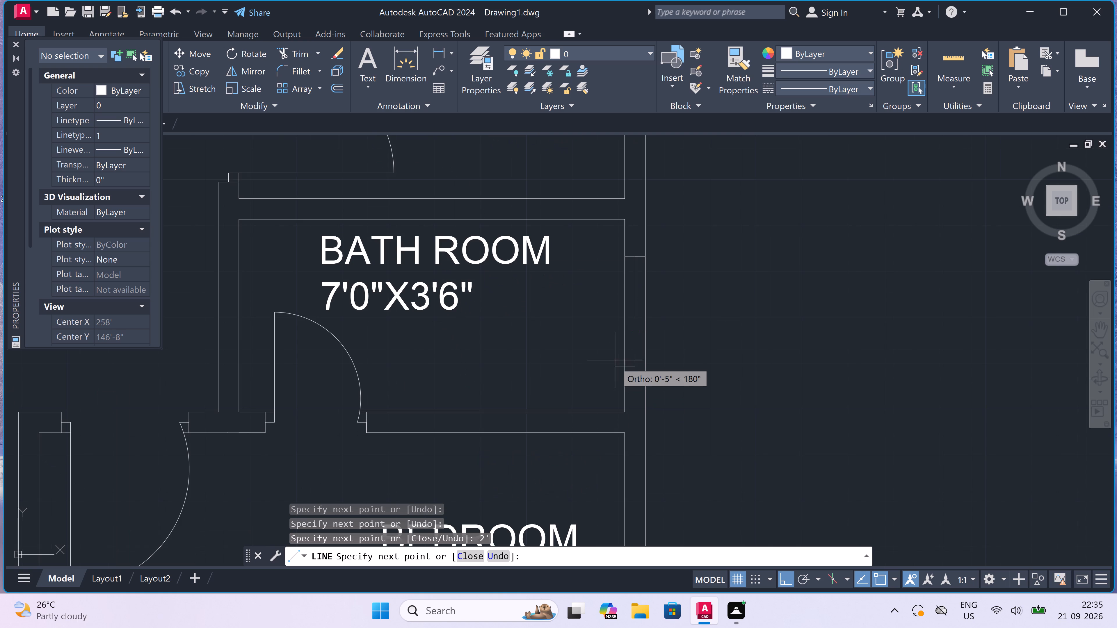
double_click(626, 369)
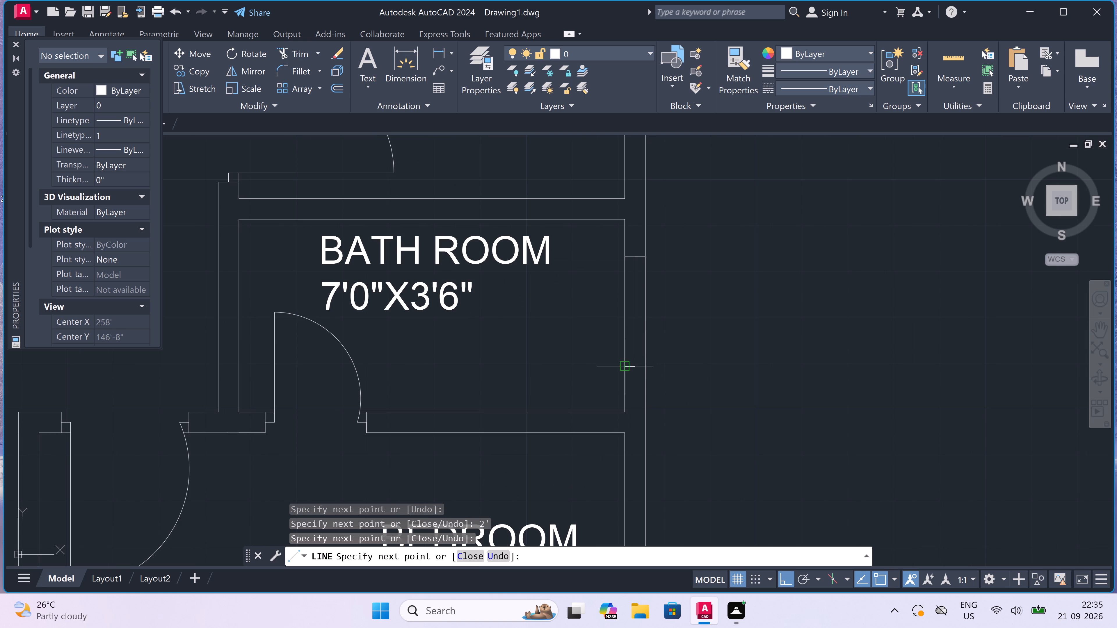
left_click(646, 364)
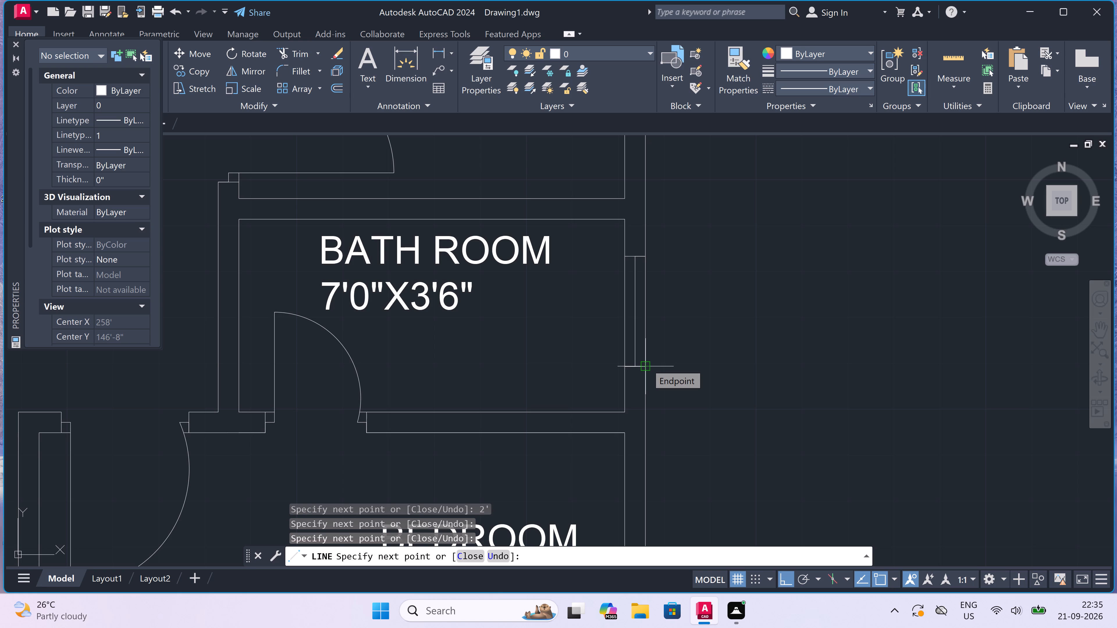
key("Escape")
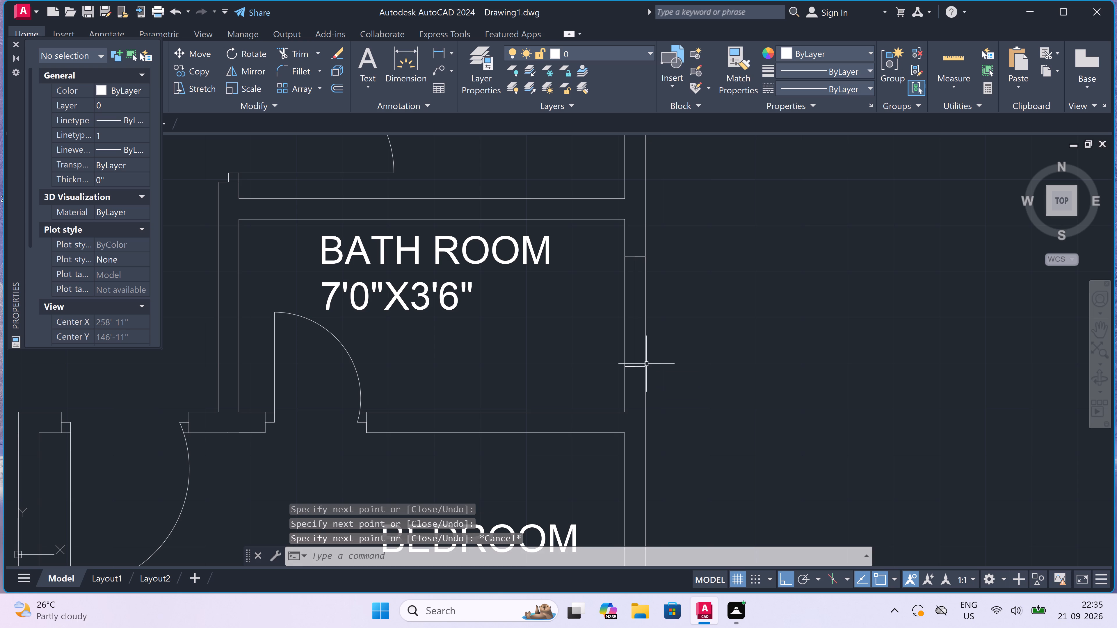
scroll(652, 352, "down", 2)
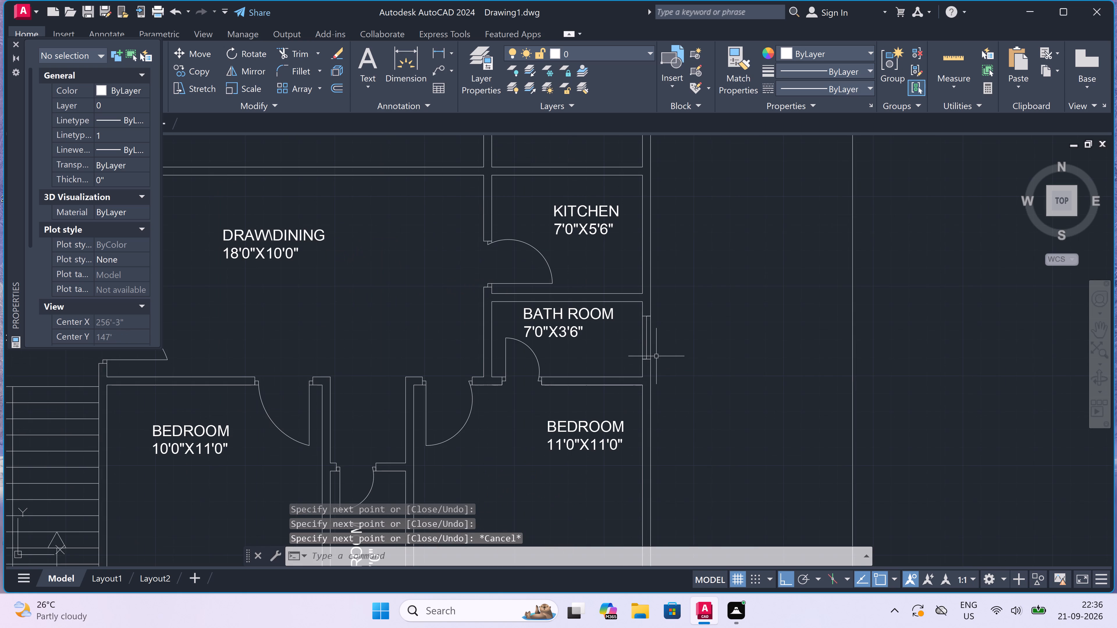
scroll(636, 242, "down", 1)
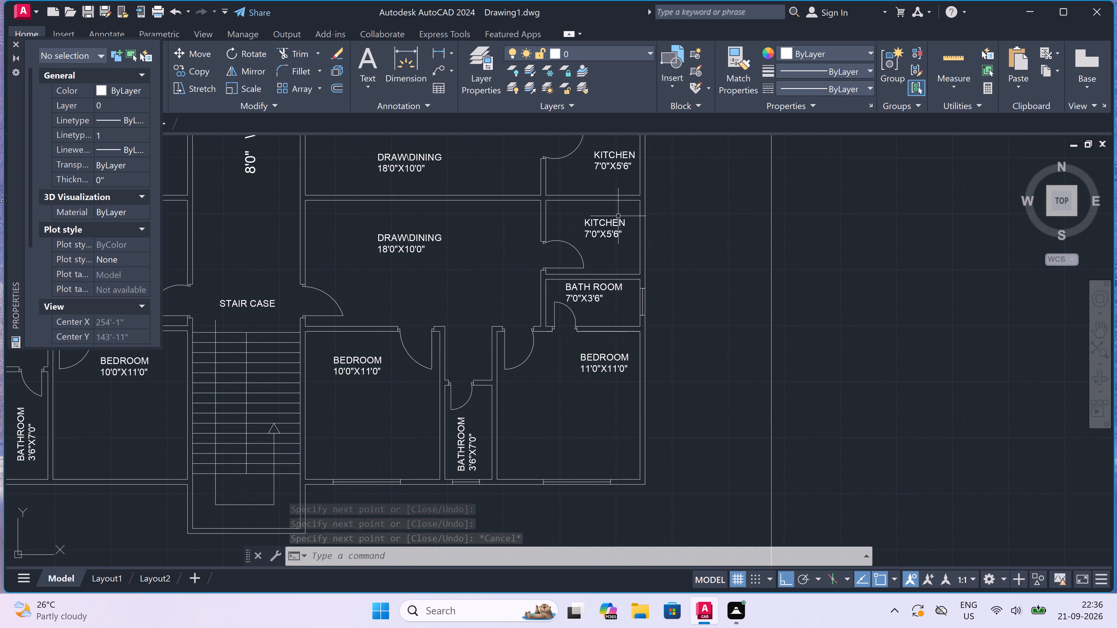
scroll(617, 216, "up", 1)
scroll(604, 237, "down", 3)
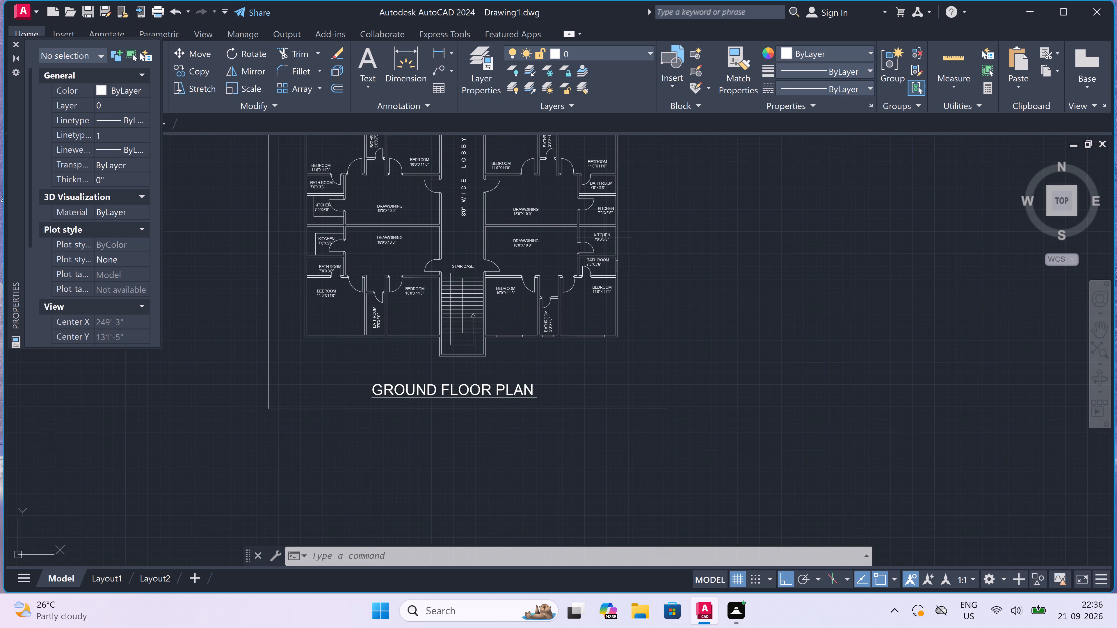
Move the KITCHEN 7'0"X5'6" label of the lower-right kitchen slightly down and left within its room, with Ortho off.
scroll(604, 237, "up", 2)
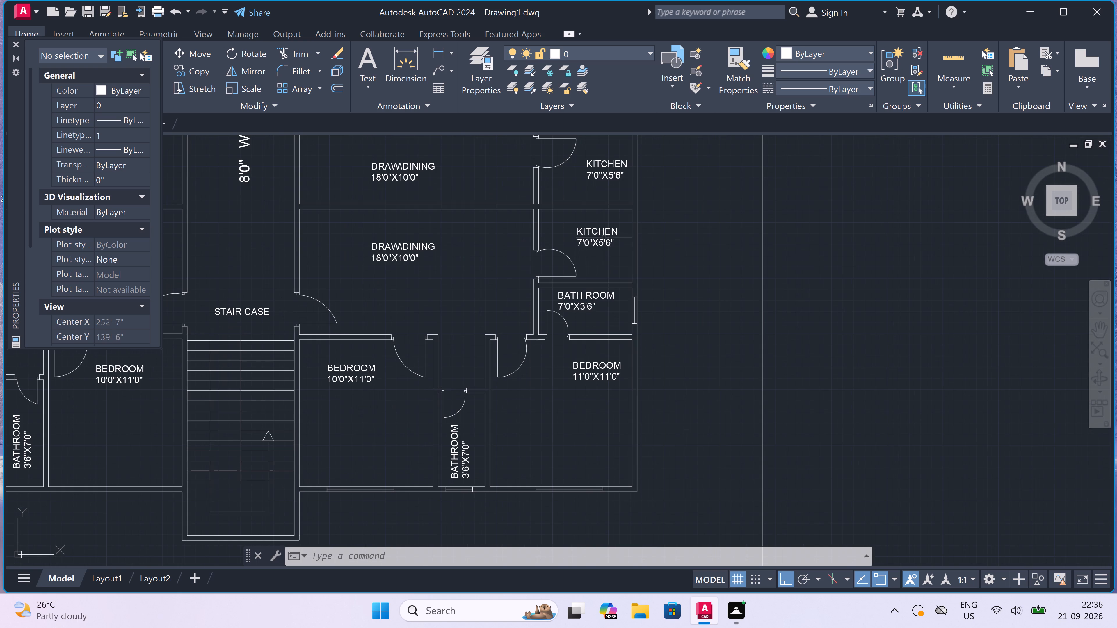
scroll(604, 236, "up", 2)
left_click(597, 231)
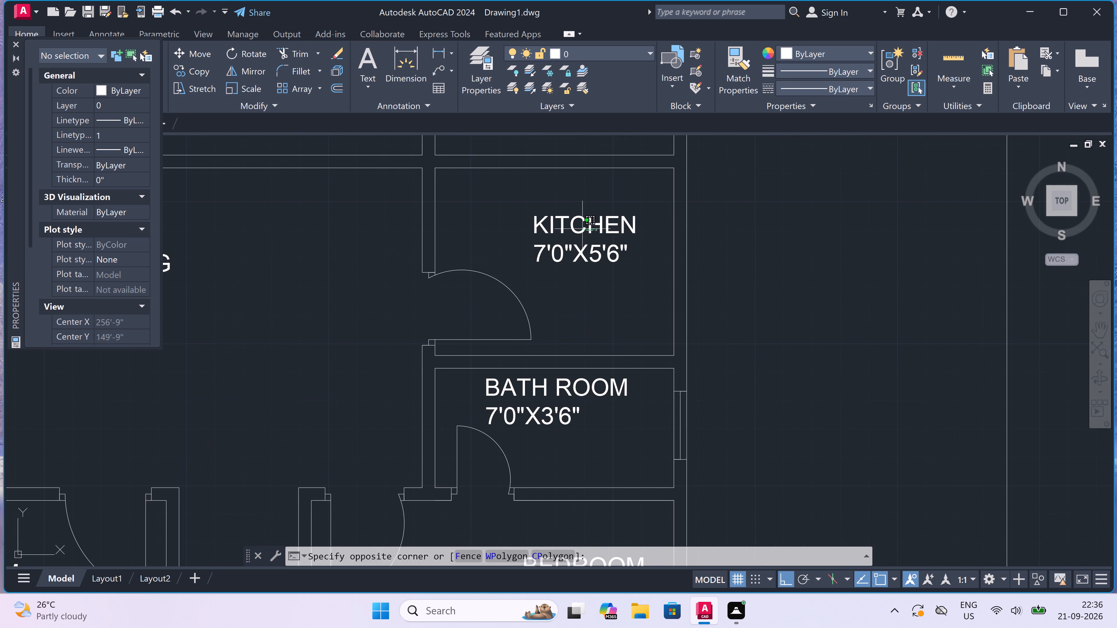
left_click(548, 224)
left_click_drag(537, 216, 533, 227)
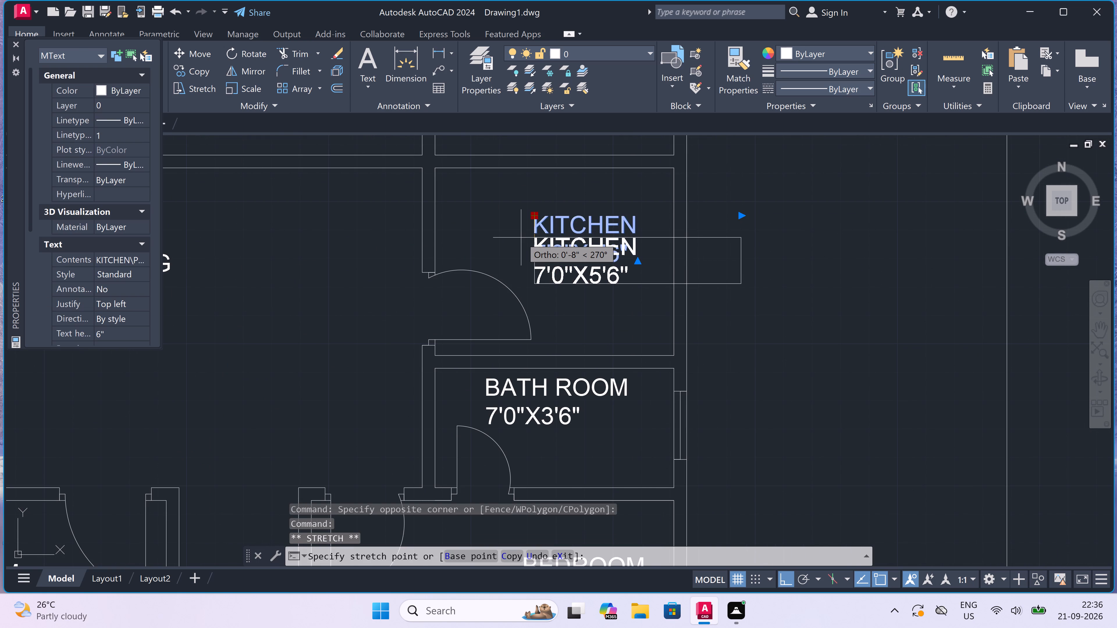
key("F8")
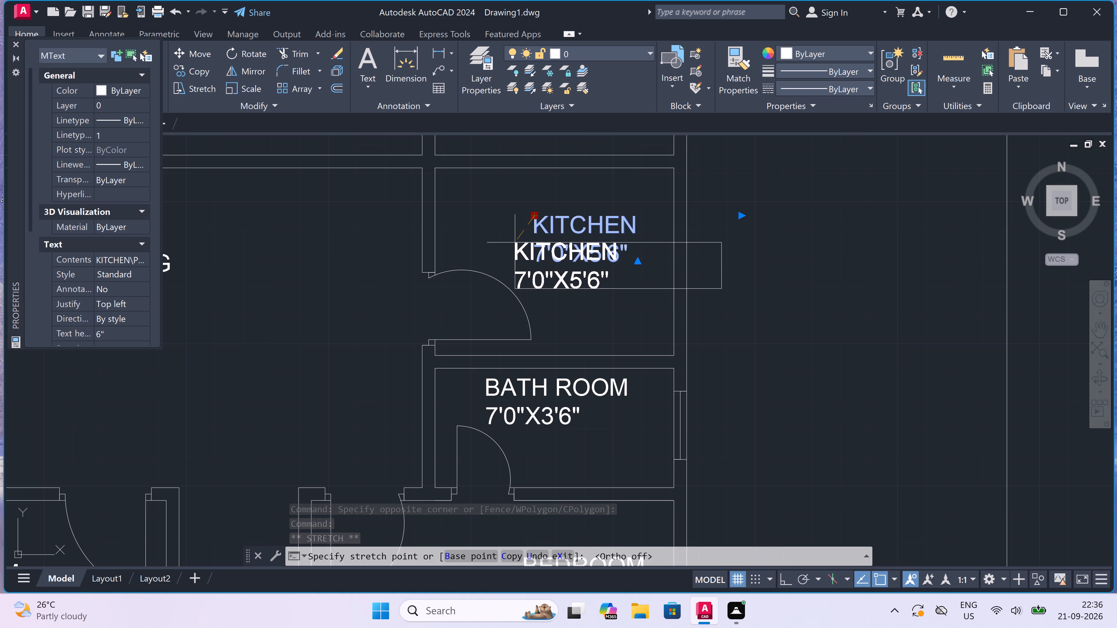
left_click(515, 242)
key("Escape")
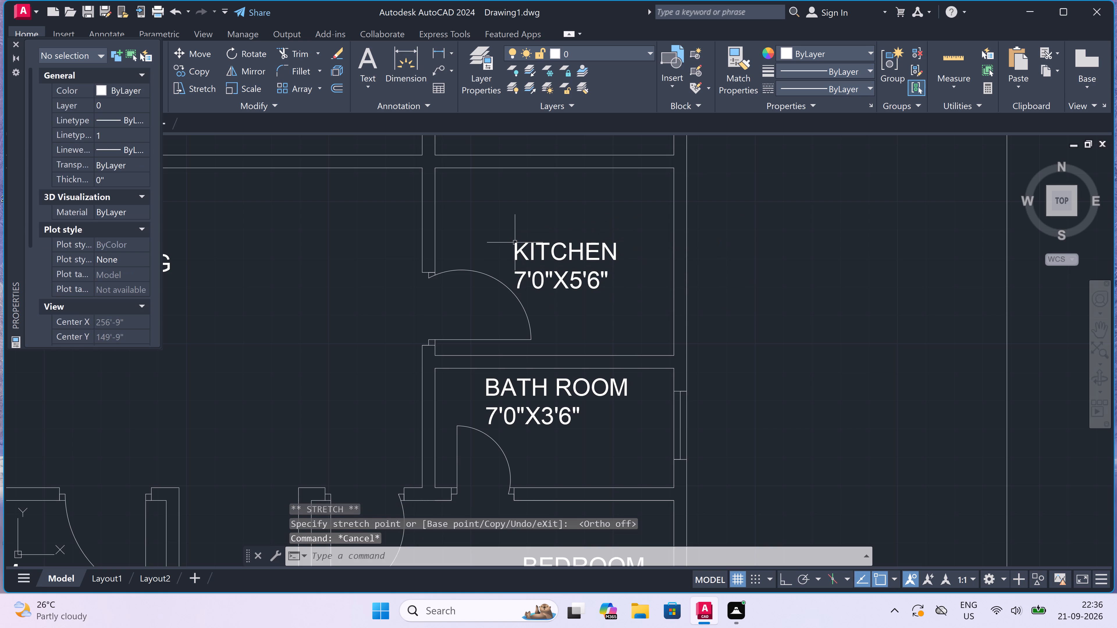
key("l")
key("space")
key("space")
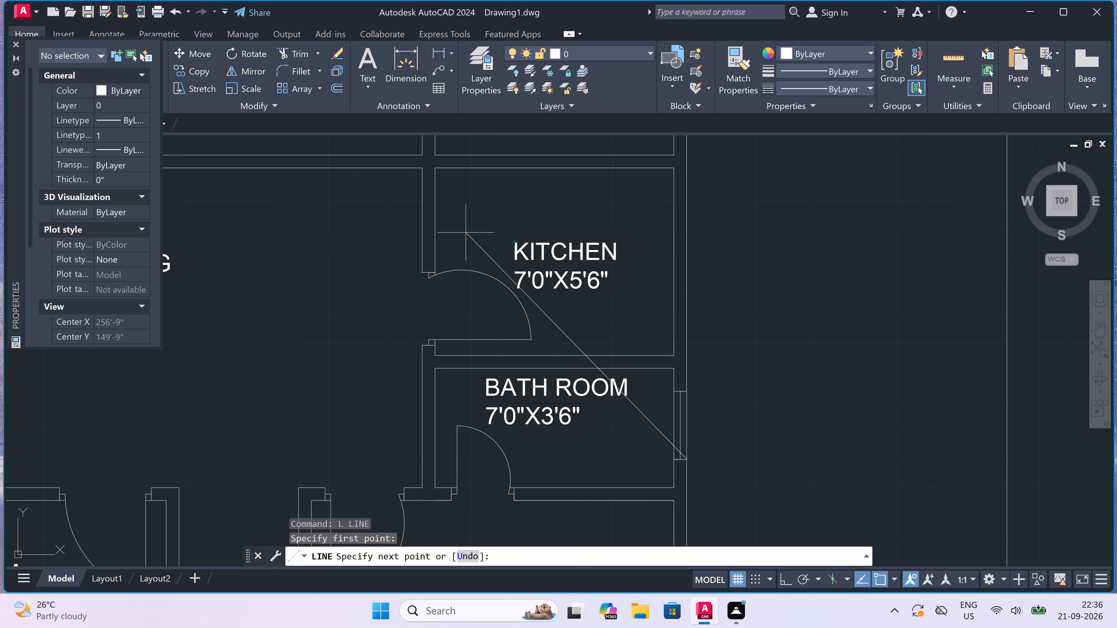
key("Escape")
Draw the lower-right kitchen's L-shaped counter line: about 5'-6" horizontally from the left wall above the door, down to the bottom wall.
type("L")
key("space")
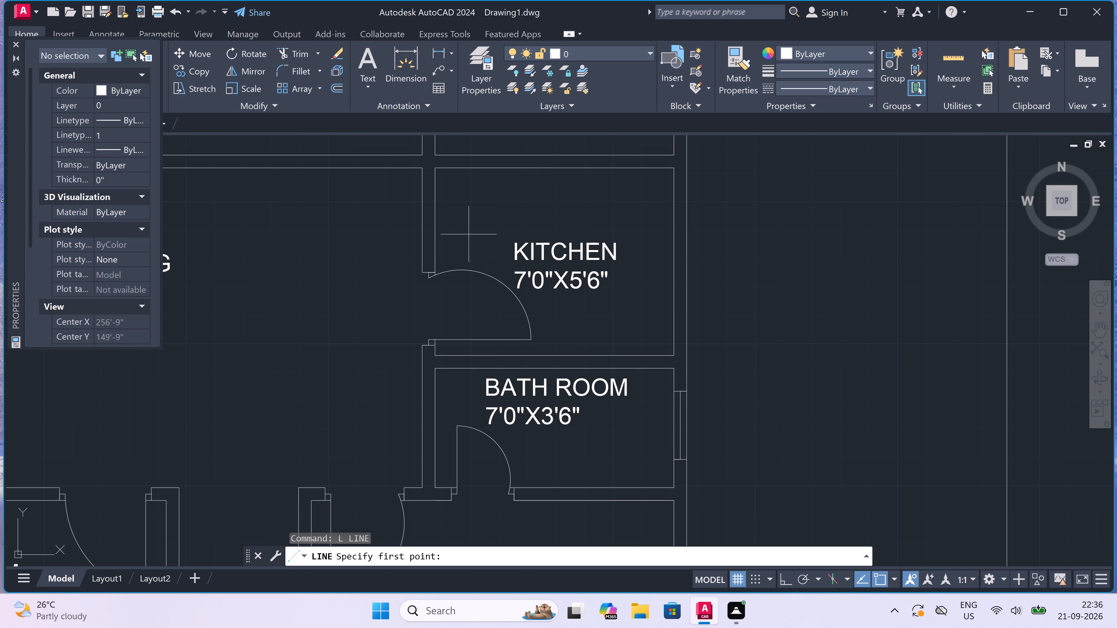
left_click(435, 230)
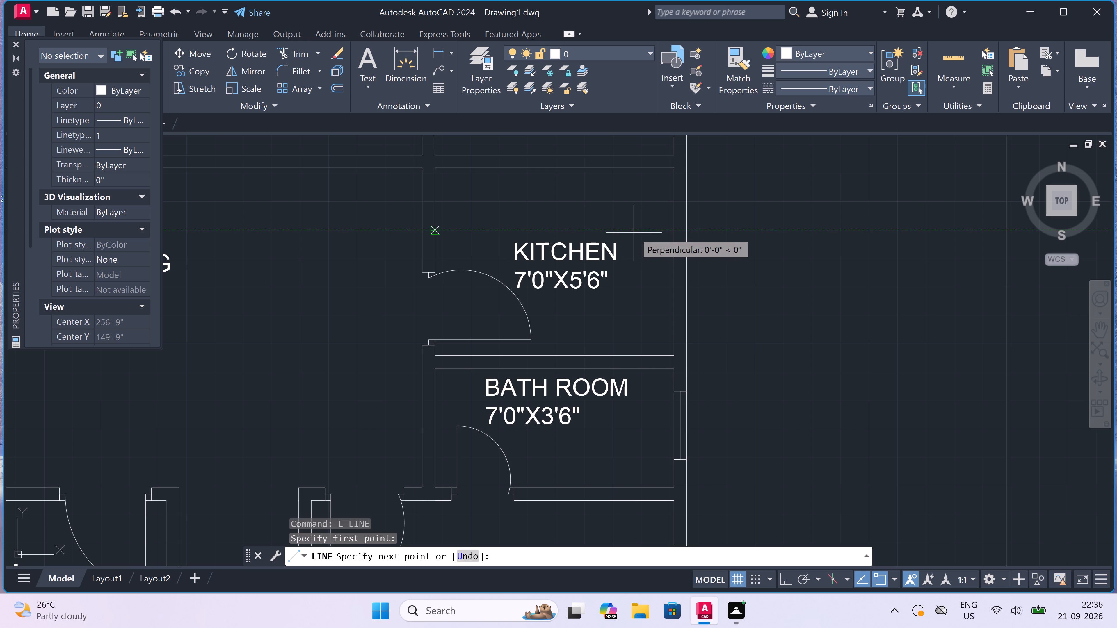
left_click(628, 231)
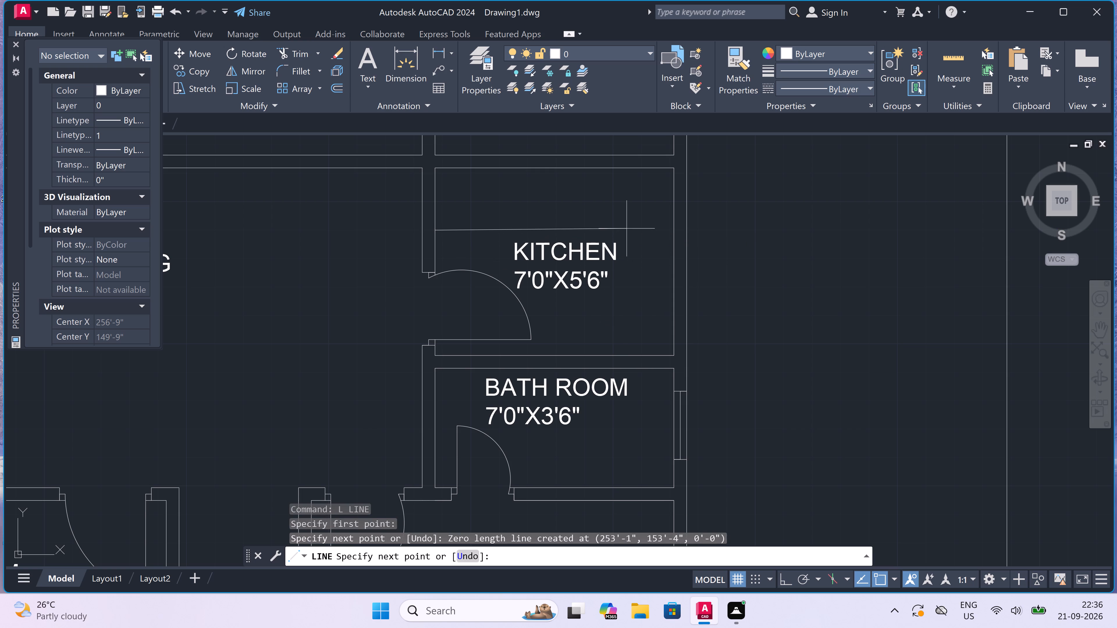
key("F8")
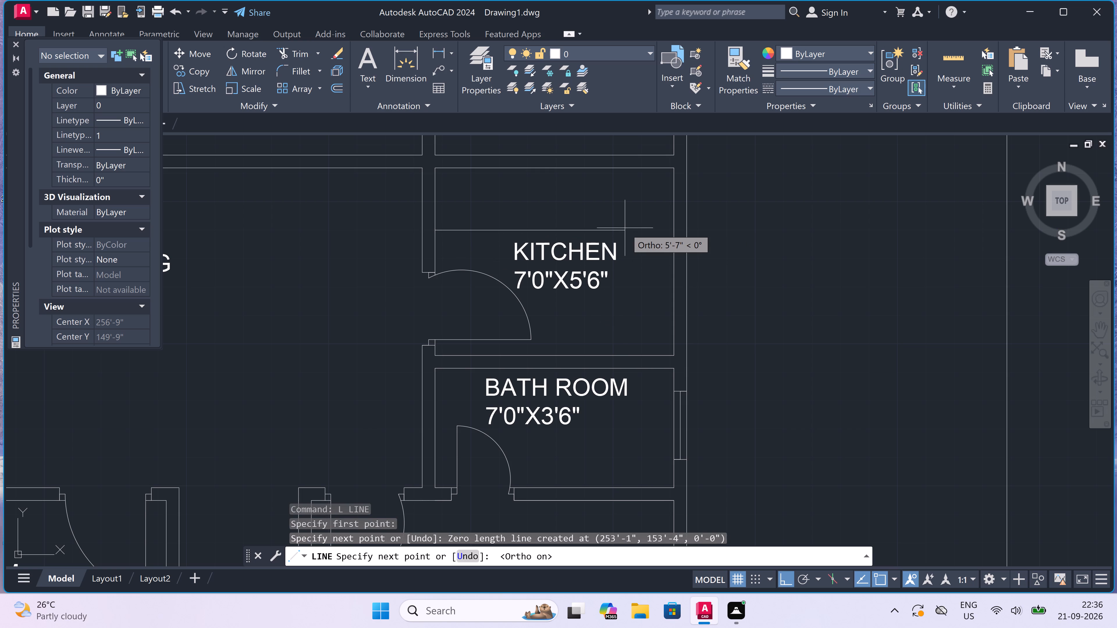
left_click_drag(622, 227, 620, 233)
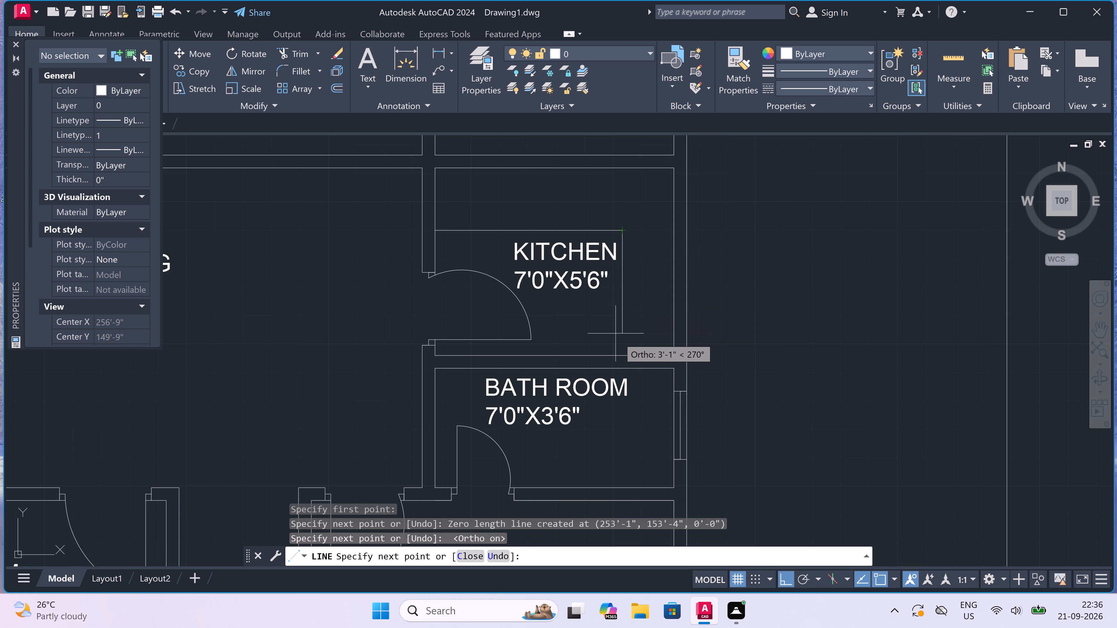
left_click(624, 354)
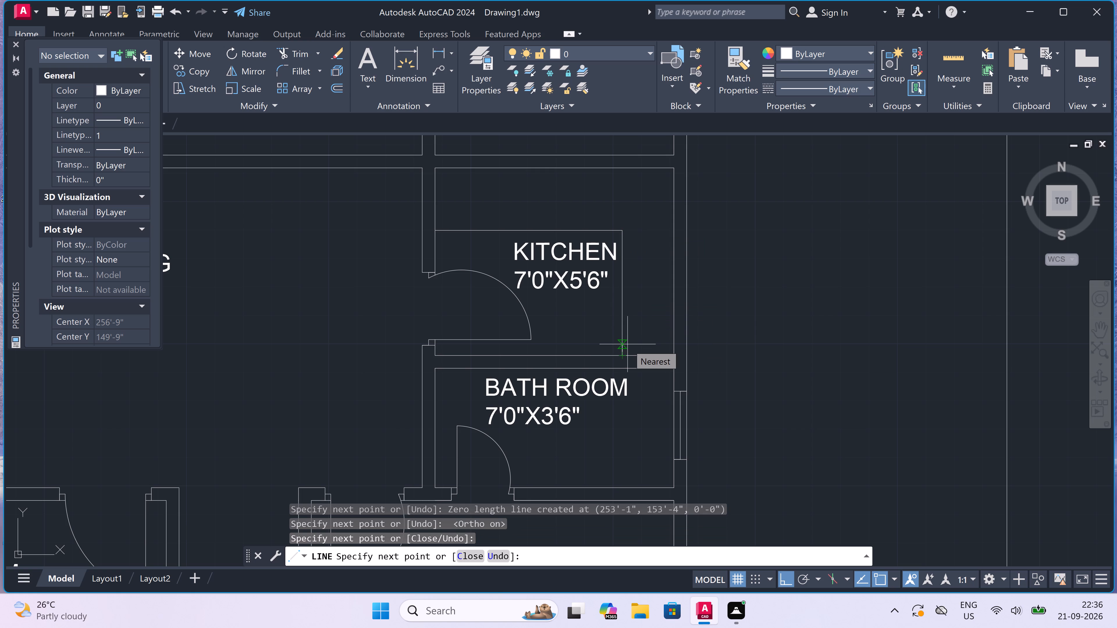
key("Escape")
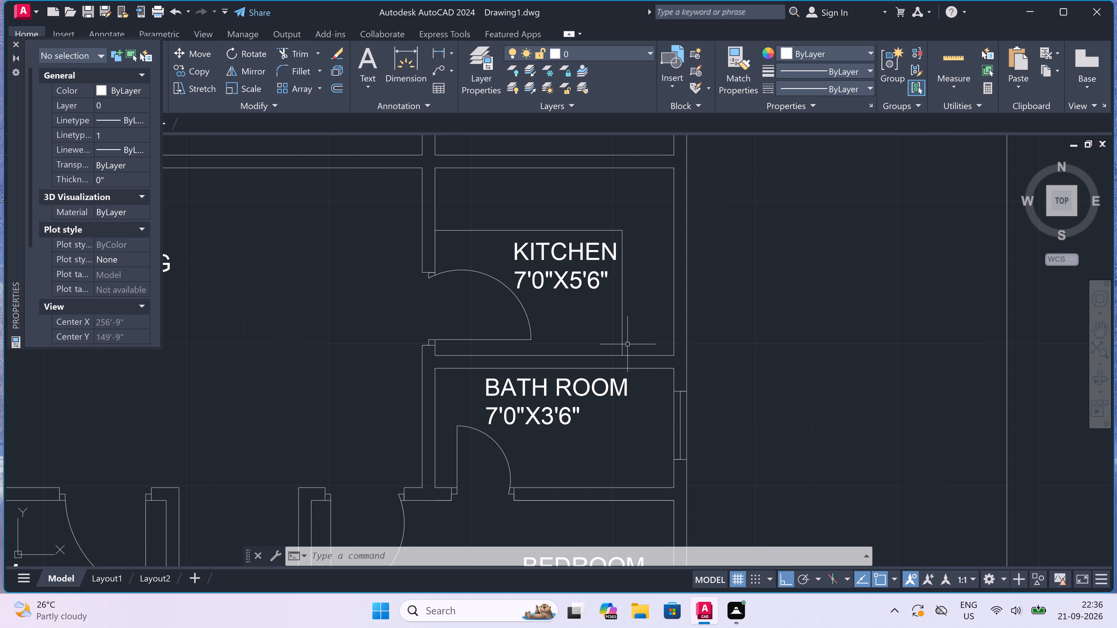
Move the KITCHEN 7'0"X5'6" label of the kitchen directly above horizontally left to the door arc.
scroll(614, 361, "down", 3)
scroll(606, 308, "up", 1)
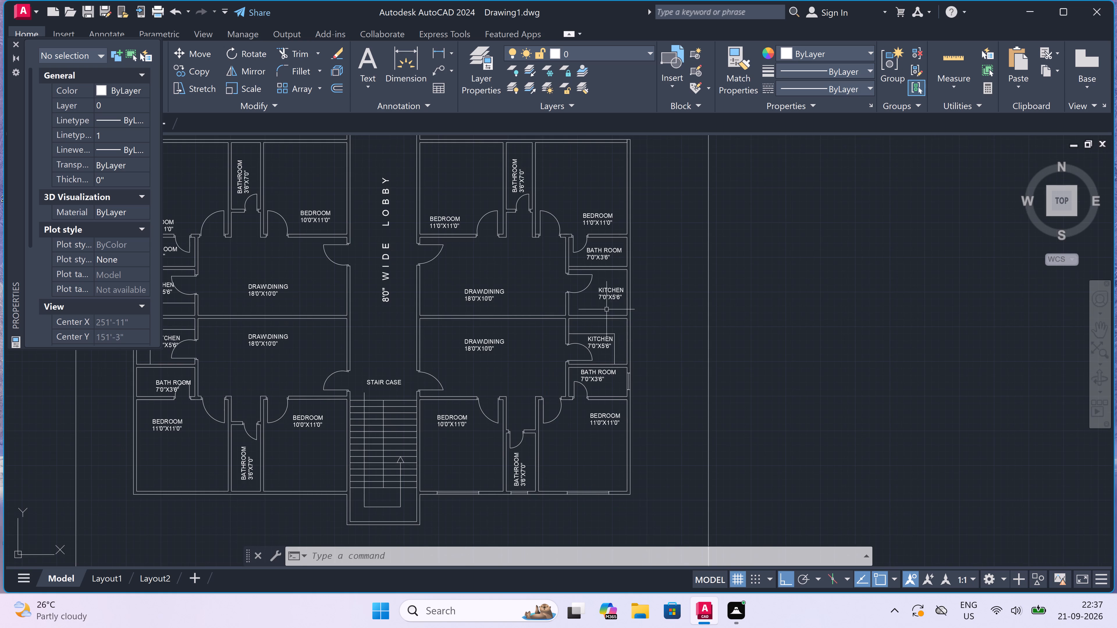
scroll(610, 297, "up", 1)
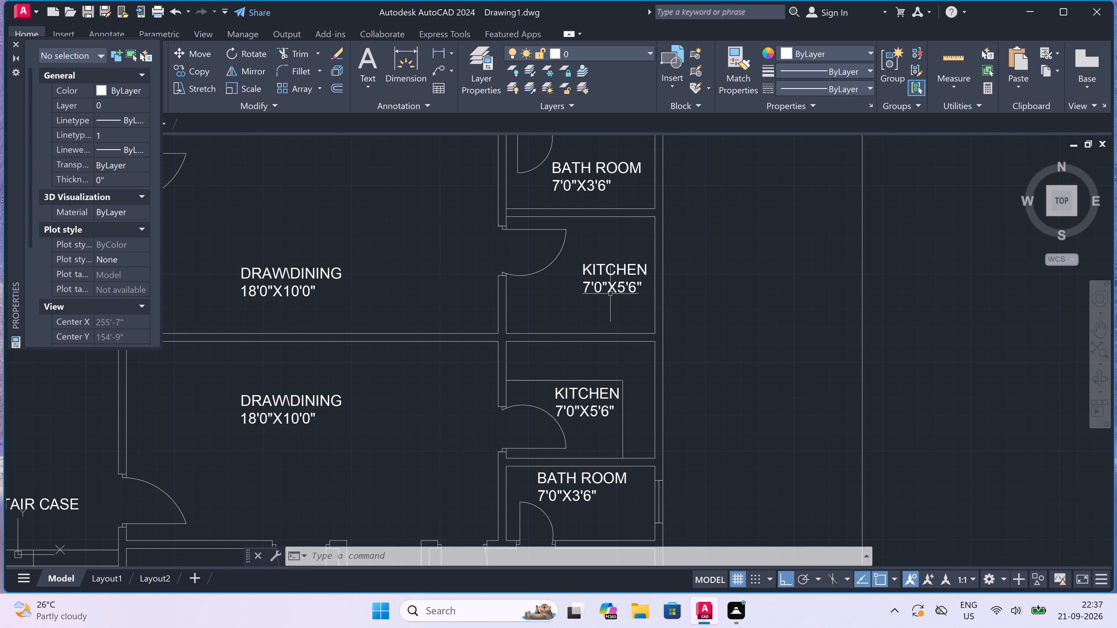
scroll(602, 282, "up", 1)
left_click(602, 281)
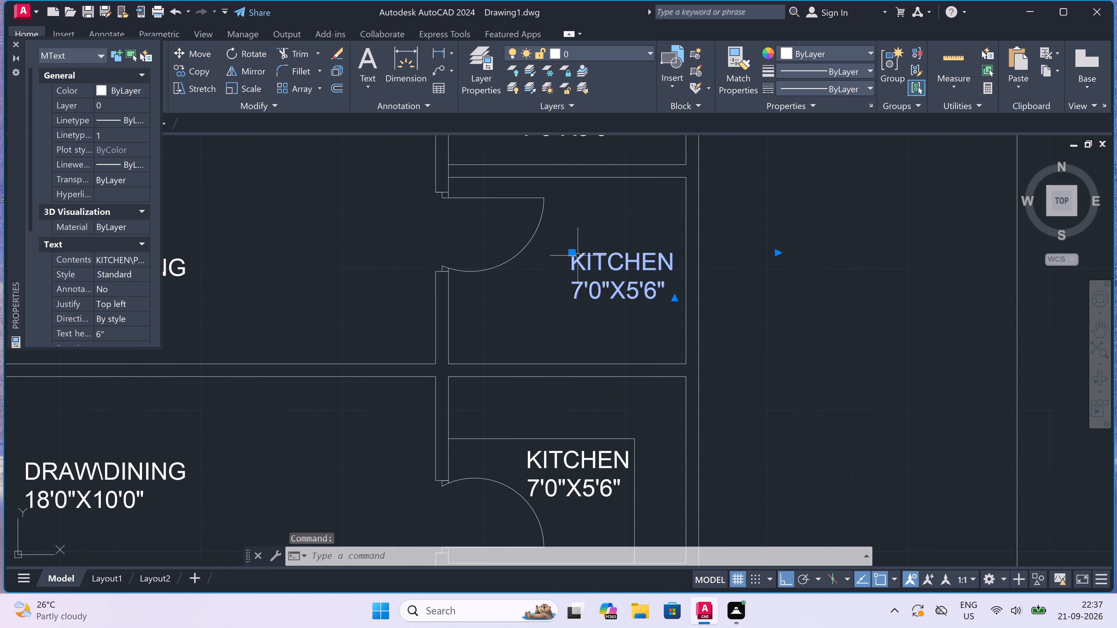
left_click(572, 251)
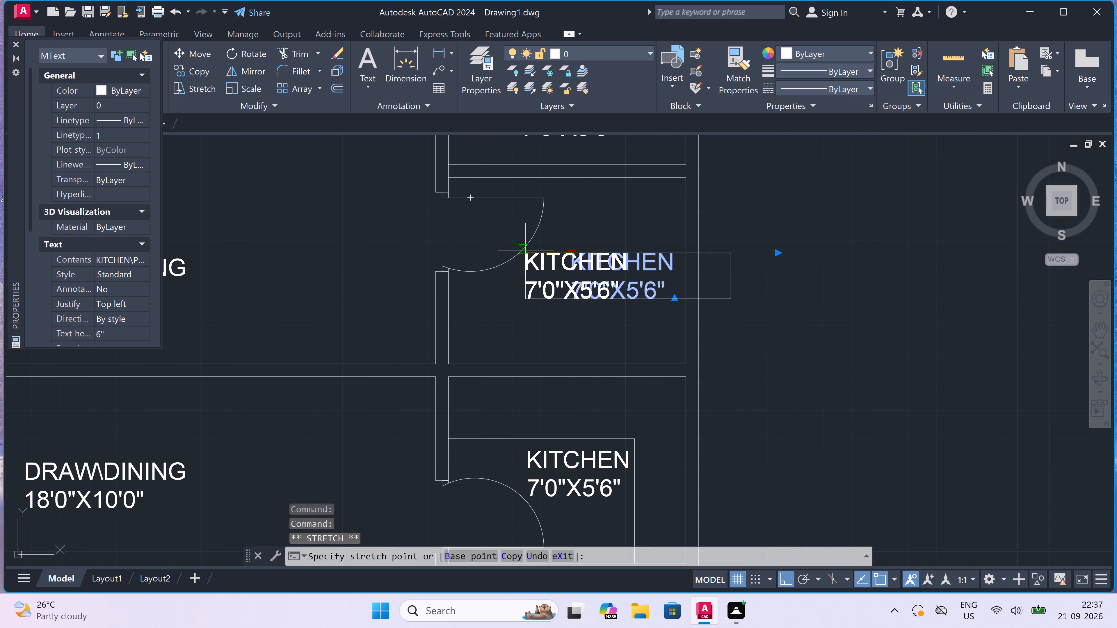
scroll(525, 251, "up", 2)
left_click(525, 251)
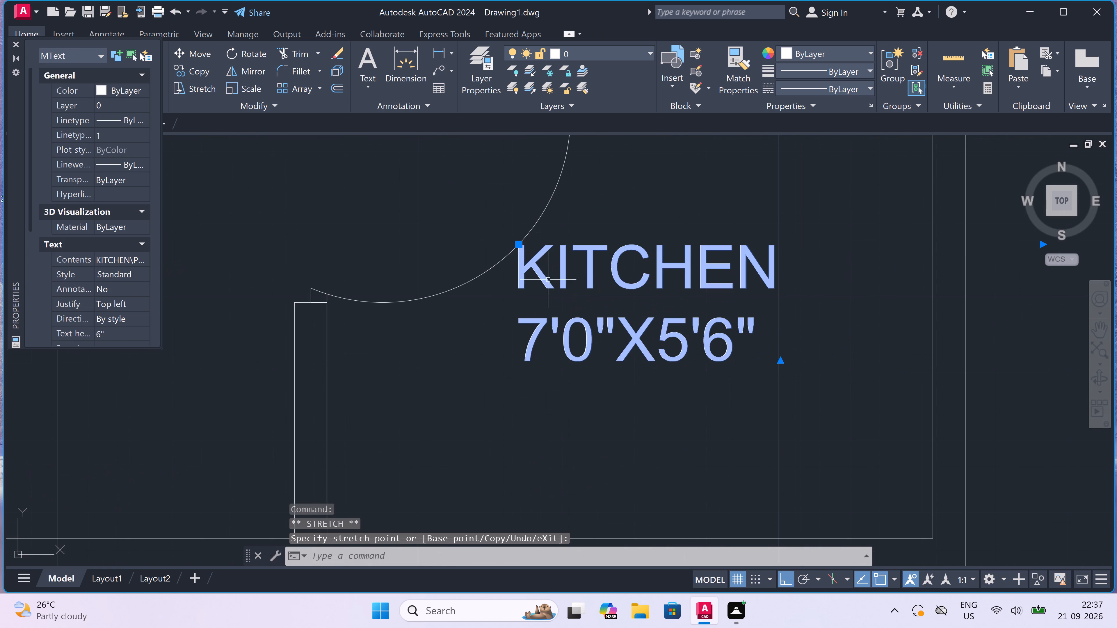
key("Escape")
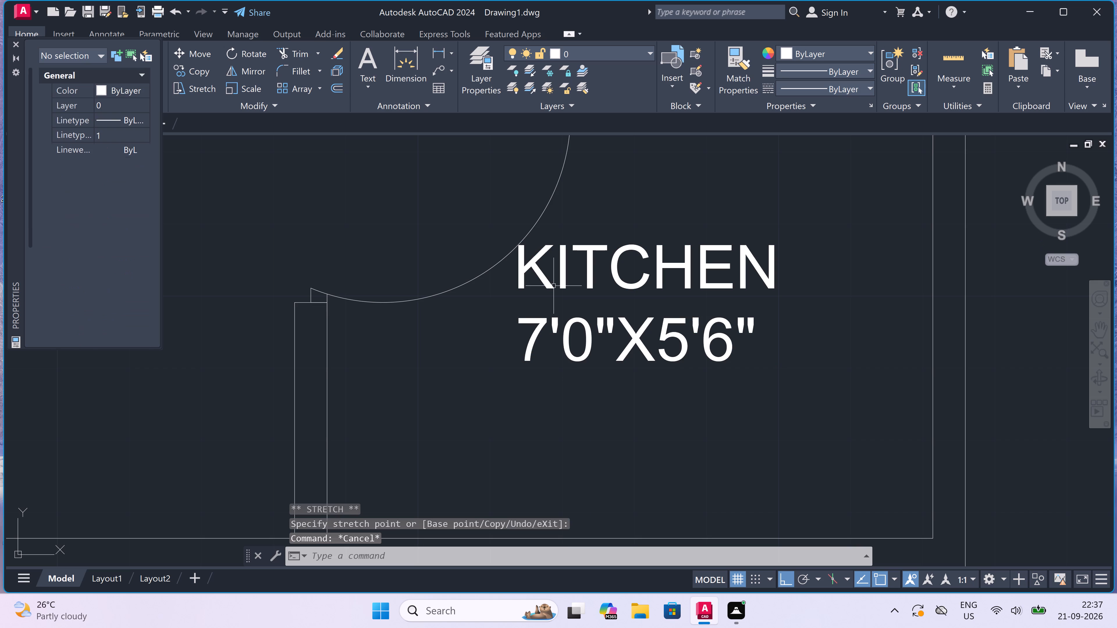
Draw the upper kitchen's L-shaped counter line: about 5'-8" horizontally from the left wall below the door, up to the top wall.
type("L")
key("space")
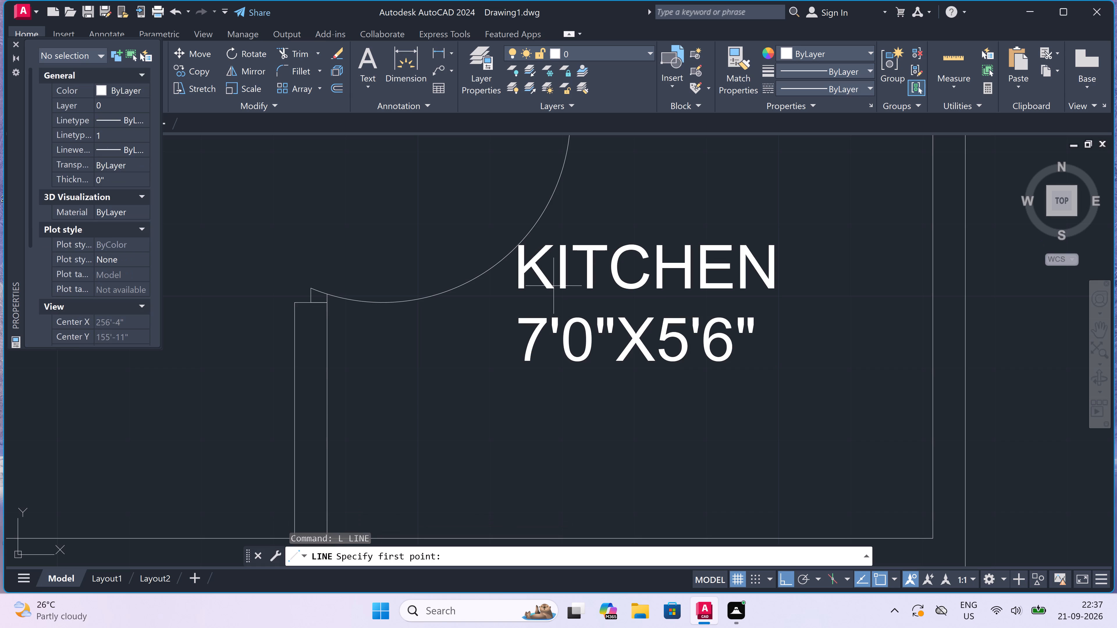
scroll(528, 314, "down", 2)
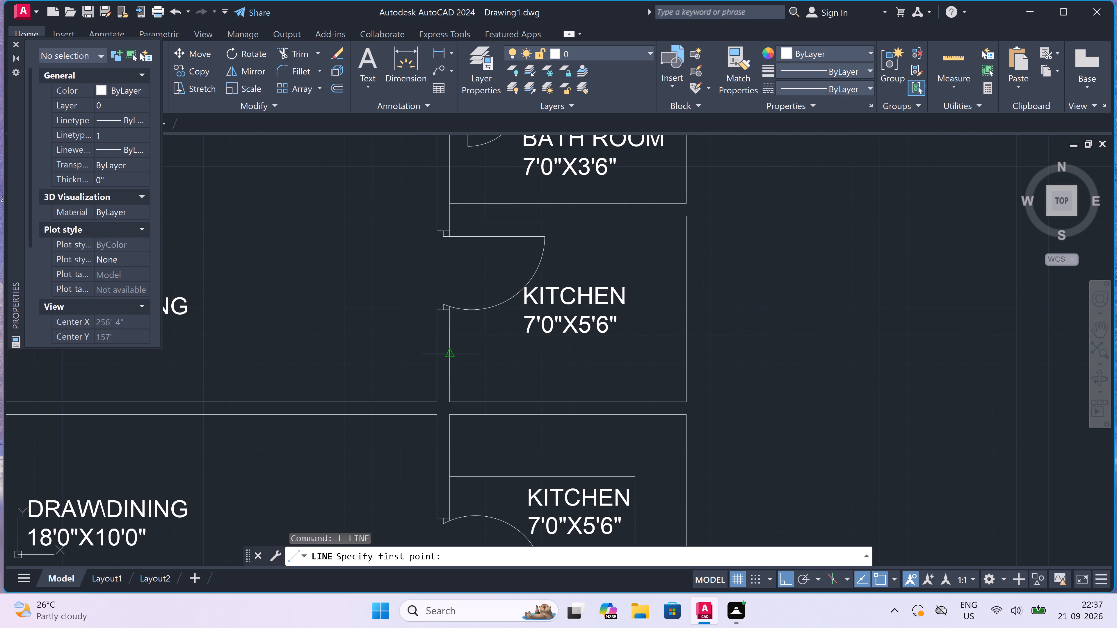
left_click(449, 343)
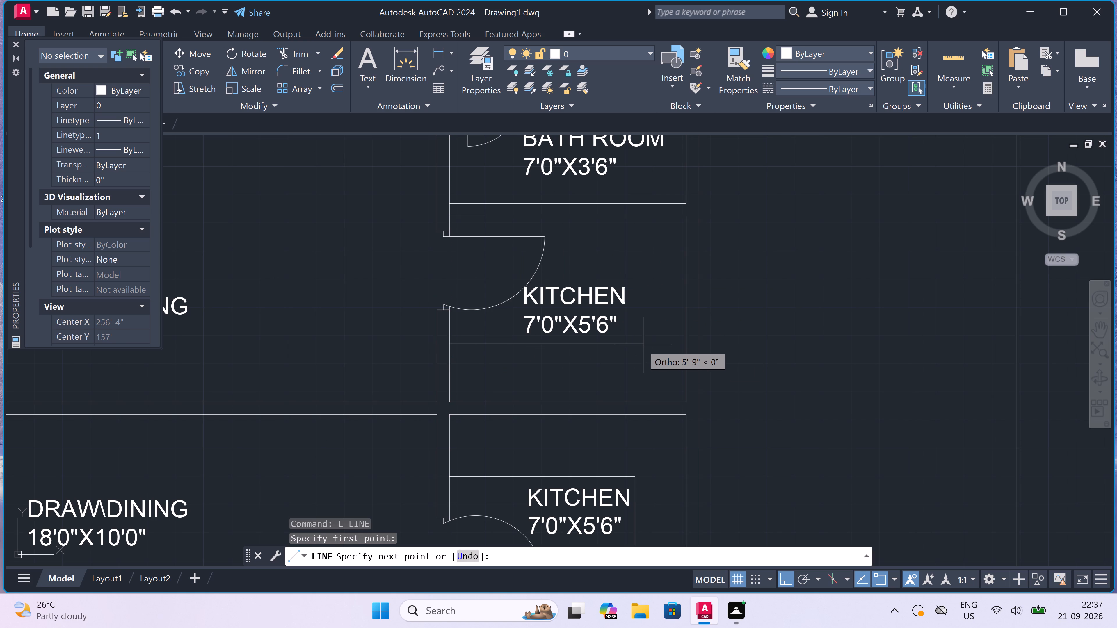
left_click_drag(639, 345, 638, 341)
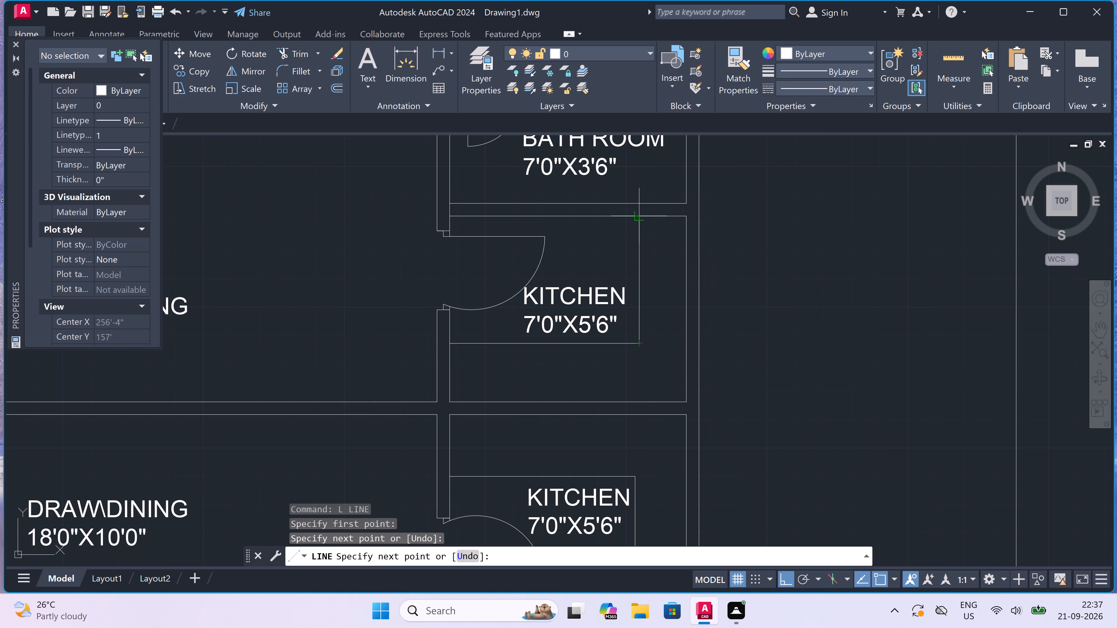
left_click(639, 218)
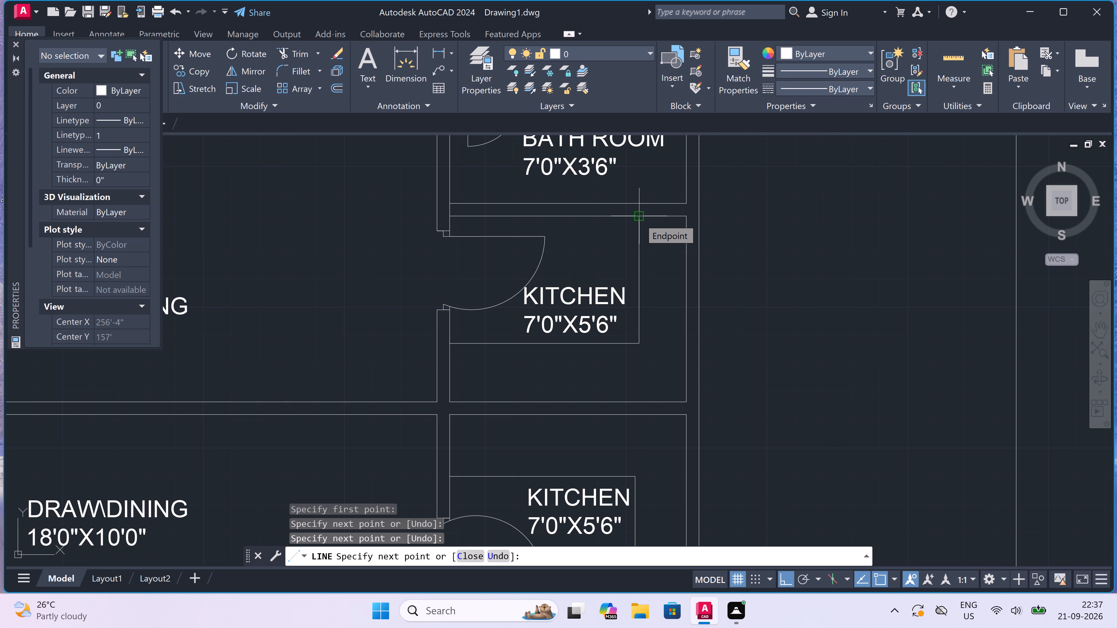
key("Escape")
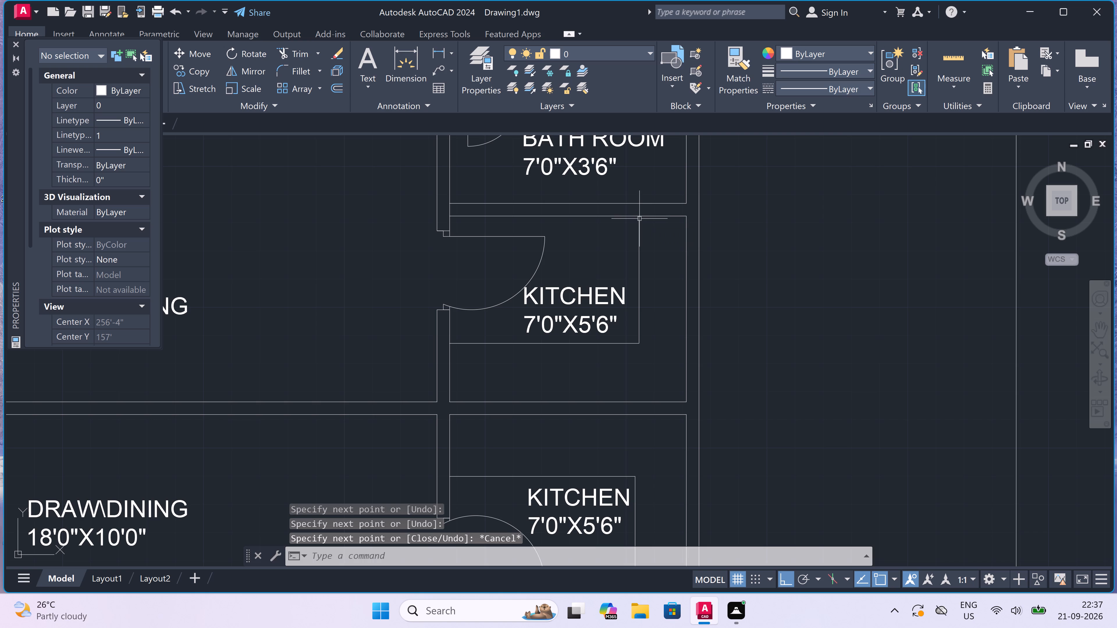
Draw a 3' window in the outer right wall of the lower-right kitchen above the BATH ROOM, with a centre line and closing lines across both ends.
scroll(615, 240, "down", 1)
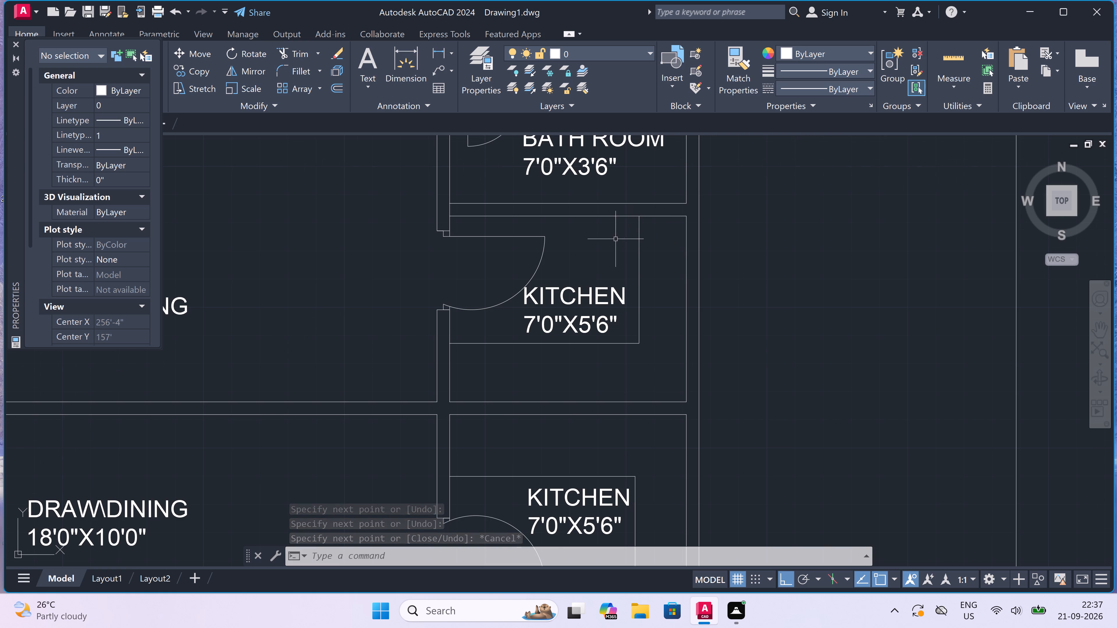
scroll(615, 242, "down", 3)
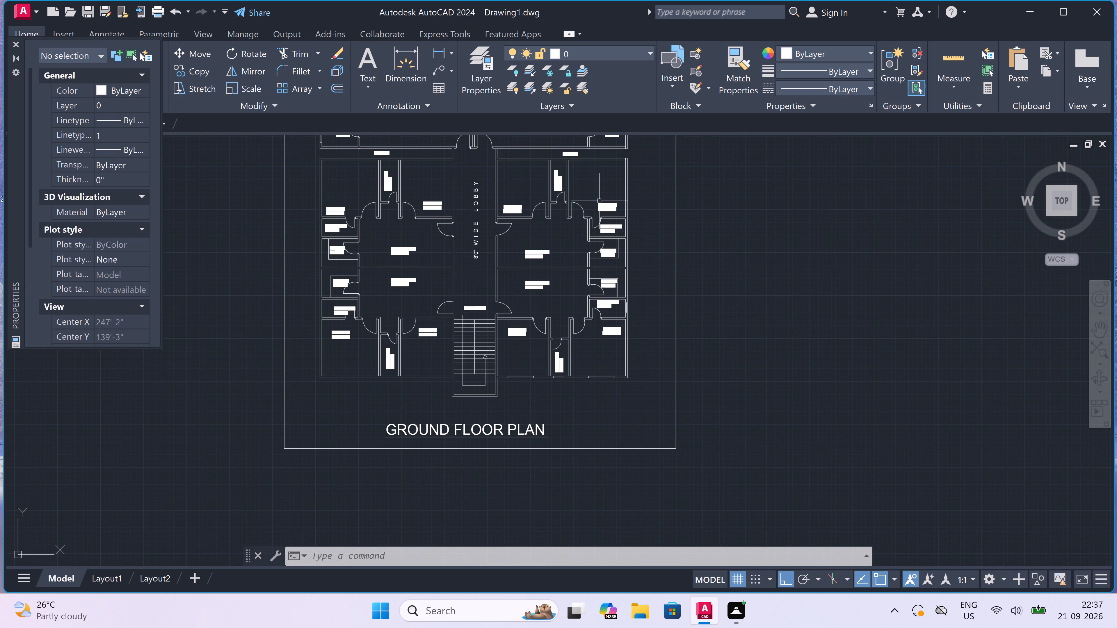
scroll(597, 197, "up", 2)
scroll(595, 216, "down", 3)
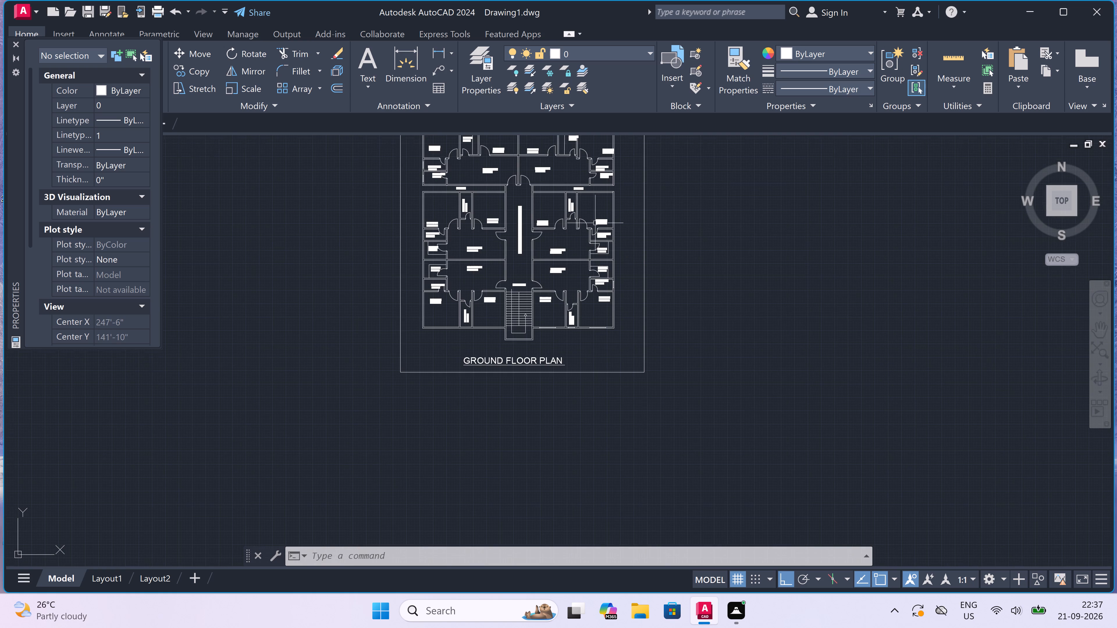
scroll(591, 186, "up", 3)
scroll(592, 197, "down", 2)
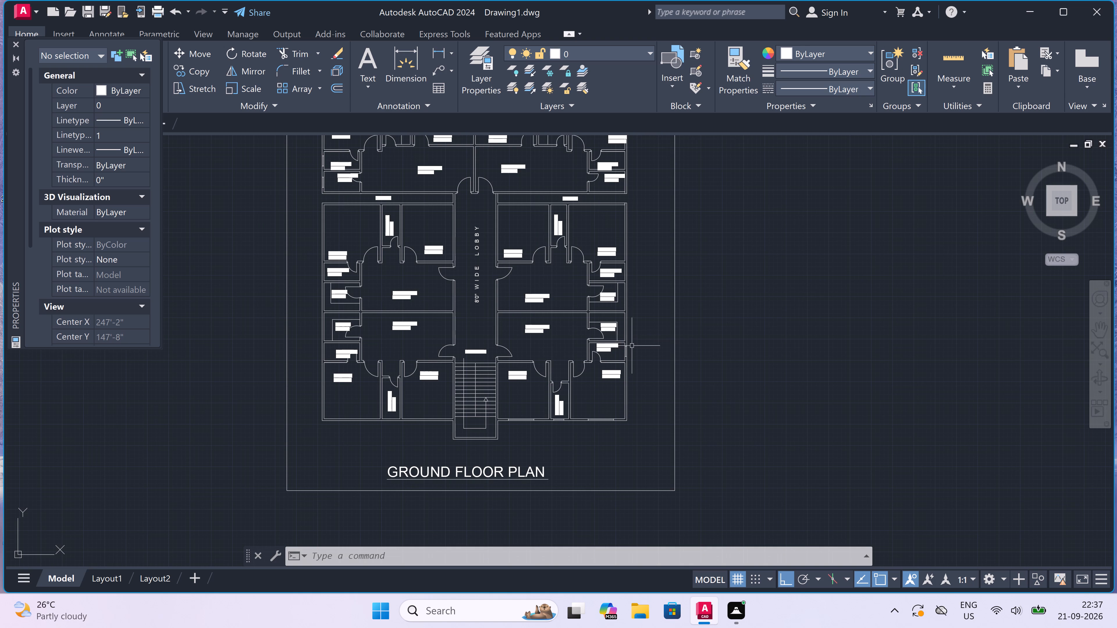
scroll(622, 335, "up", 3)
scroll(627, 305, "up", 1)
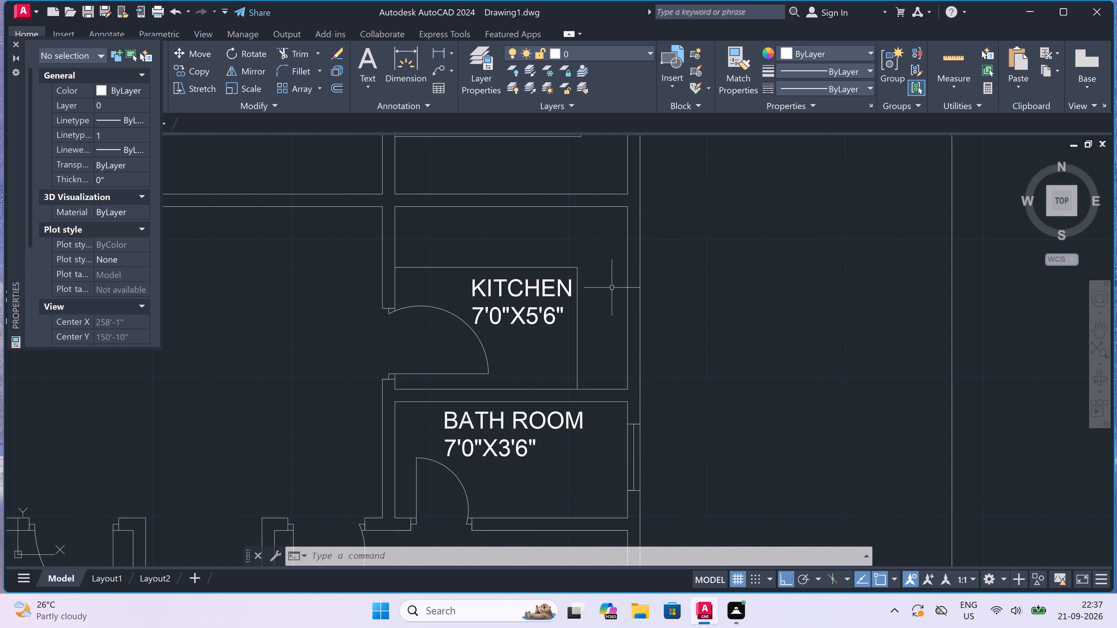
type("L")
key("space")
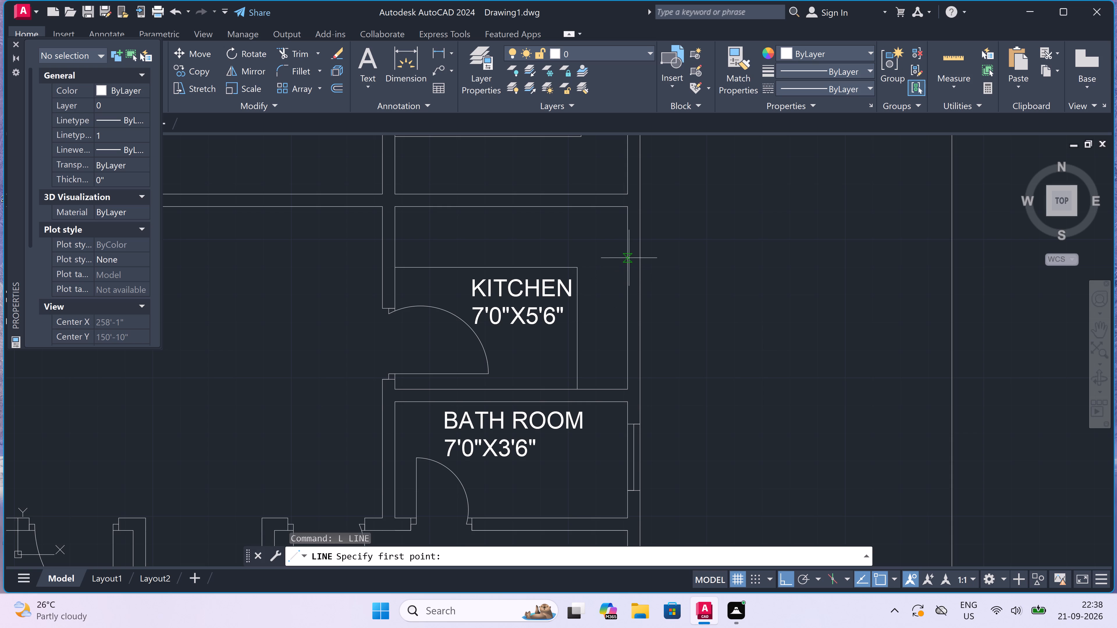
left_click_drag(629, 254, 633, 255)
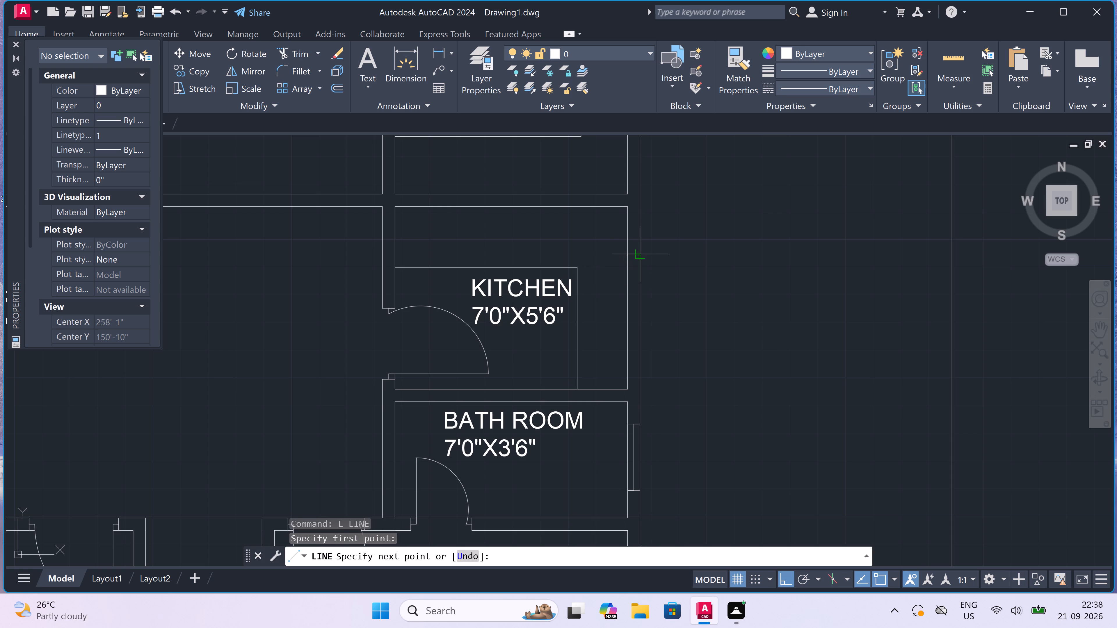
left_click(638, 255)
left_click_drag(631, 254, 631, 257)
scroll(621, 336, "up", 2)
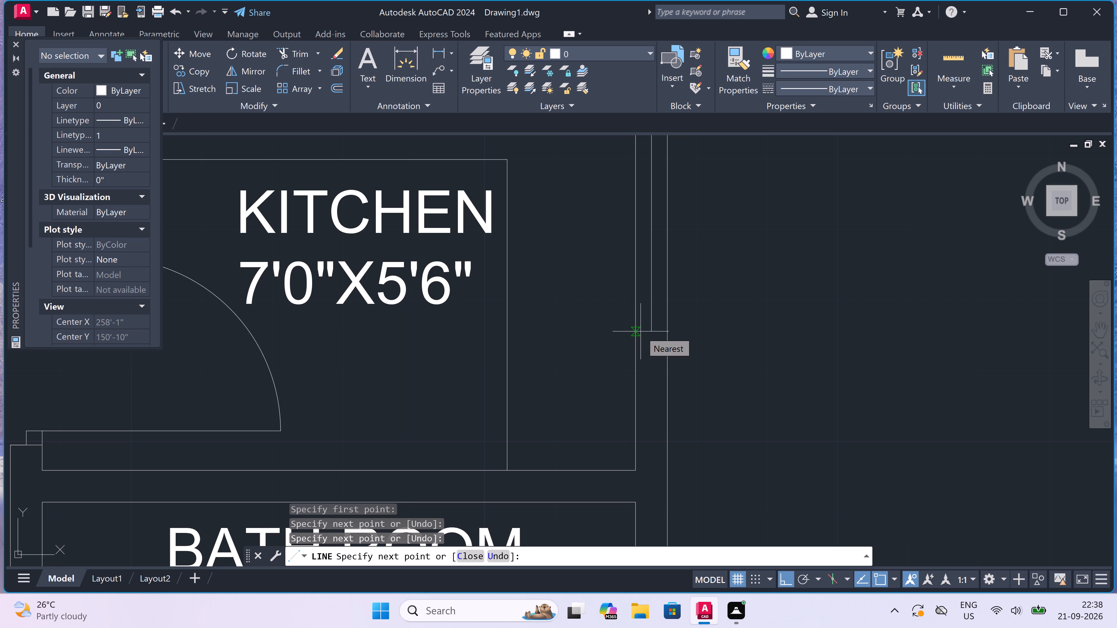
scroll(641, 331, "down", 1)
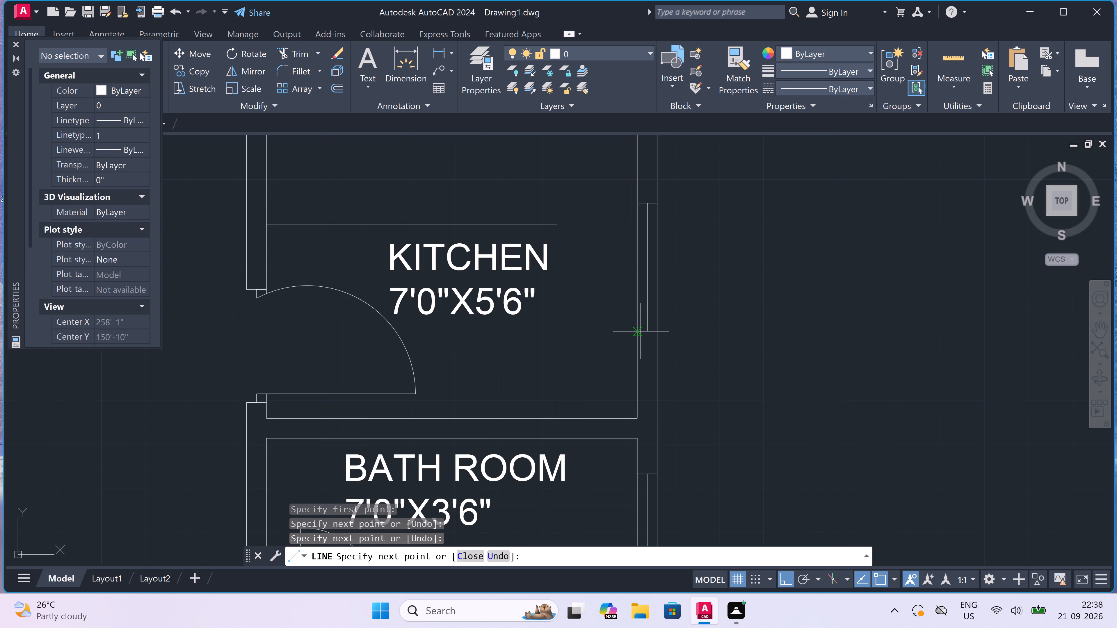
scroll(641, 331, "up", 1)
type("3'")
key("space")
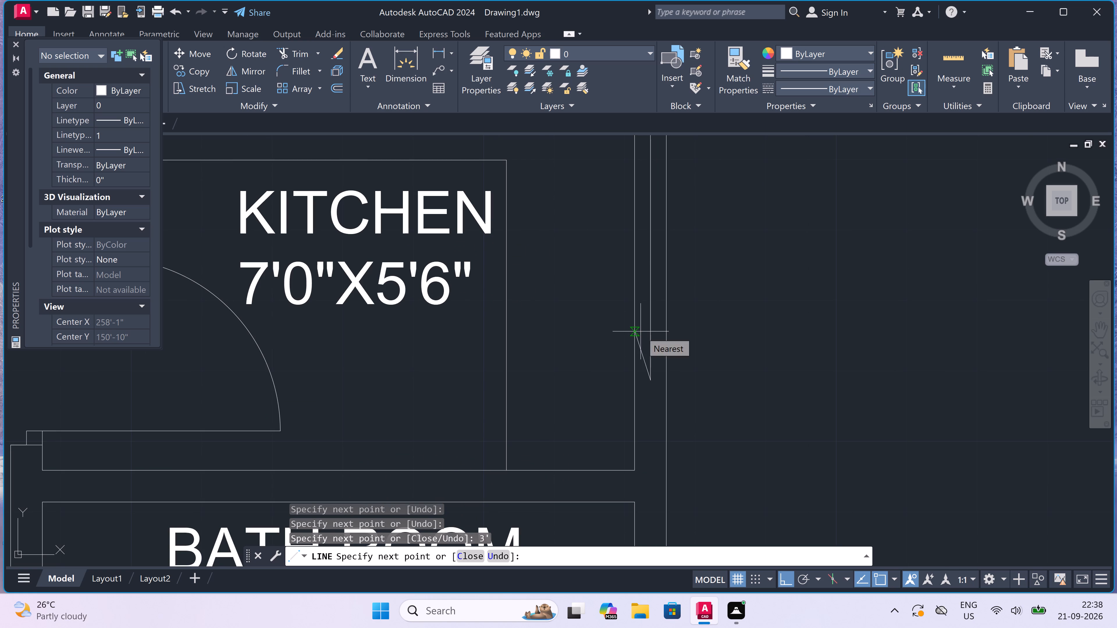
left_click(633, 385)
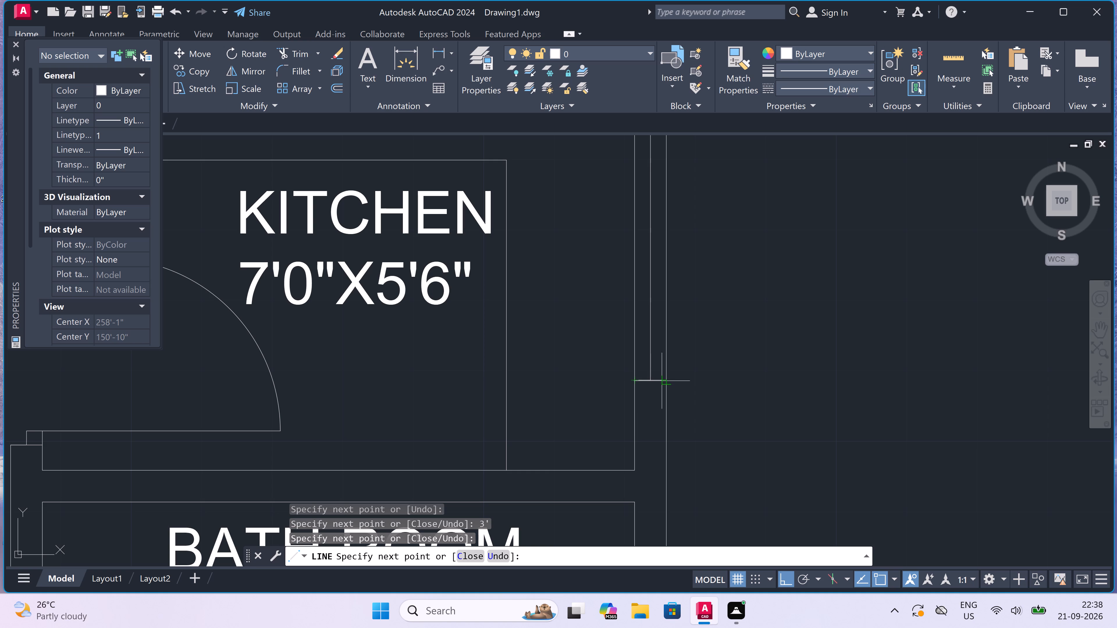
left_click(663, 379)
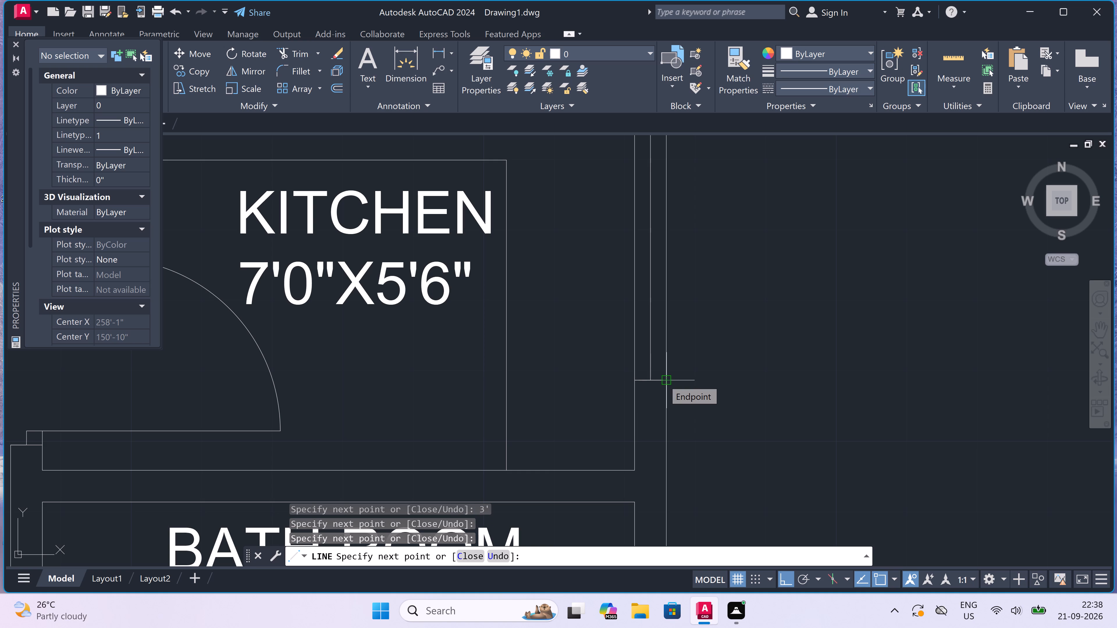
key("Escape")
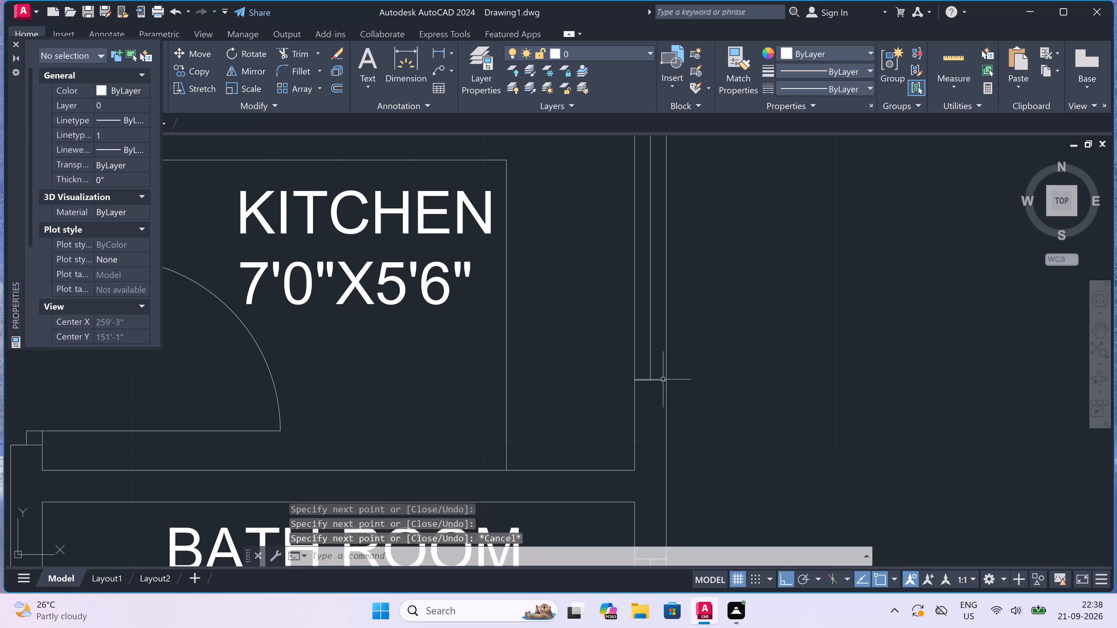
Draw the window in the outer right wall of the kitchen directly above, starting with its upper end line and the centre line's start at mid-wall.
scroll(660, 376, "down", 5)
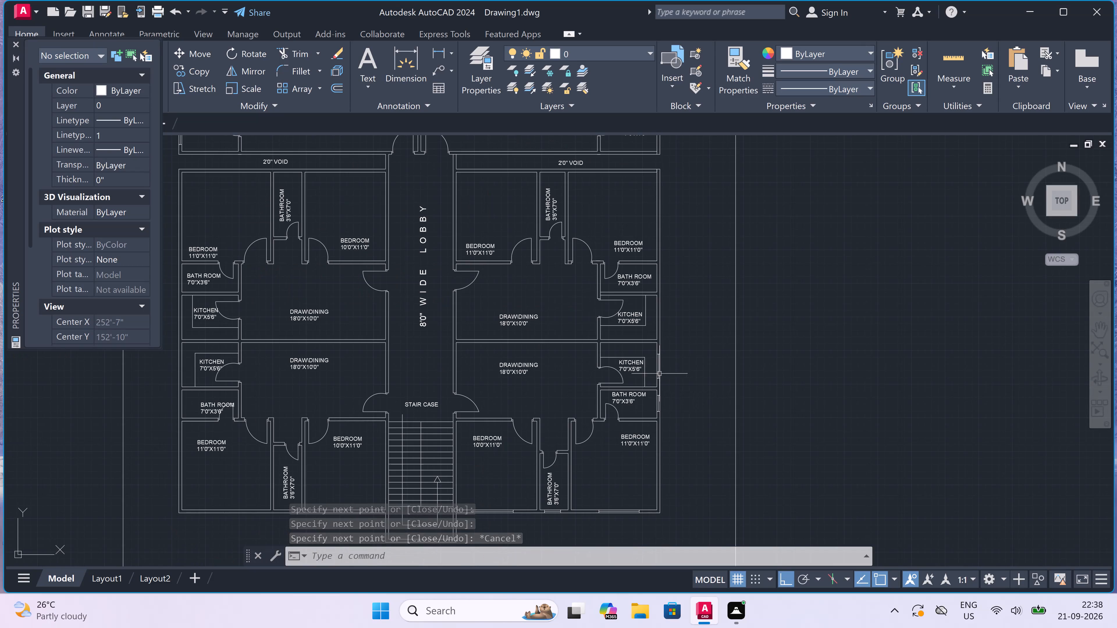
scroll(658, 324, "up", 3)
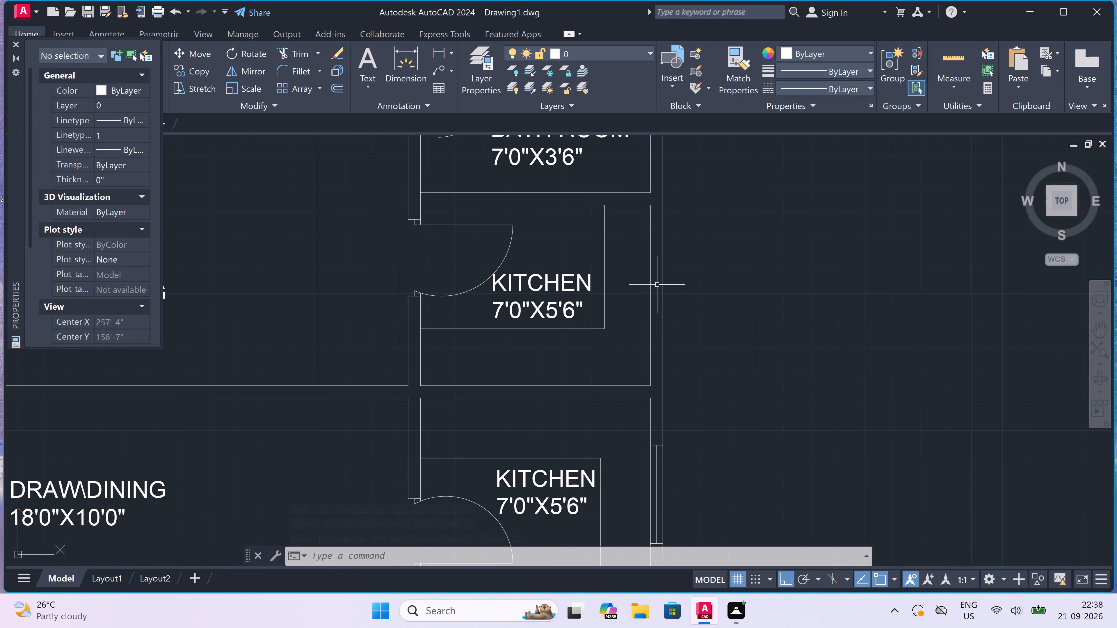
scroll(648, 264, "up", 1)
scroll(648, 264, "down", 2)
scroll(653, 243, "up", 1)
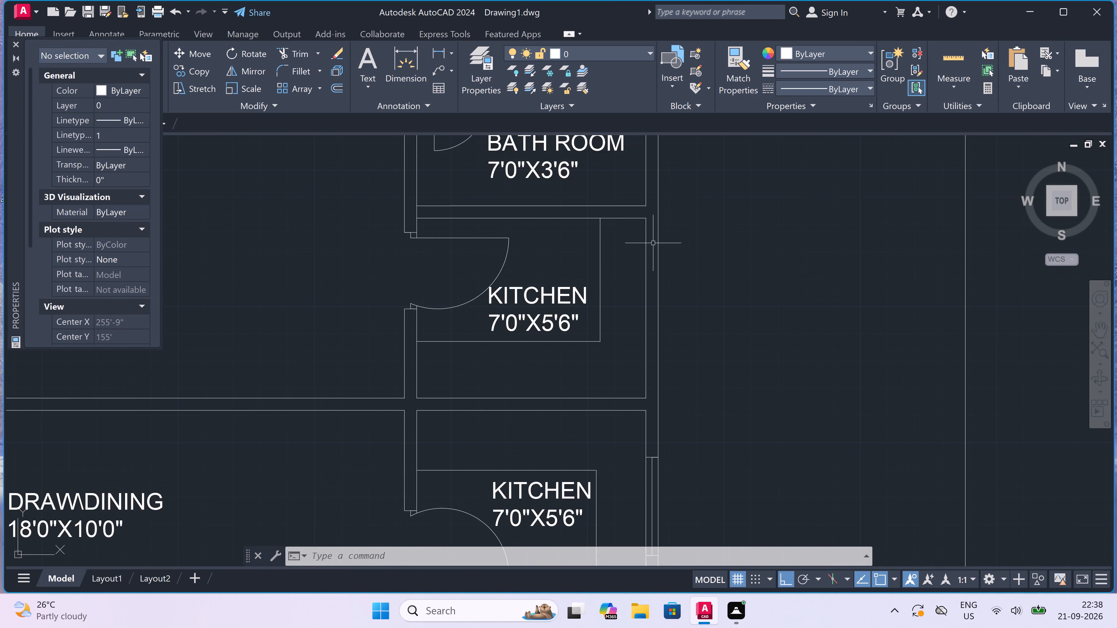
scroll(653, 243, "up", 1)
key("space")
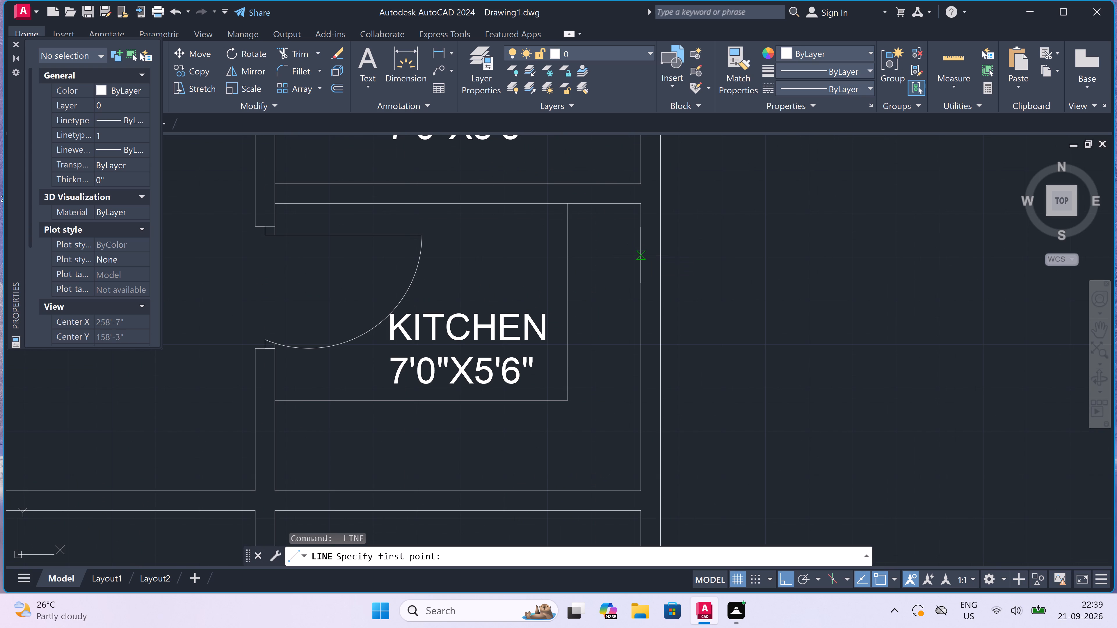
scroll(641, 255, "down", 2)
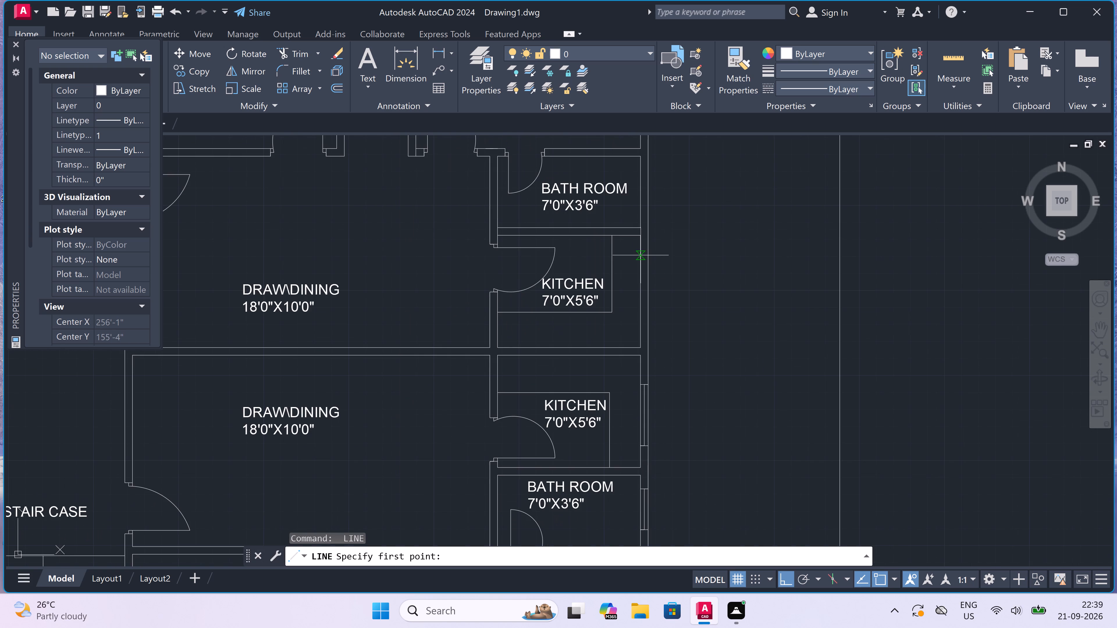
scroll(641, 255, "up", 2)
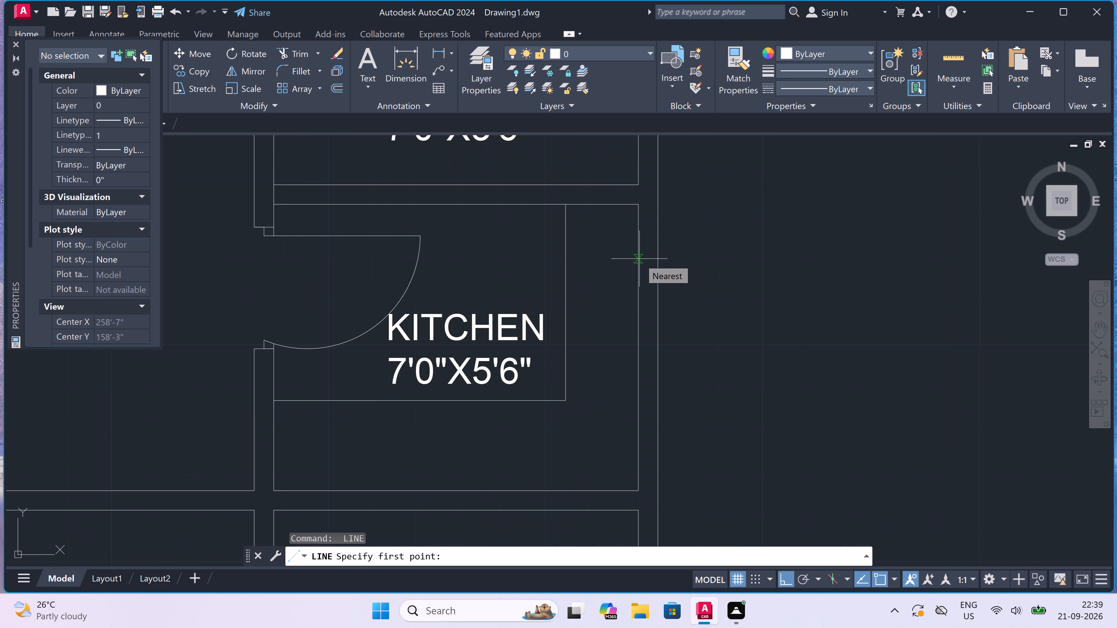
left_click(639, 259)
left_click(659, 256)
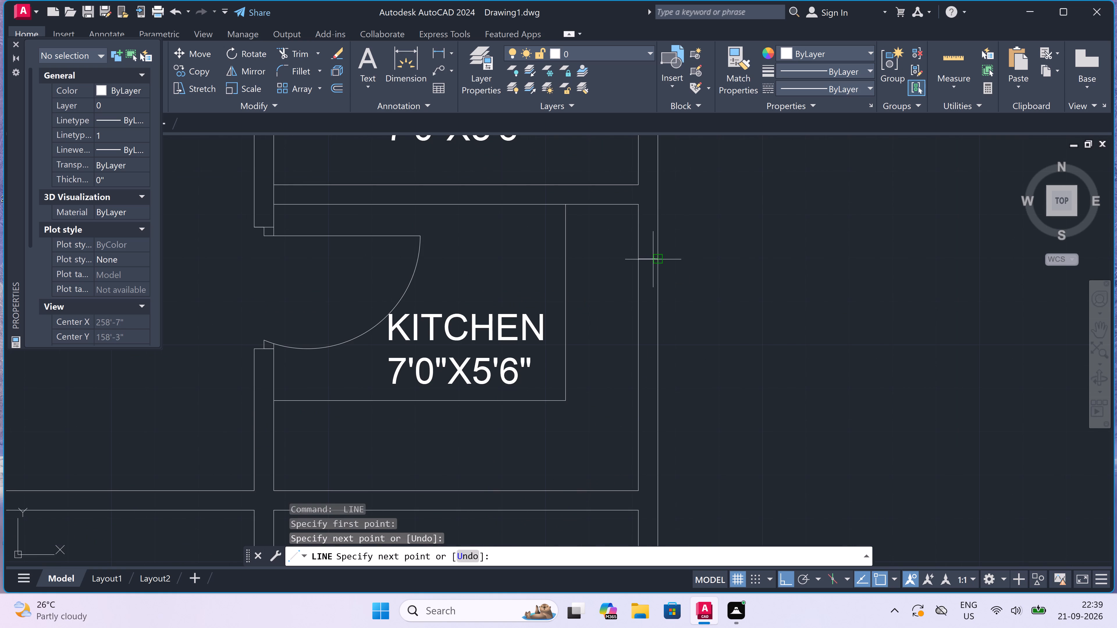
left_click(650, 259)
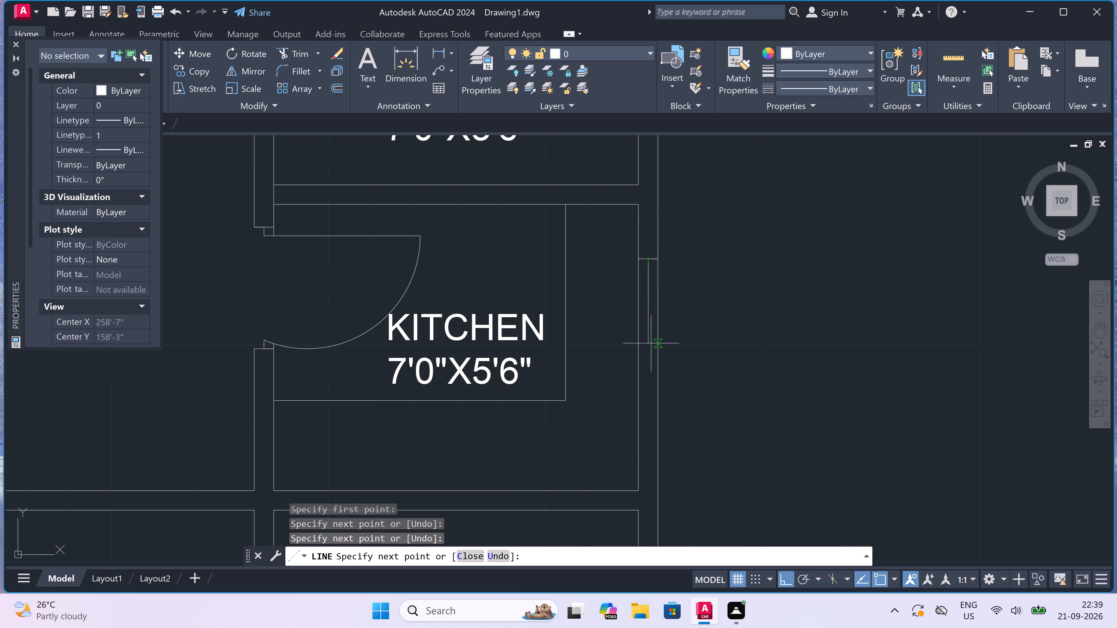
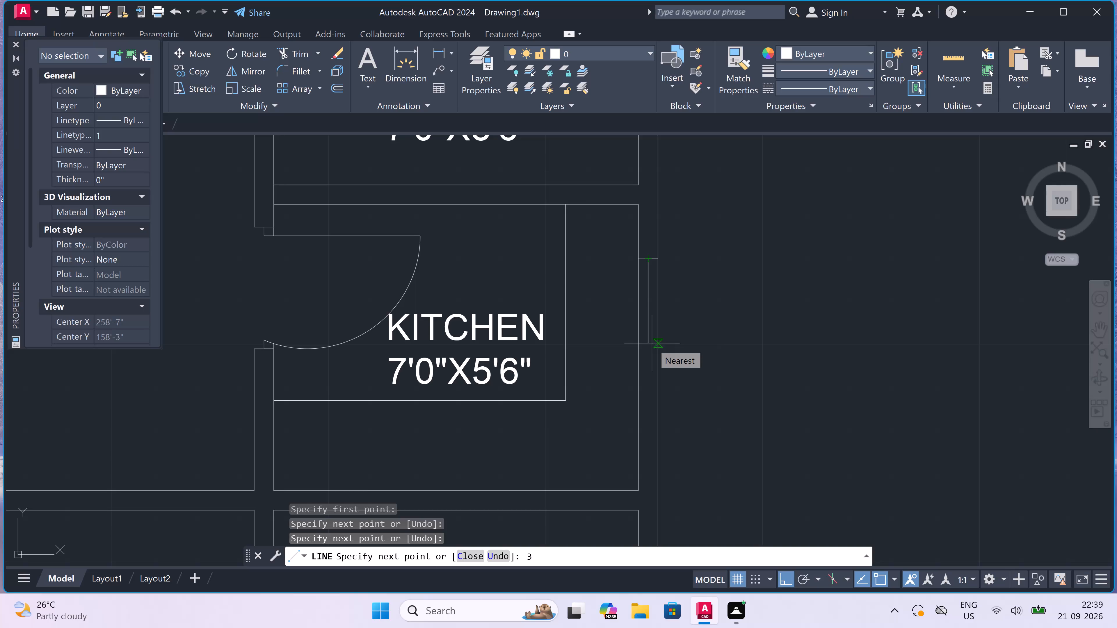
Finish the upper kitchen's outer-wall window with a 3' centre line and a lower end line closing across the wall's full thickness.
type("'")
key("space")
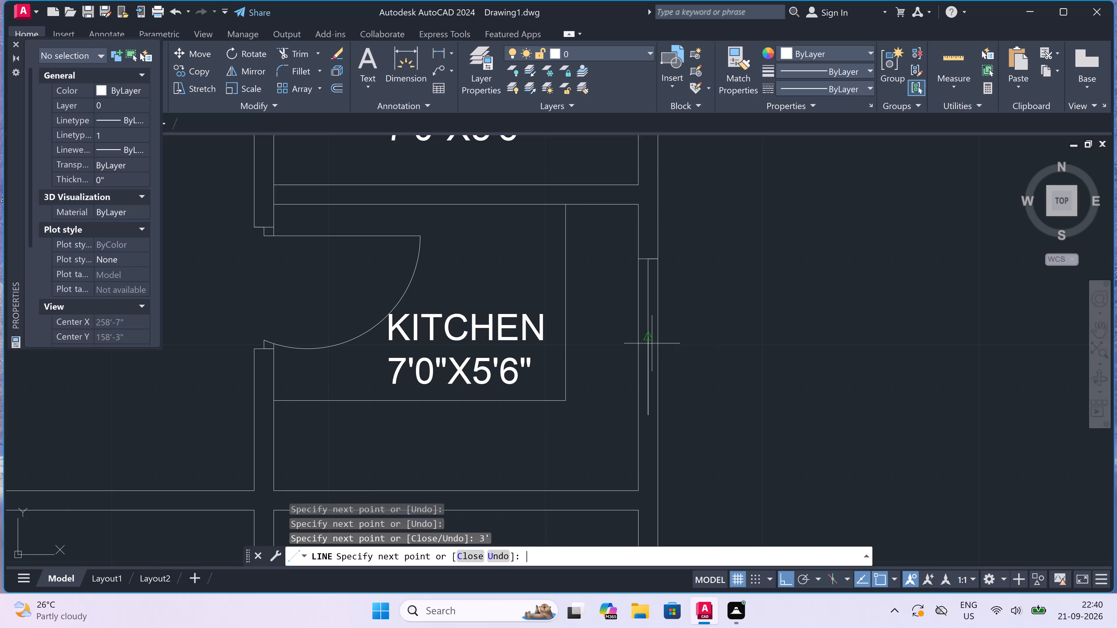
left_click(637, 414)
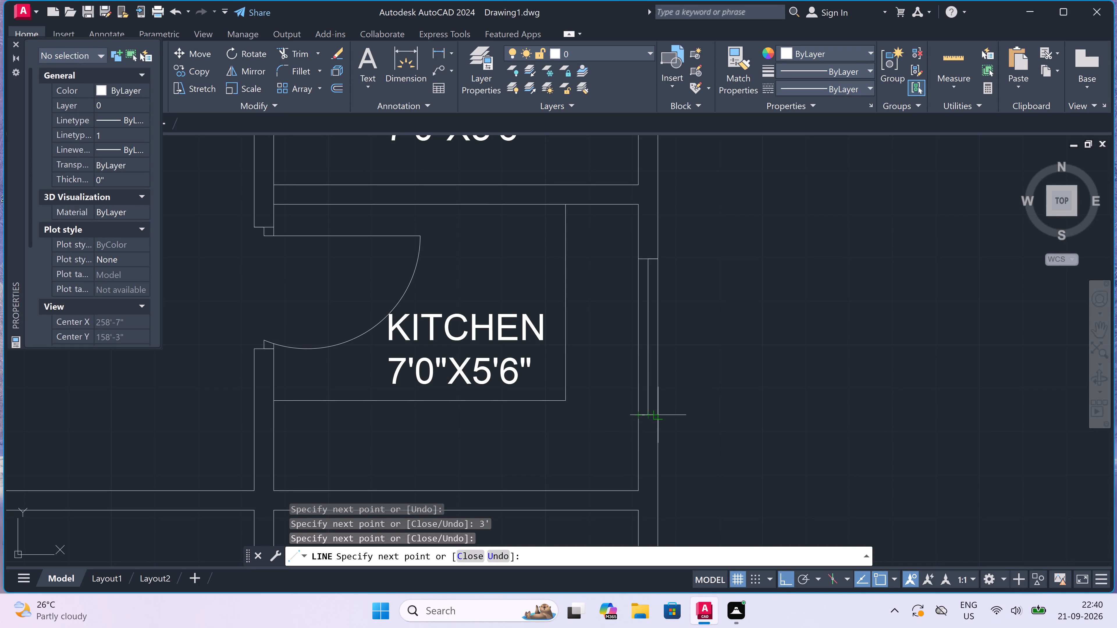
left_click(657, 411)
key("Escape")
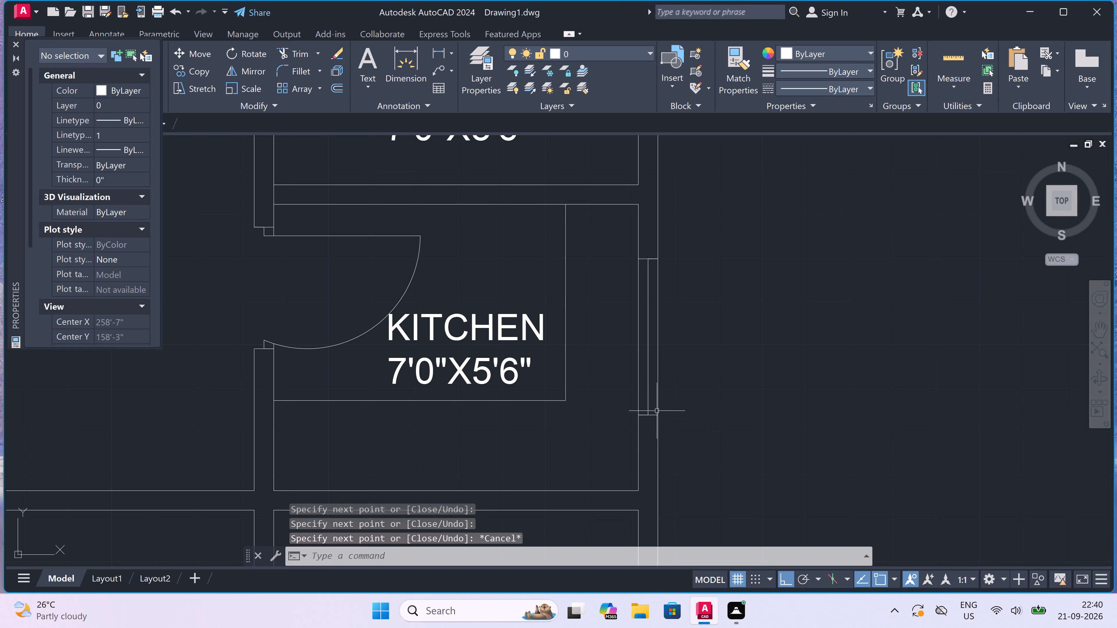
scroll(610, 427, "down", 2)
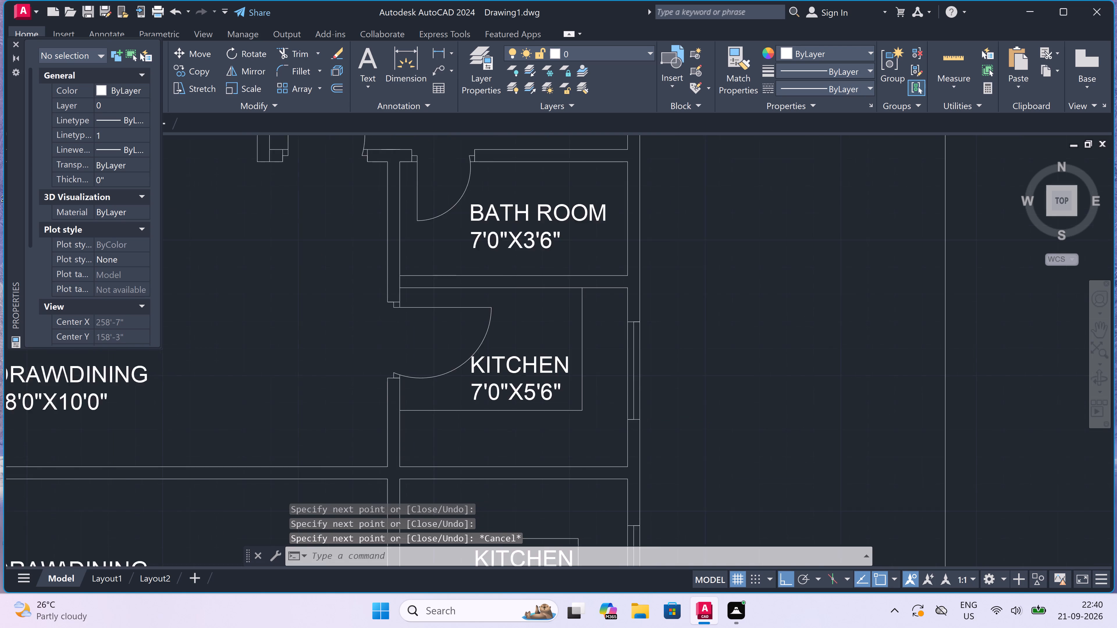
scroll(609, 427, "down", 1)
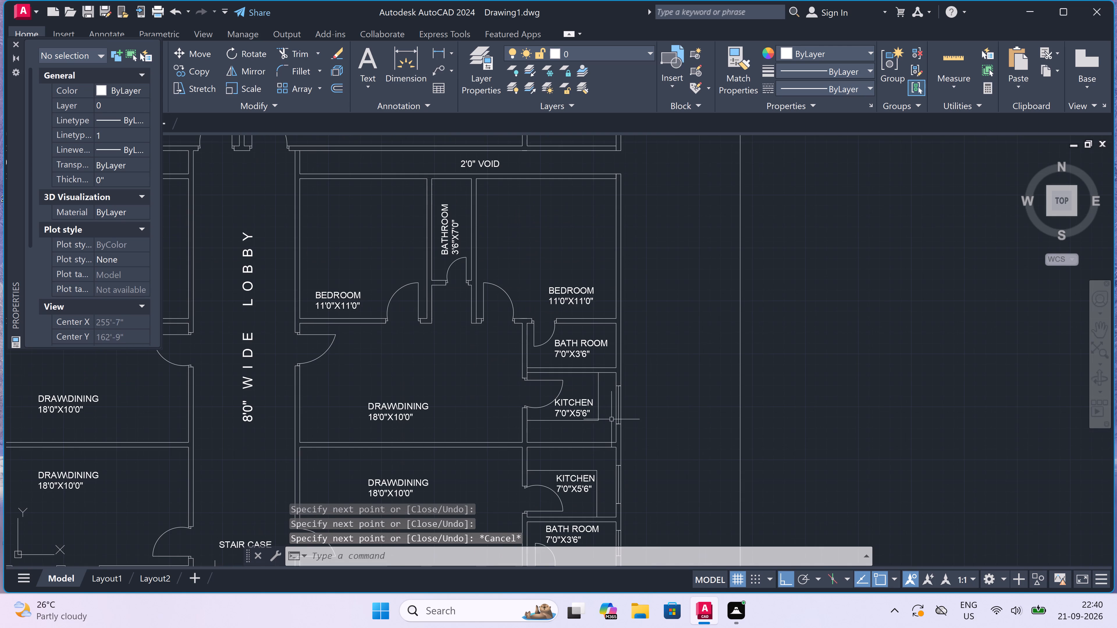
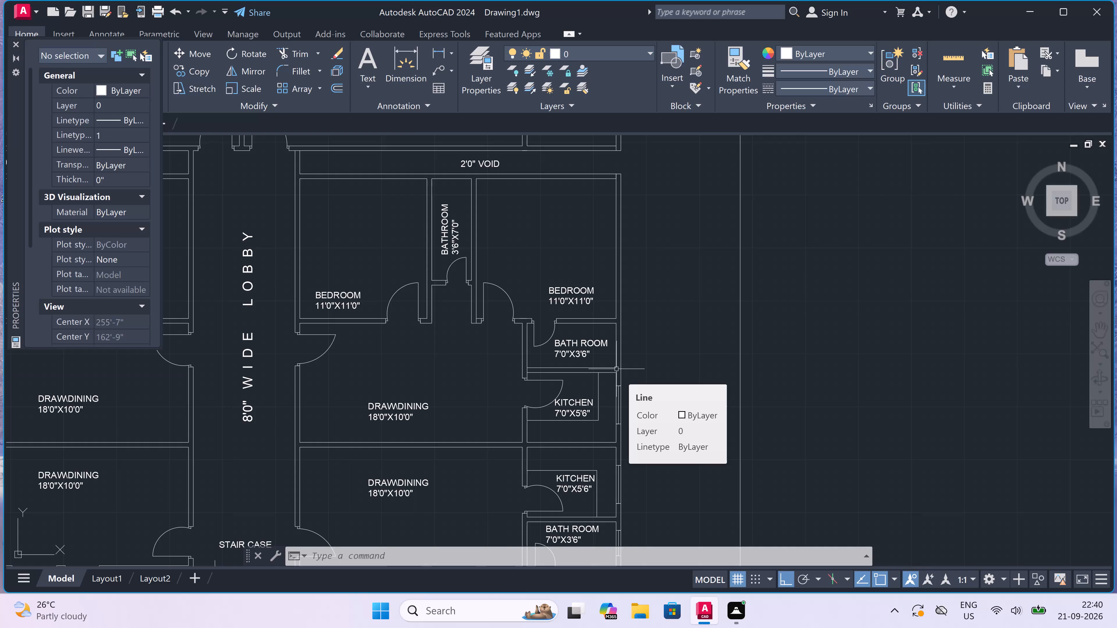
Draw the 7'0"X3'6" bath room's outer-wall window above the upper kitchen, with end lines across the wall and a 2' centre line.
scroll(621, 348, "up", 2)
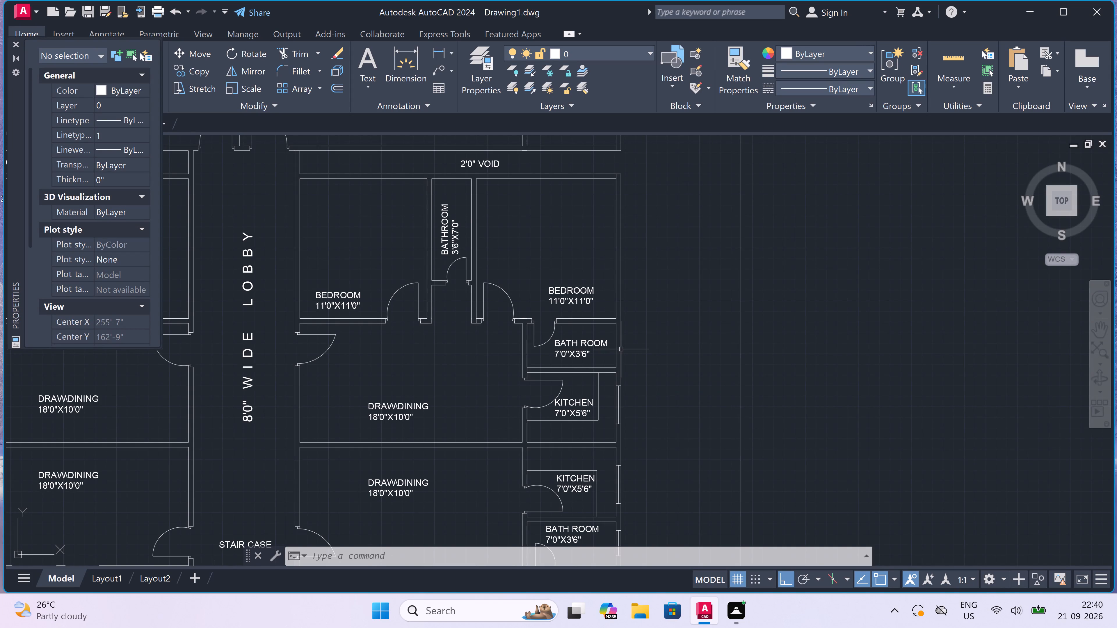
scroll(597, 358, "down", 2)
scroll(500, 362, "down", 2)
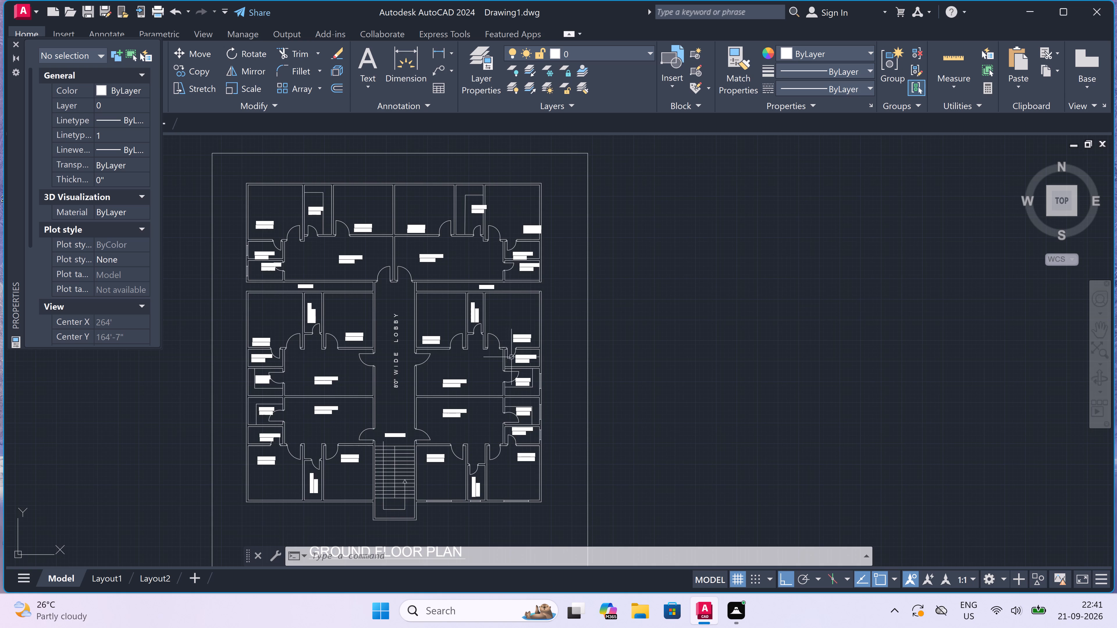
scroll(531, 361, "up", 5)
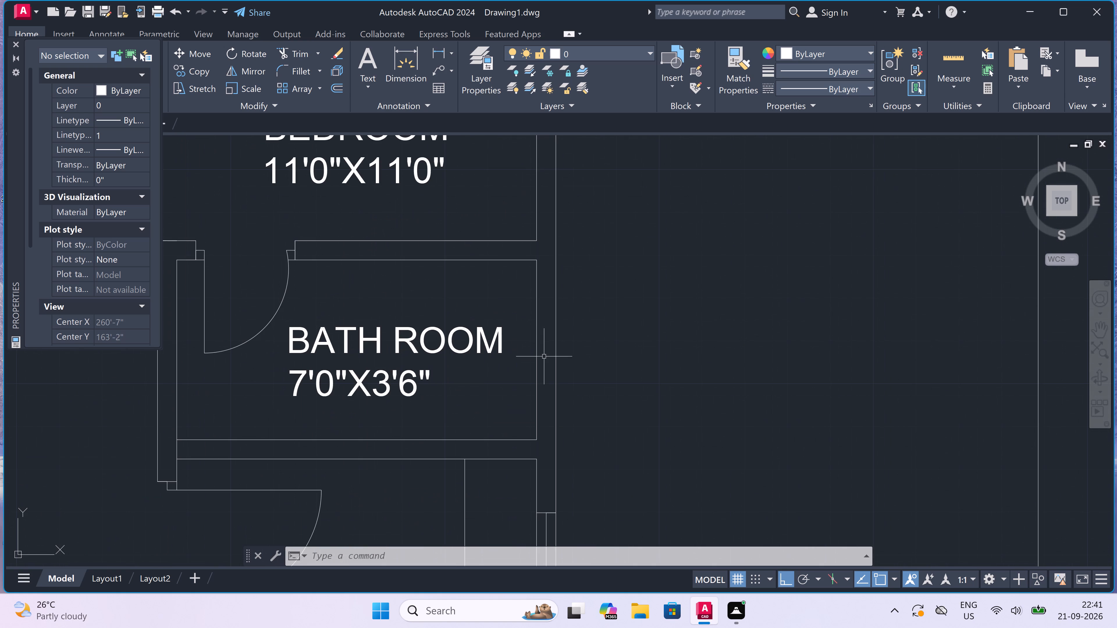
type("L")
key("space")
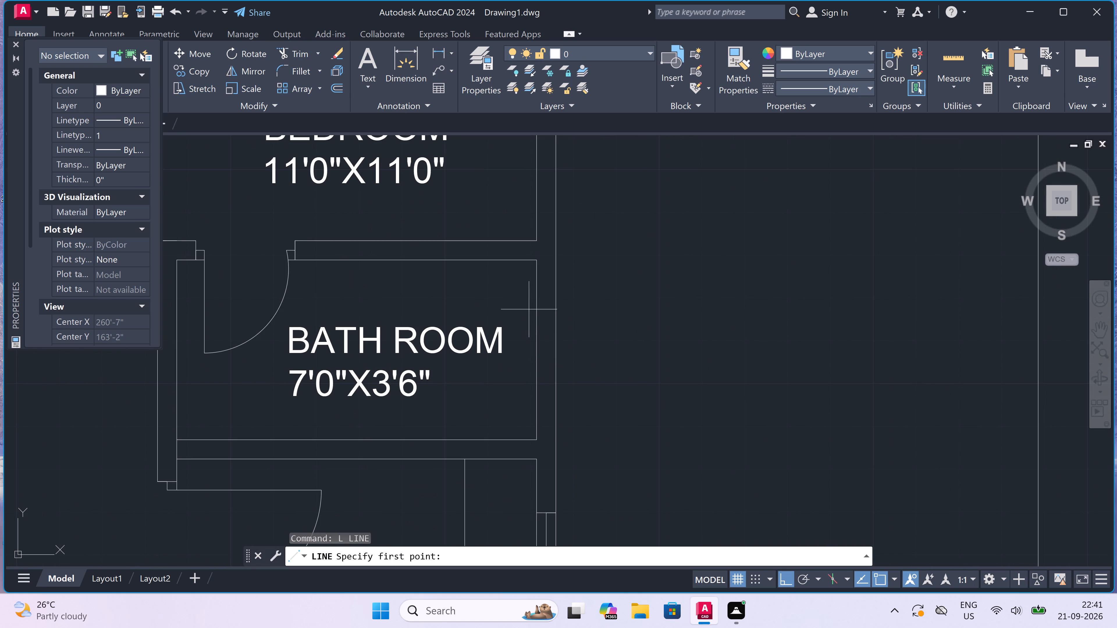
left_click(537, 295)
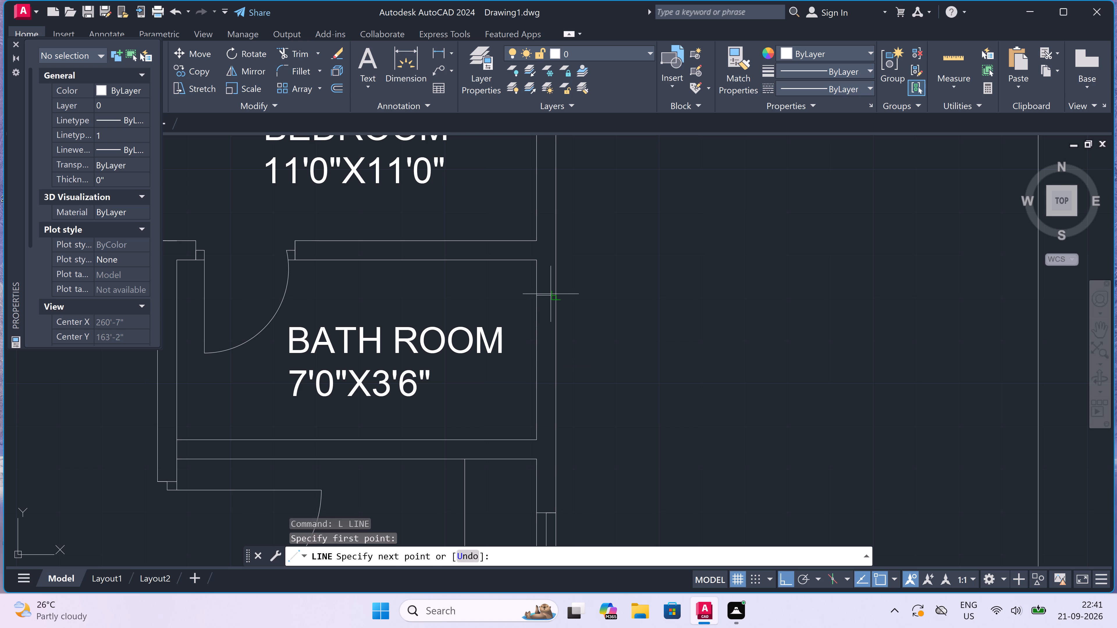
left_click(553, 295)
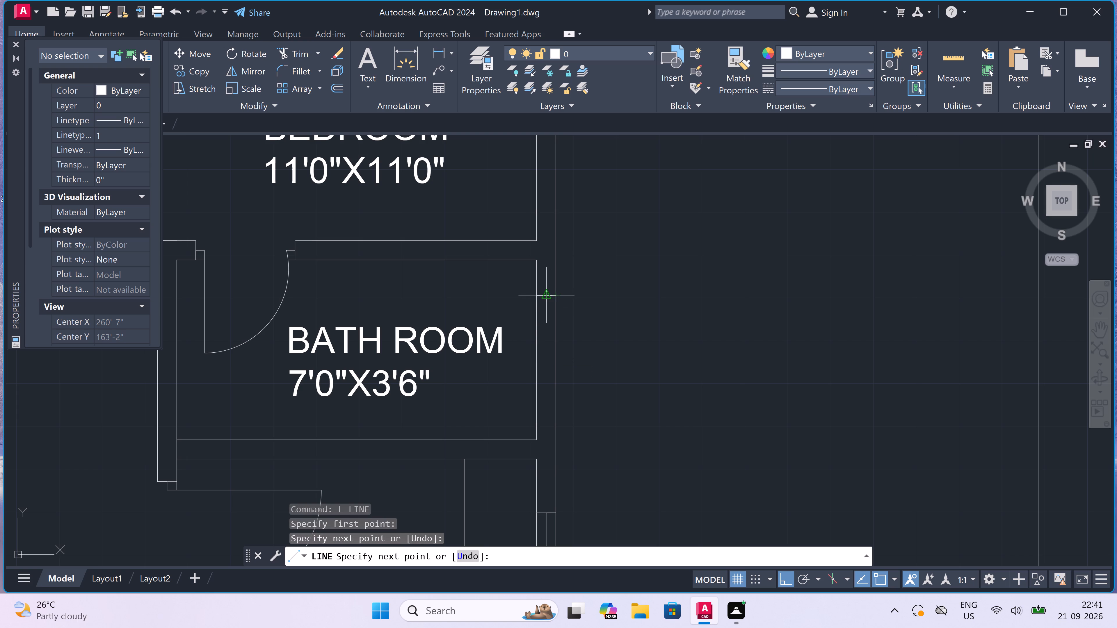
left_click(543, 295)
left_click_drag(543, 295, 543, 298)
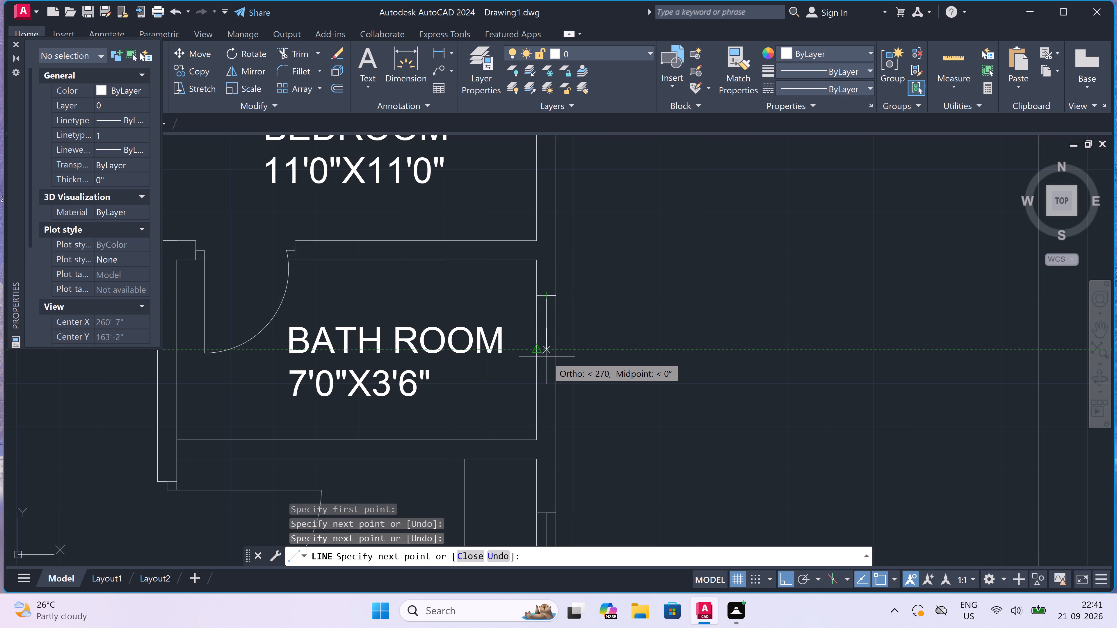
key("2")
type("'")
key("space")
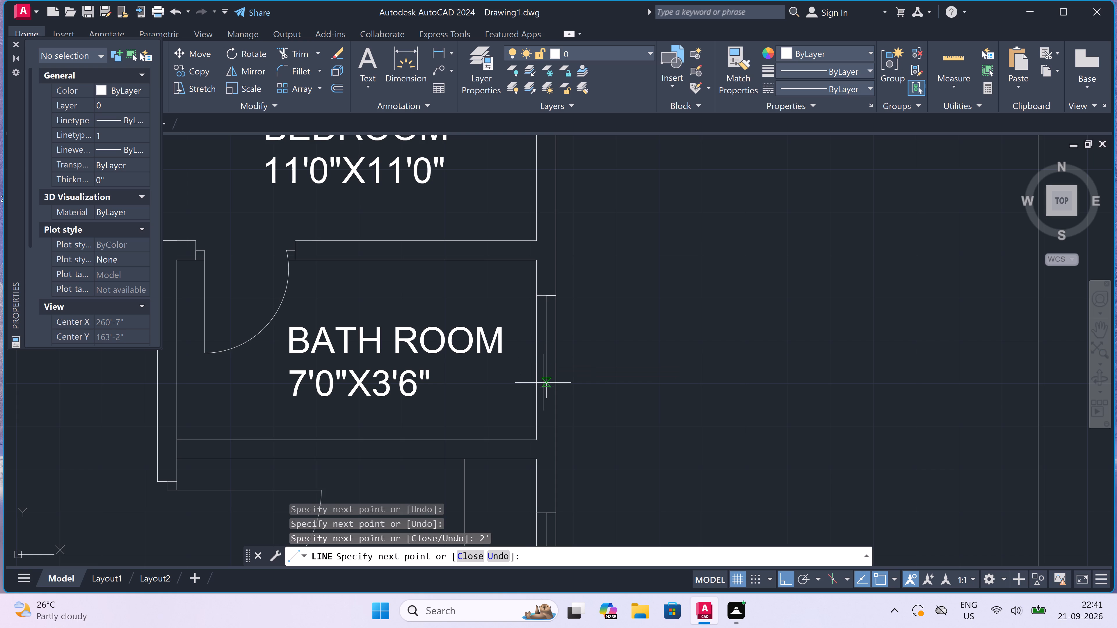
double_click(541, 394)
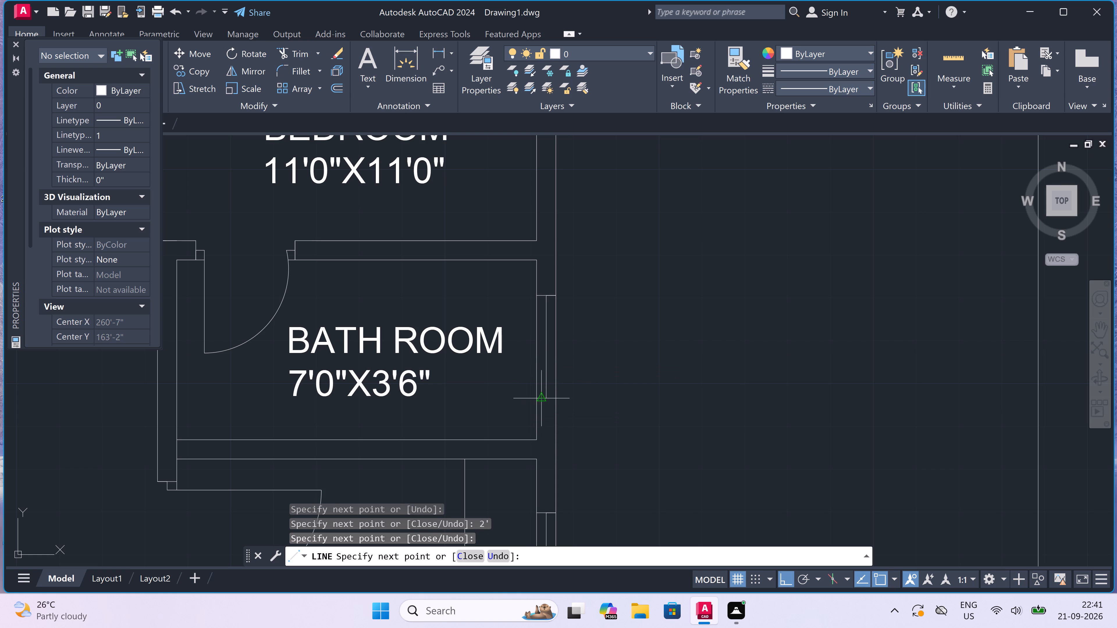
double_click(555, 392)
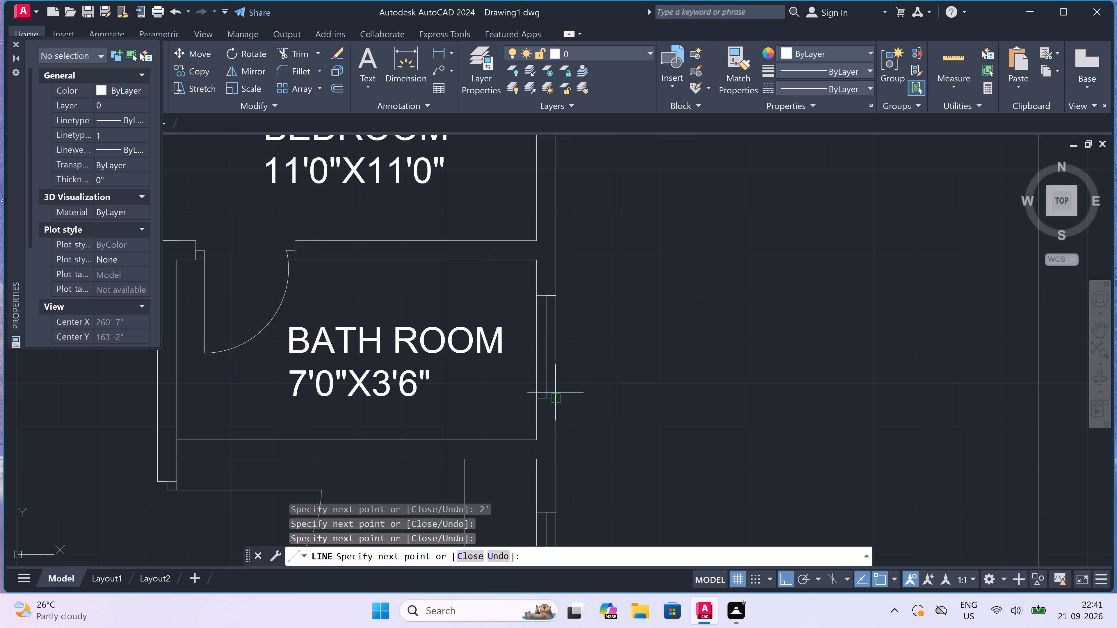
key("Escape")
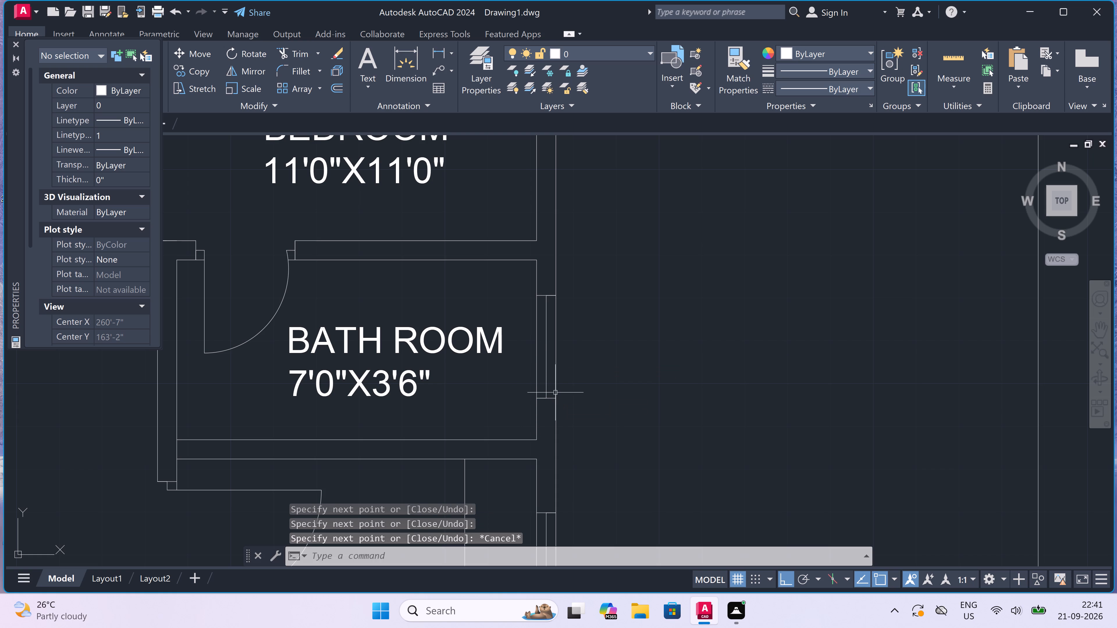
Trim the inner wall-line stub crossing the wall junction at the outer bedroom's corner beside the 2'0" void.
scroll(558, 395, "down", 3)
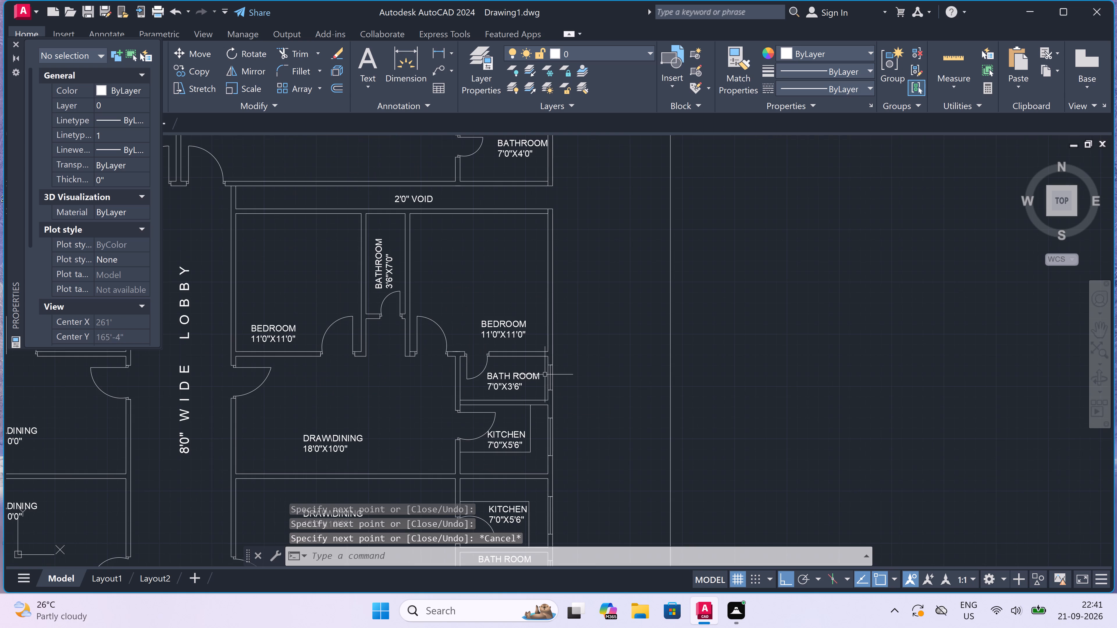
scroll(540, 224, "up", 2)
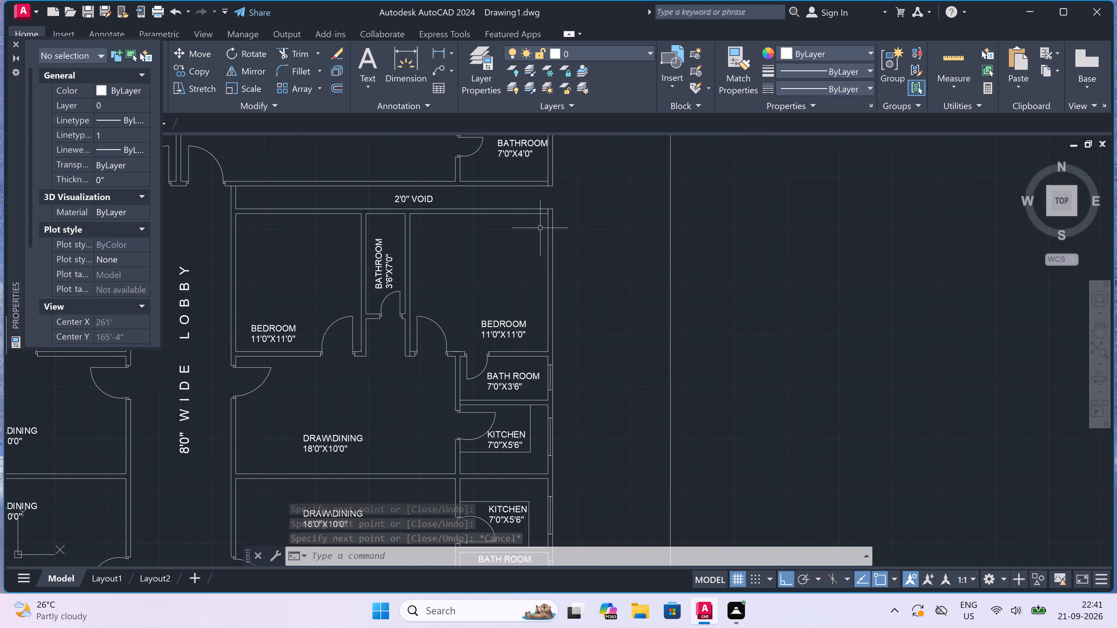
scroll(563, 180, "up", 3)
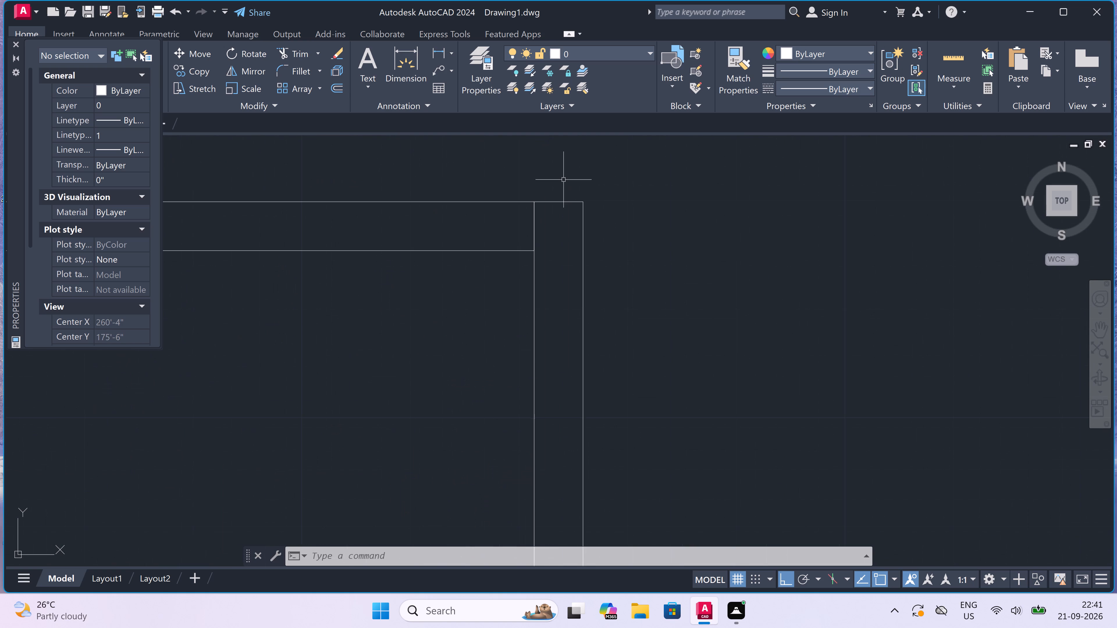
type("TR")
key("space")
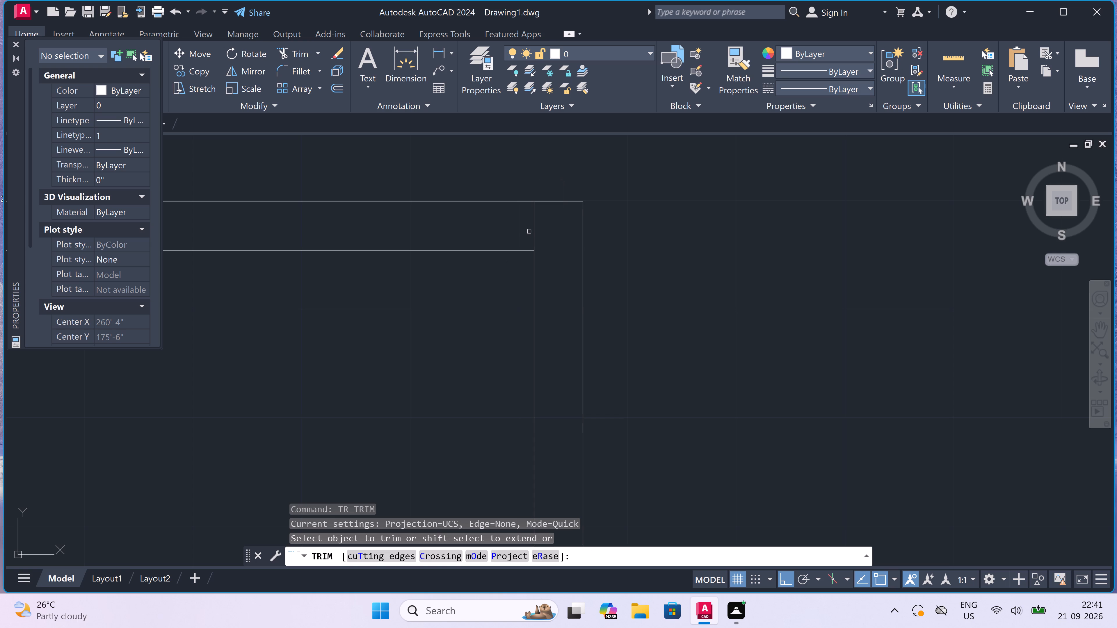
left_click_drag(529, 231, 535, 228)
left_click(551, 224)
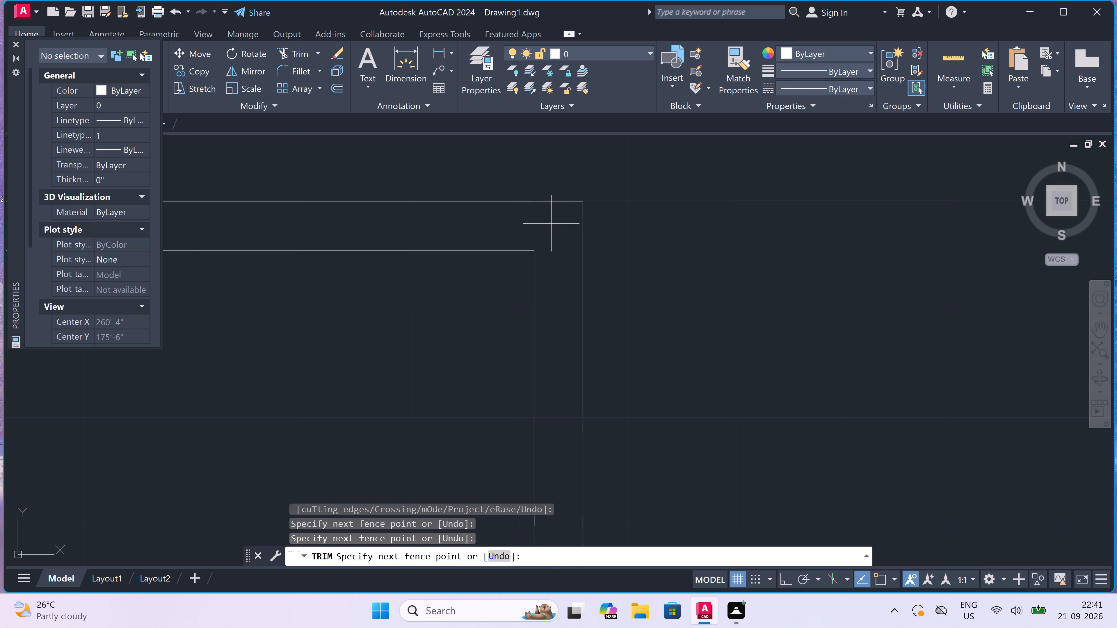
key("Escape")
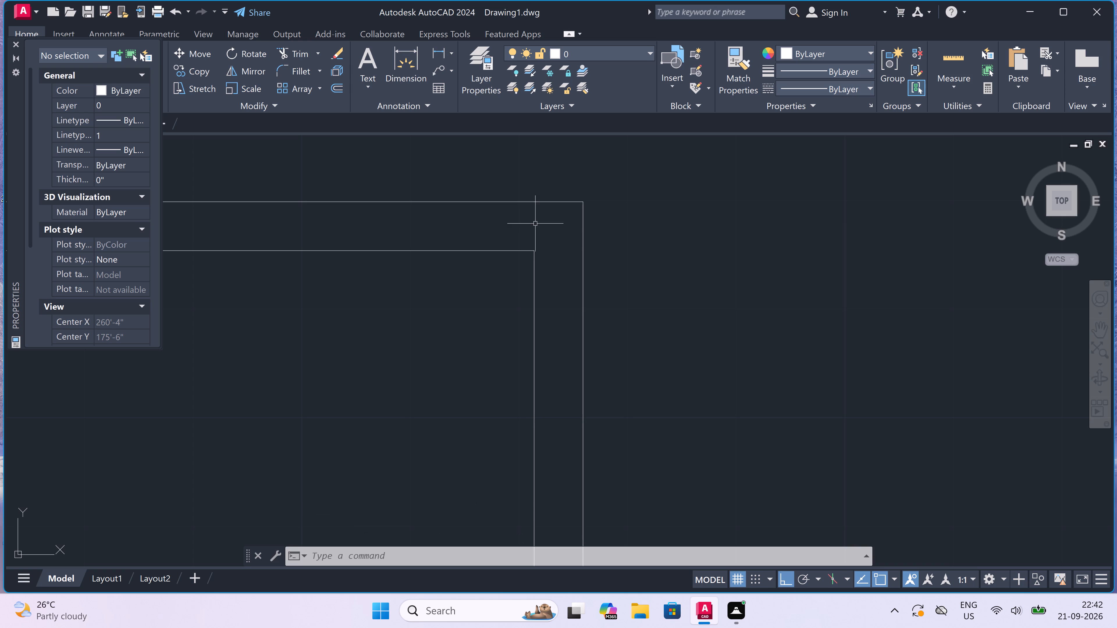
Draw a window in the outer 11'0"X11'0" bedroom's wall facing the 2'0" void, with a 5' centre line and full-thickness end lines.
scroll(485, 235, "down", 6)
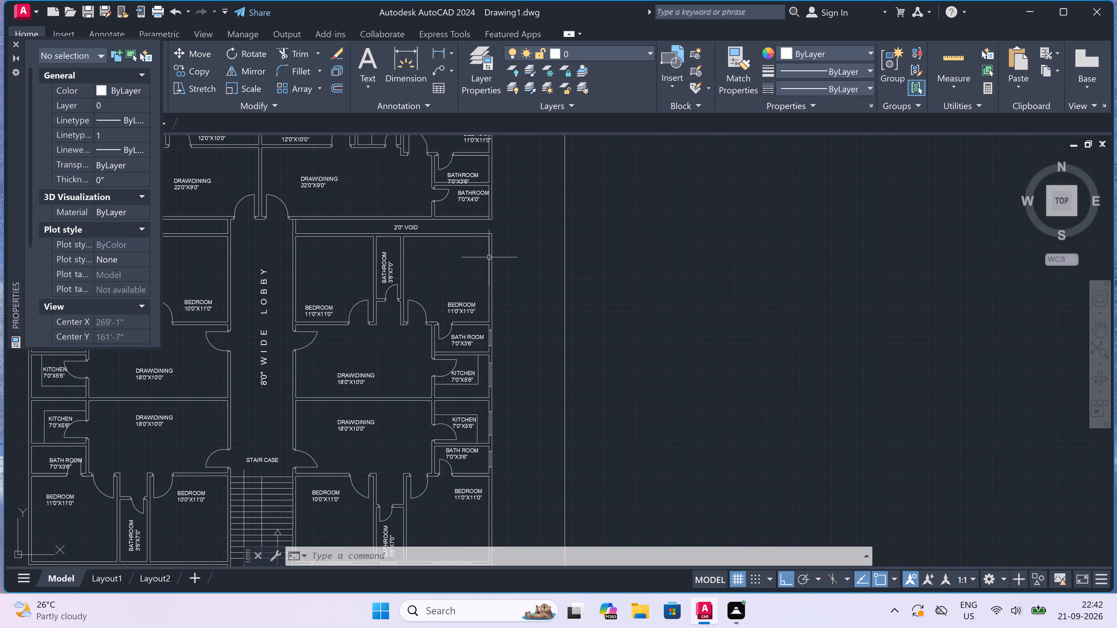
scroll(488, 303, "up", 2)
scroll(488, 299, "down", 1)
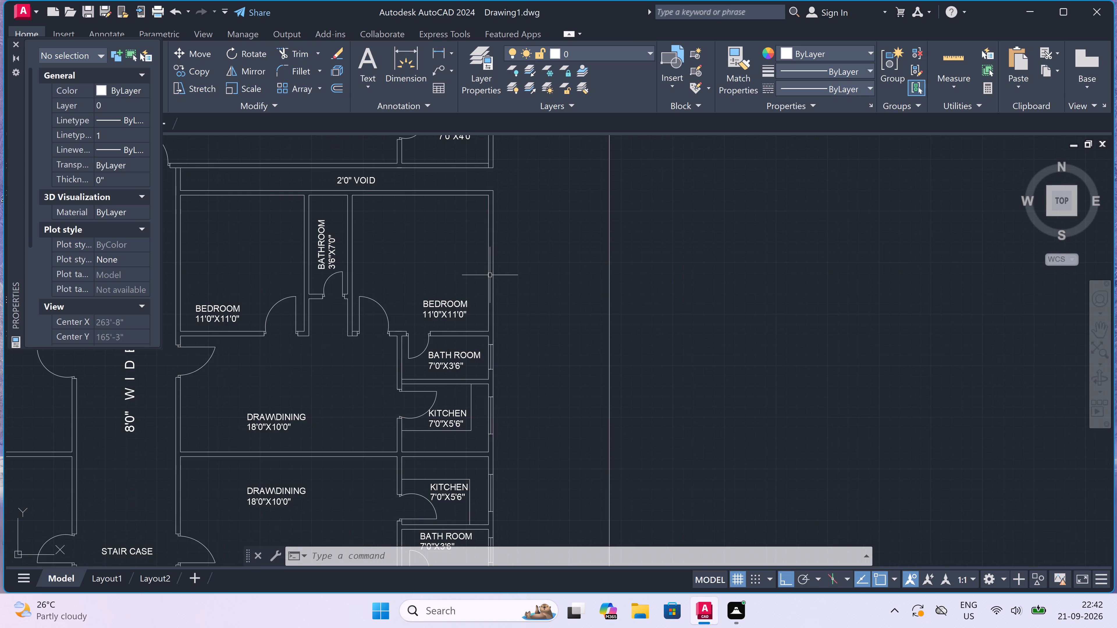
scroll(487, 223, "up", 3)
scroll(487, 223, "down", 2)
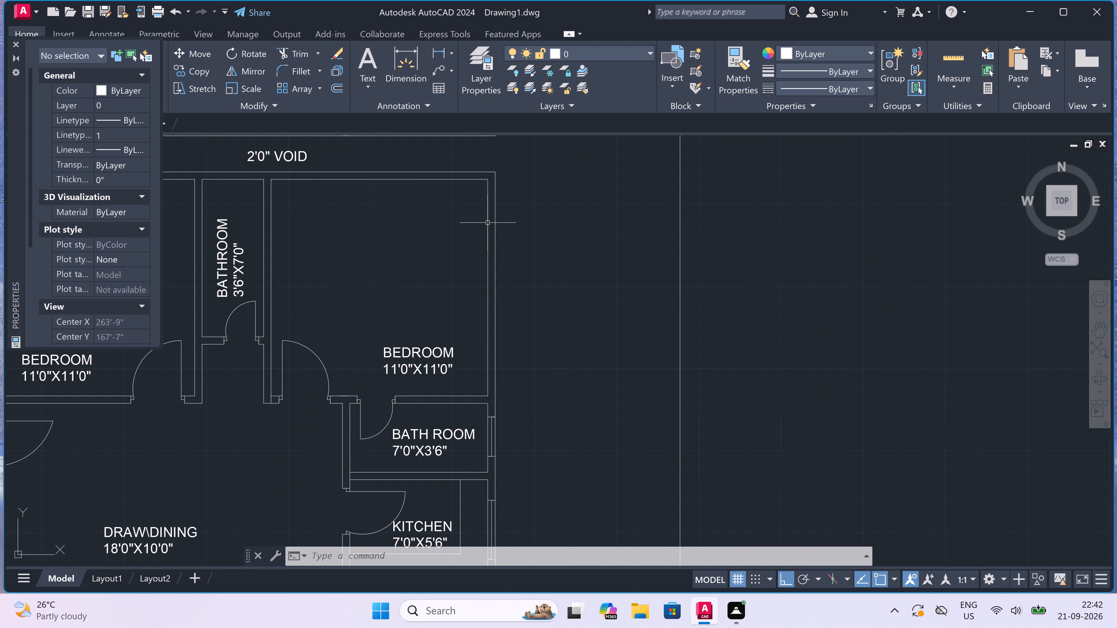
type("L")
key("space")
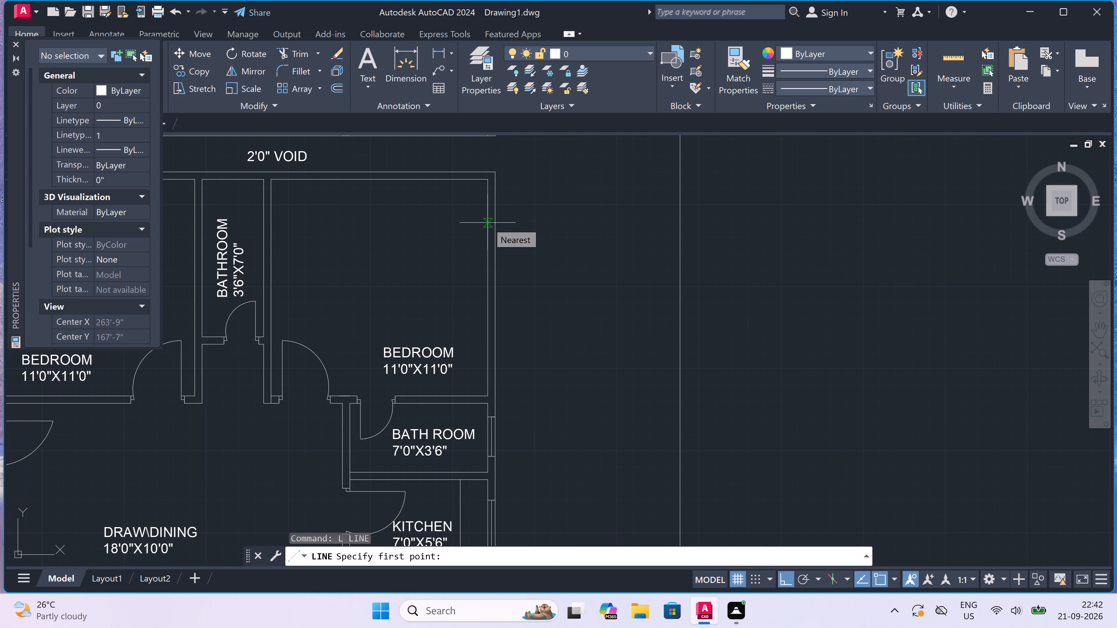
left_click(323, 173)
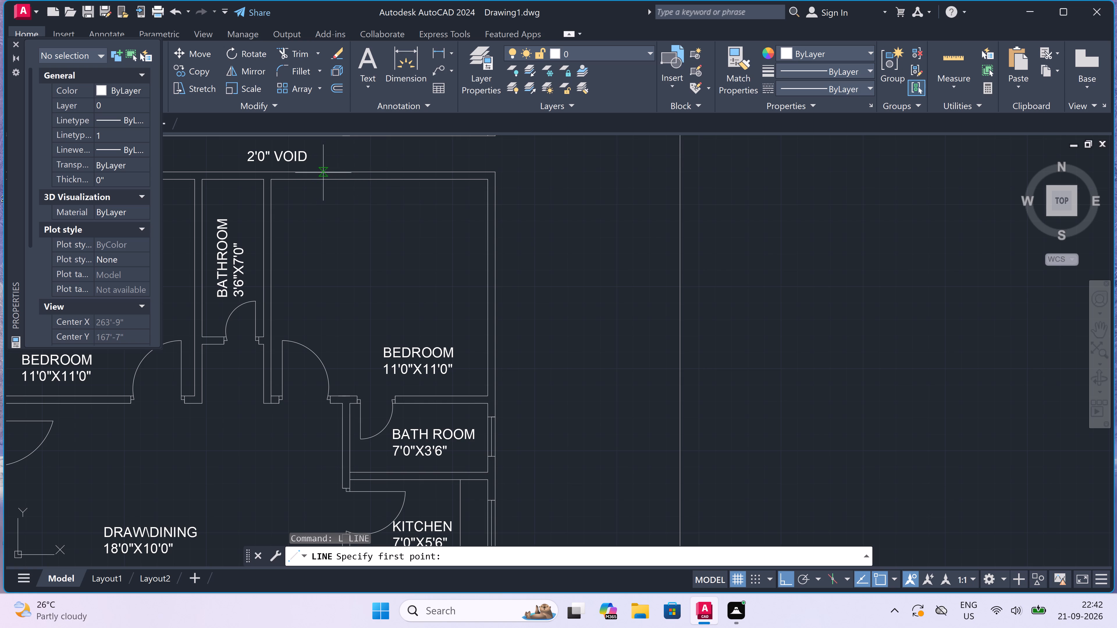
scroll(326, 181, "up", 3)
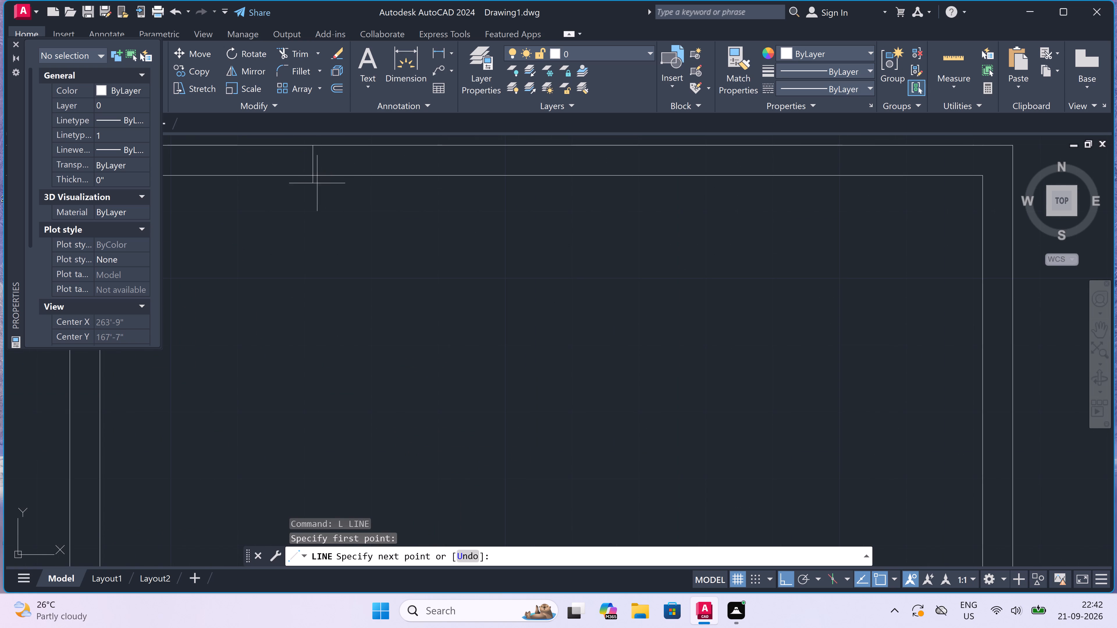
left_click(311, 174)
left_click(316, 162)
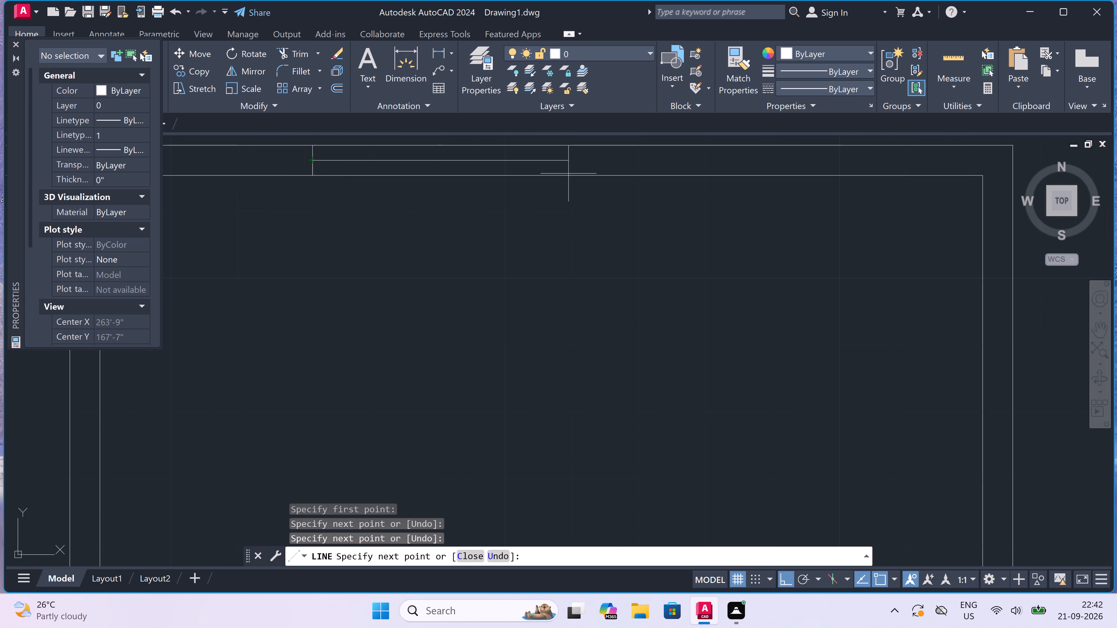
type("5'")
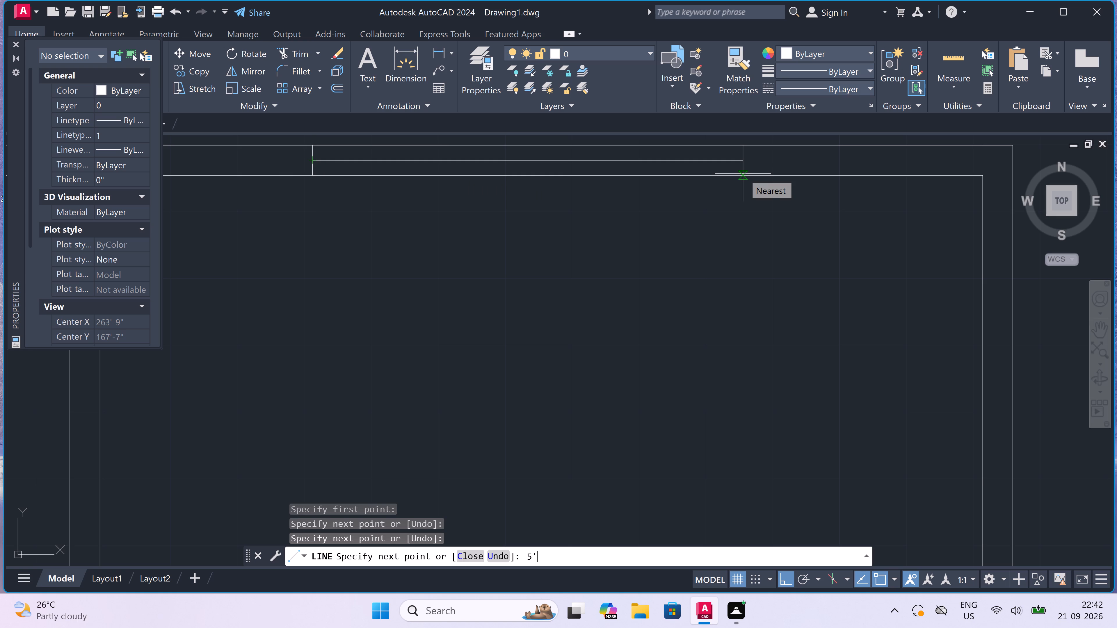
key("space")
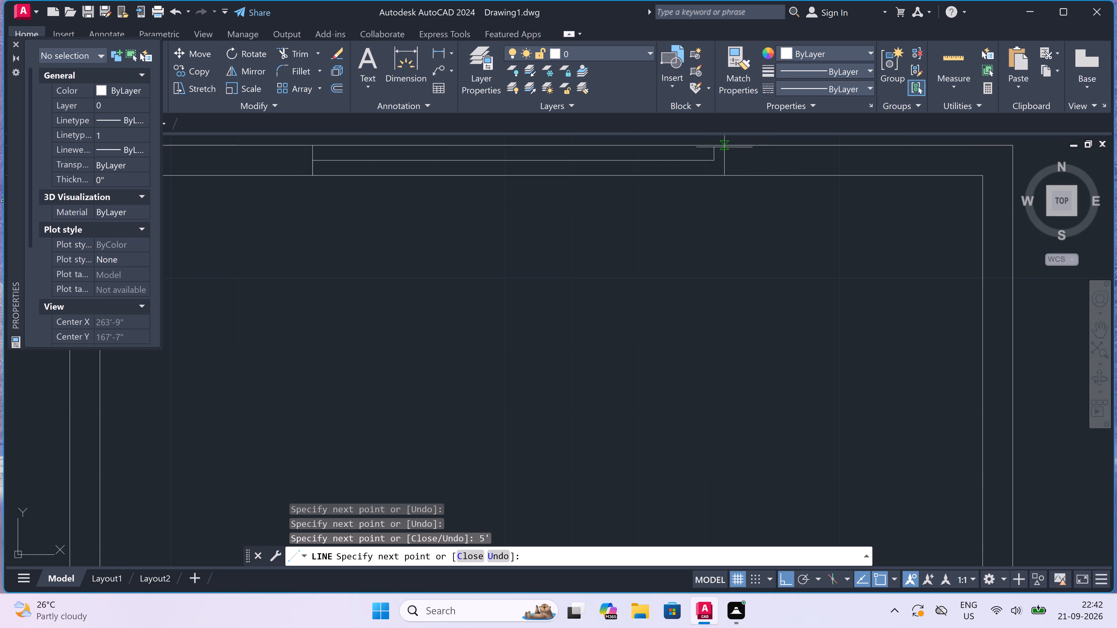
left_click(714, 146)
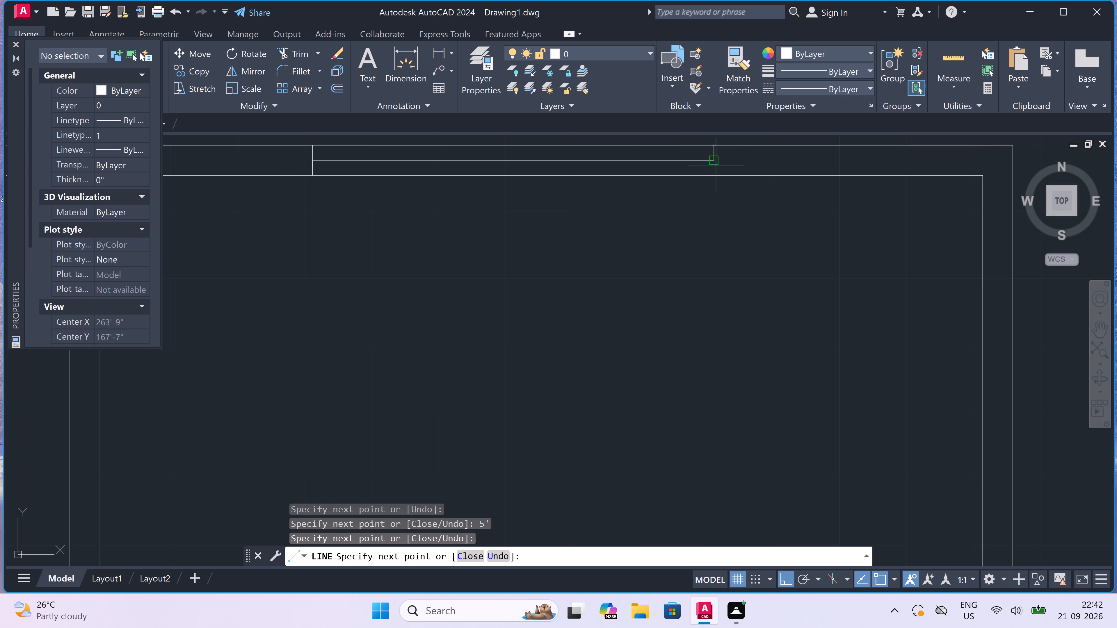
left_click(715, 175)
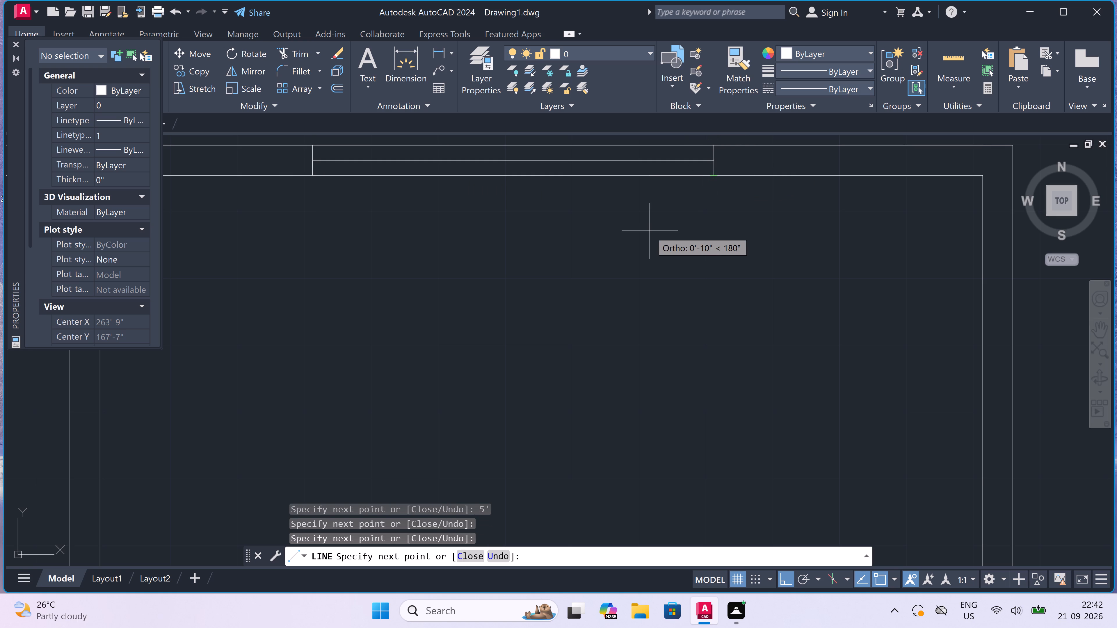
key("Escape")
Draw a window in the outer 11'0"X11'0" bedroom's outer side wall, with a 5' centre line and full-thickness end lines.
key("space")
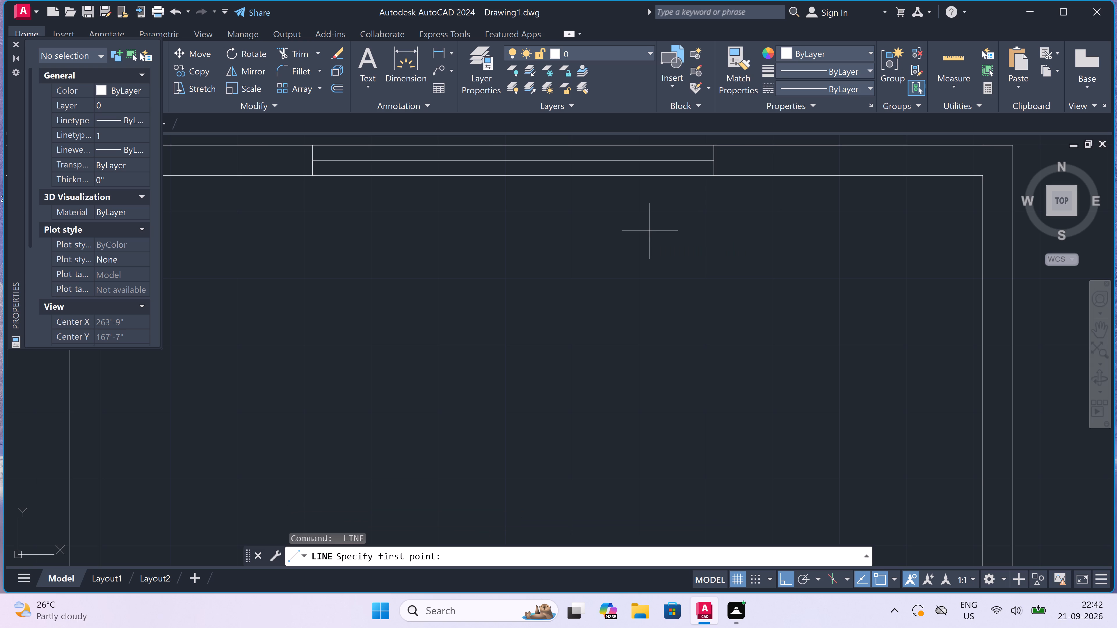
scroll(645, 228, "down", 3)
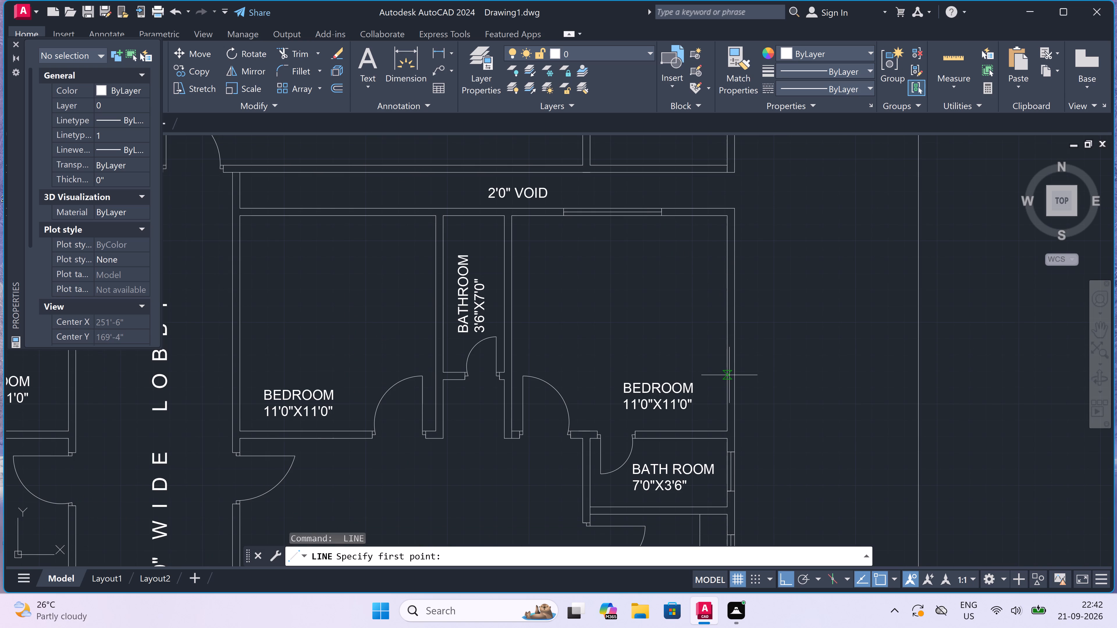
left_click(728, 385)
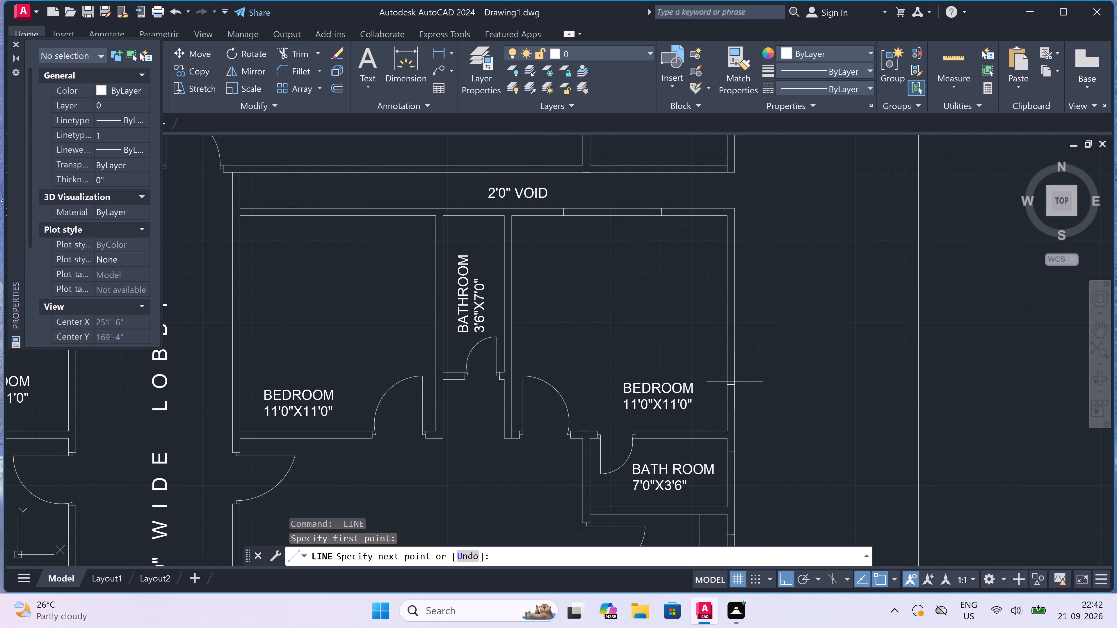
left_click(729, 384)
scroll(729, 384, "up", 2)
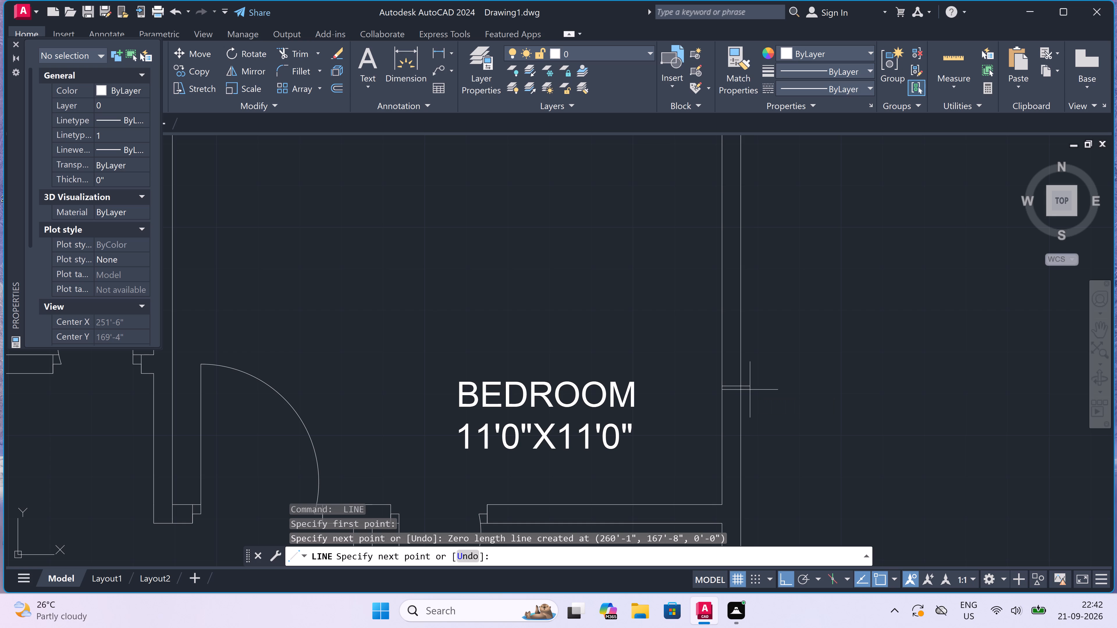
left_click(742, 384)
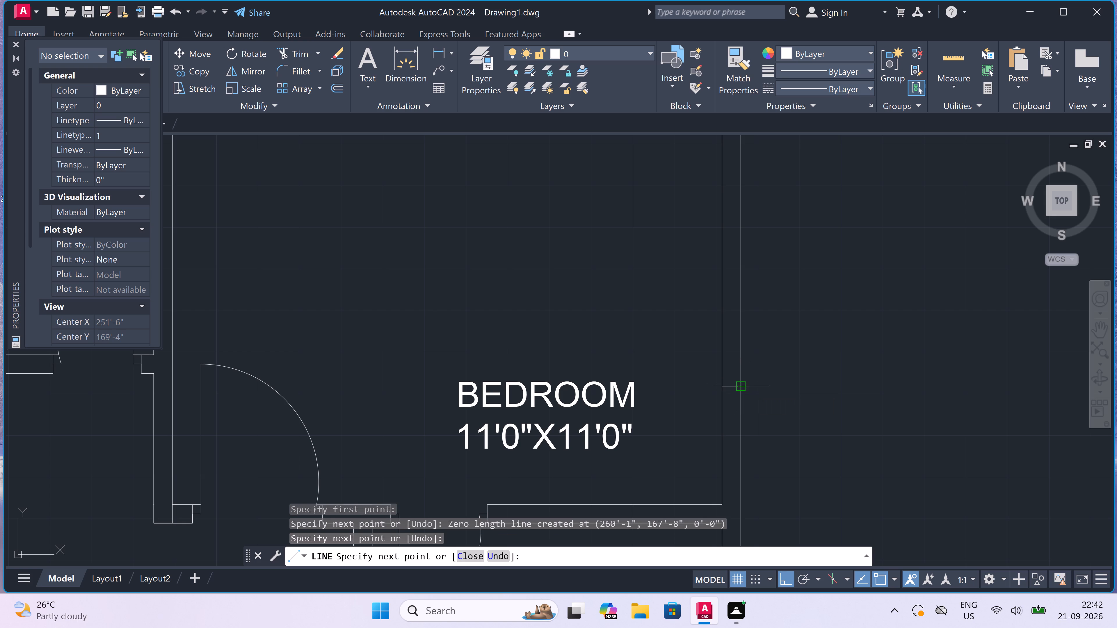
left_click(731, 385)
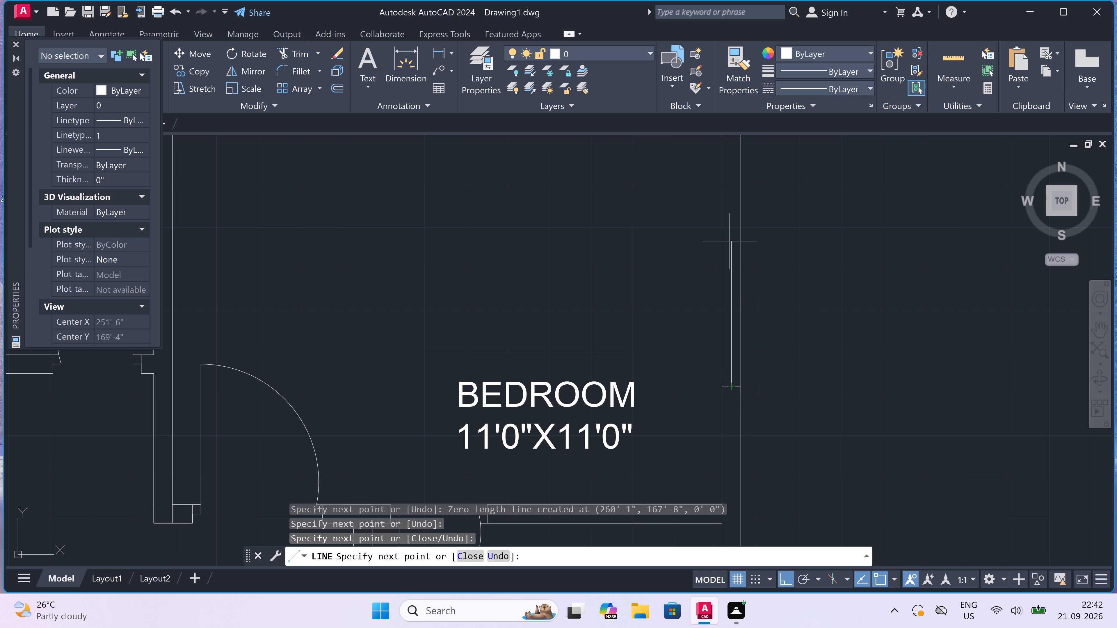
type("5'")
key("space")
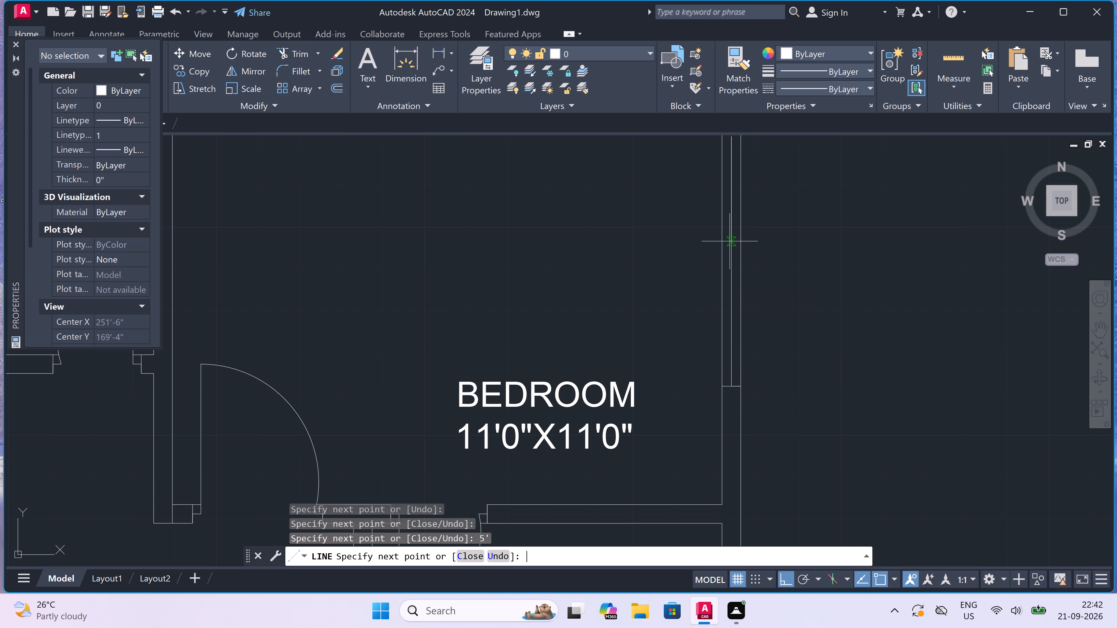
scroll(730, 244, "down", 5)
scroll(732, 226, "up", 4)
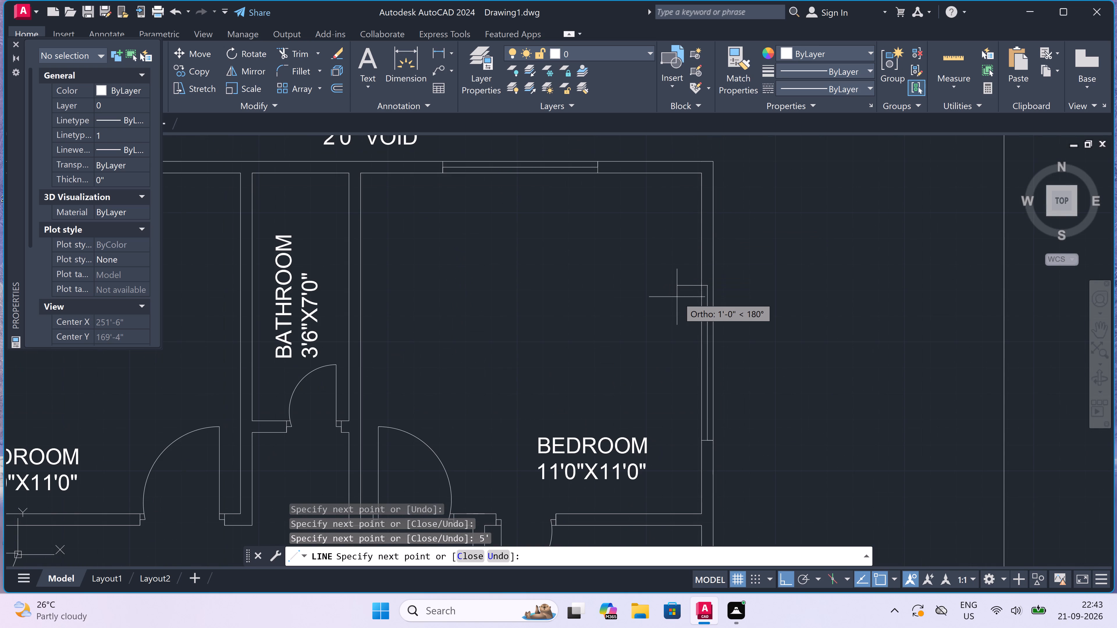
scroll(685, 294, "up", 2)
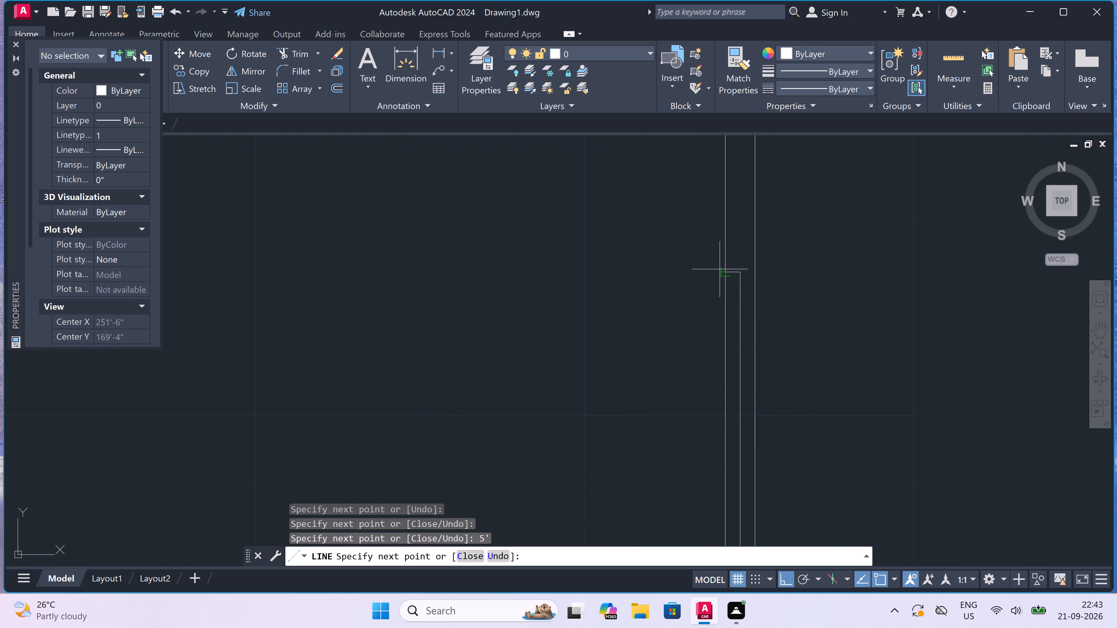
left_click(724, 271)
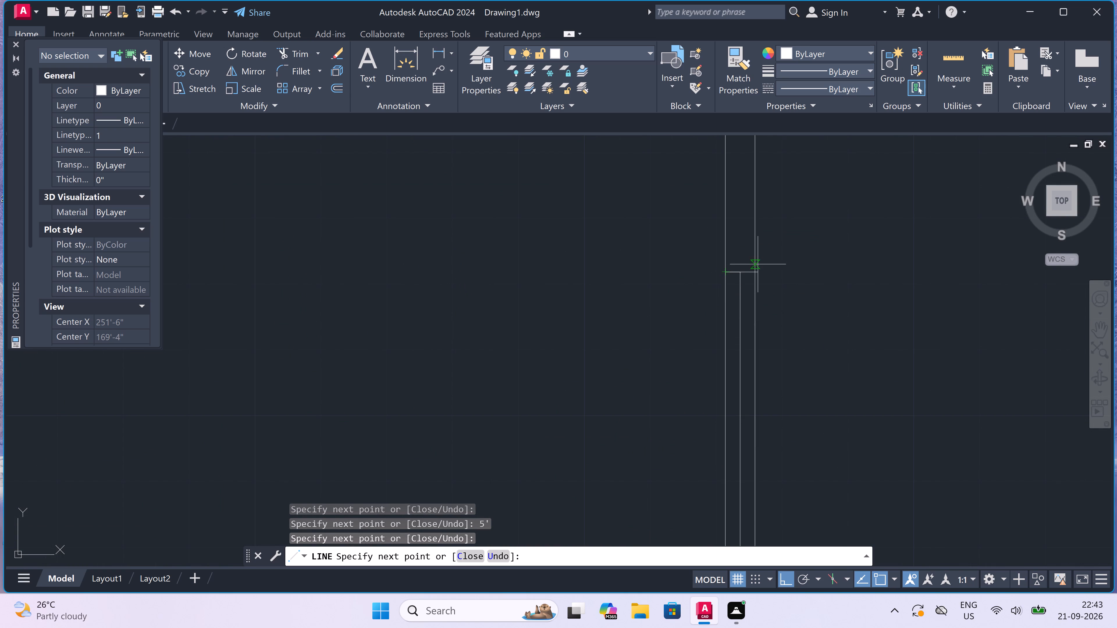
left_click(753, 270)
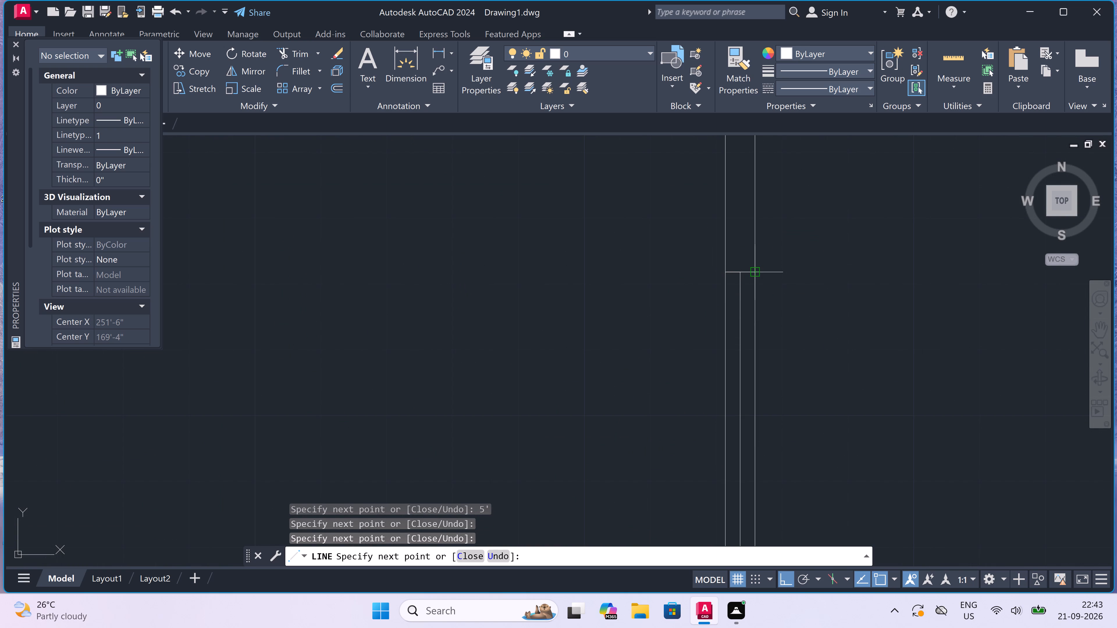
key("Escape")
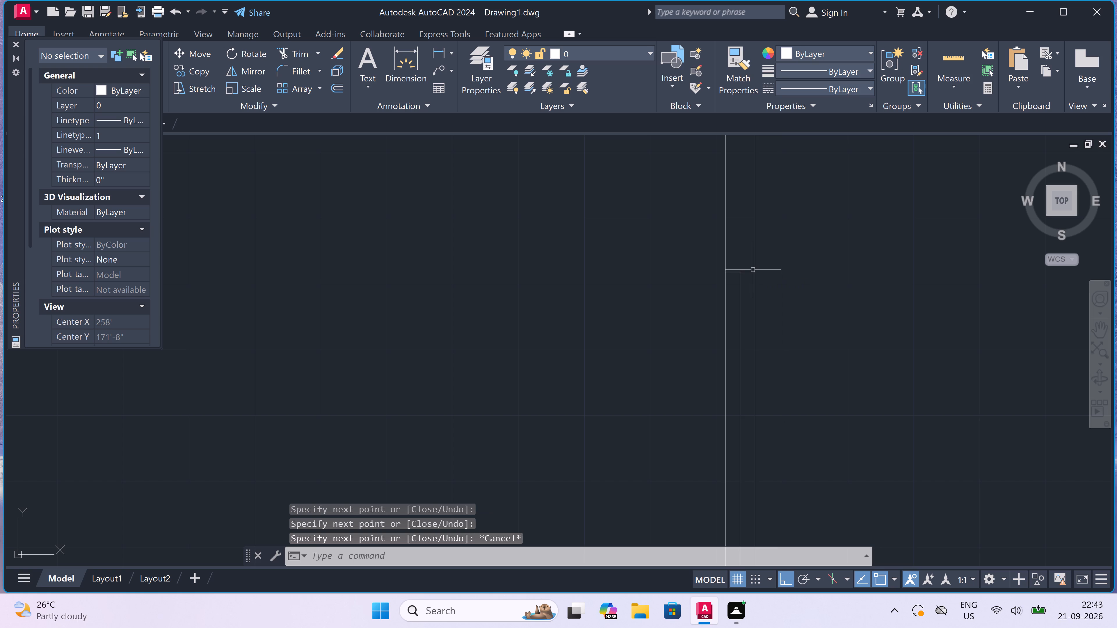
Draw a window in the 3'6"X7'0" bathroom's wall facing the 2'0" void, with a 2' centre line and full-thickness end lines.
scroll(692, 287, "down", 4)
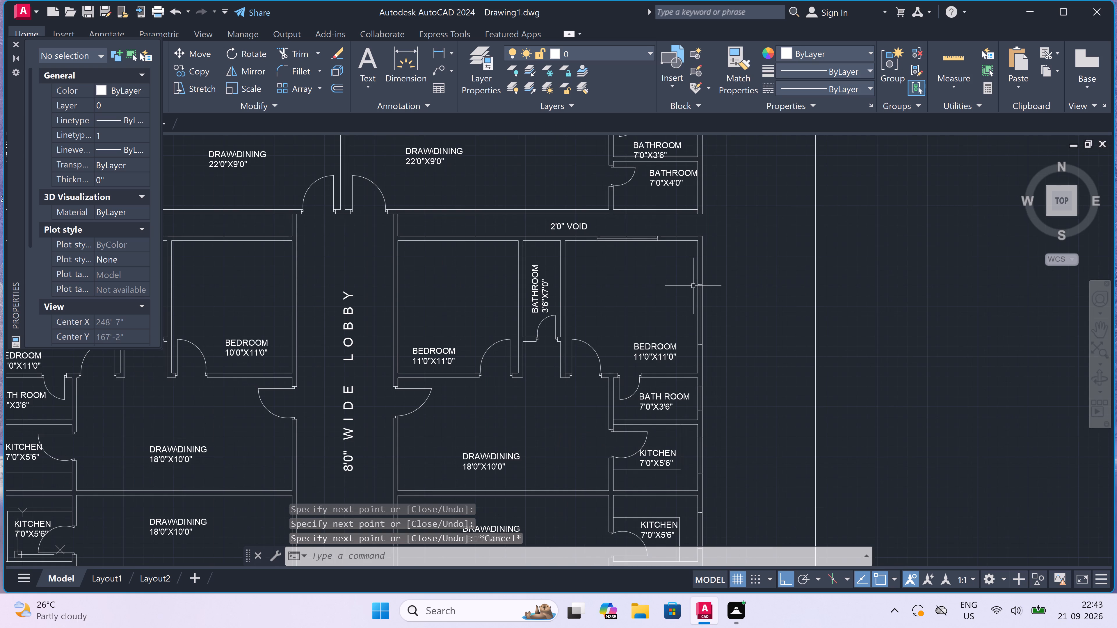
scroll(528, 236, "up", 2)
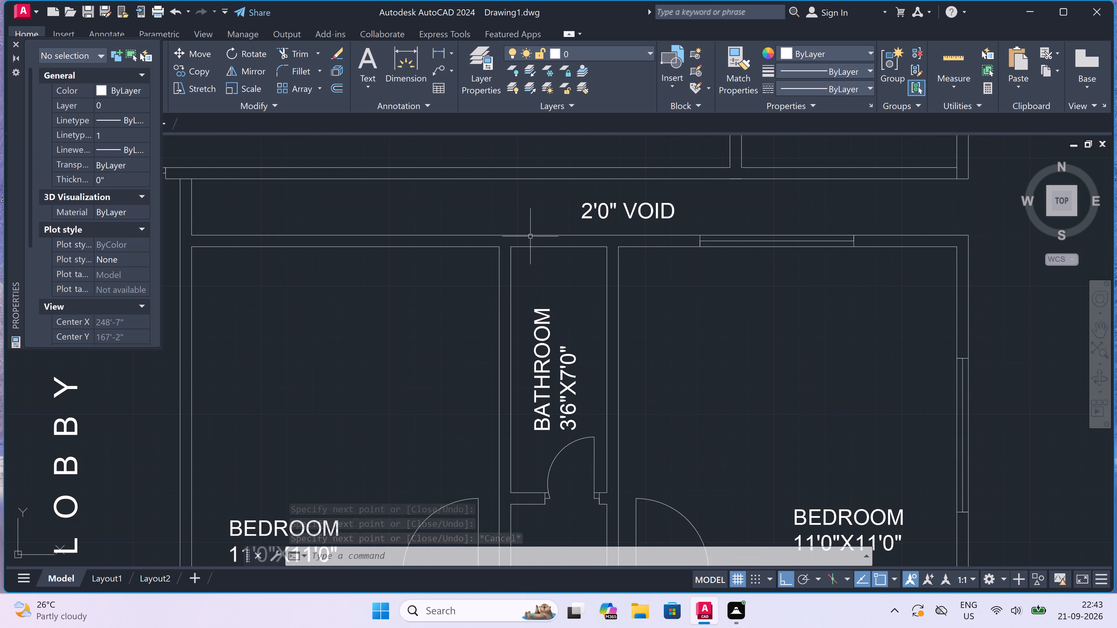
scroll(544, 229, "up", 1)
key("space")
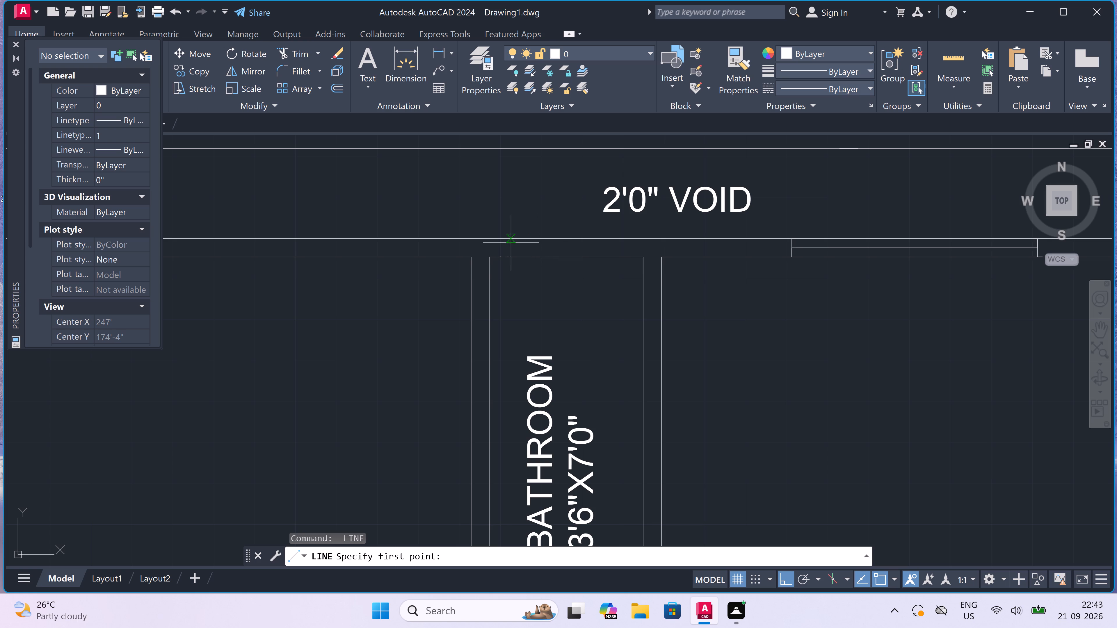
left_click(521, 238)
left_click(527, 256)
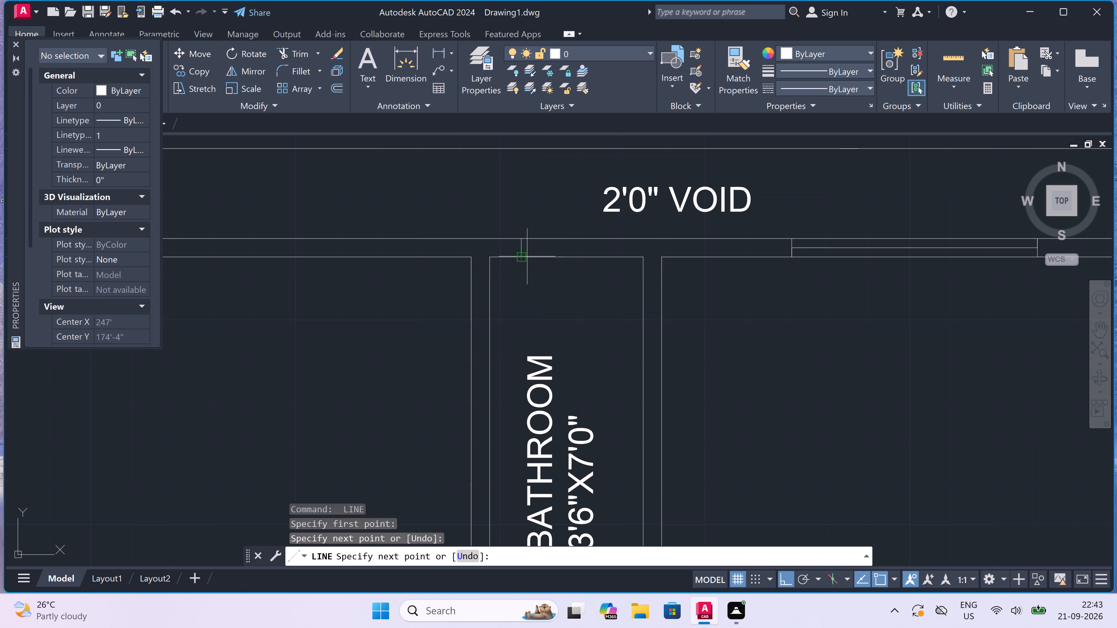
left_click_drag(525, 248, 536, 248)
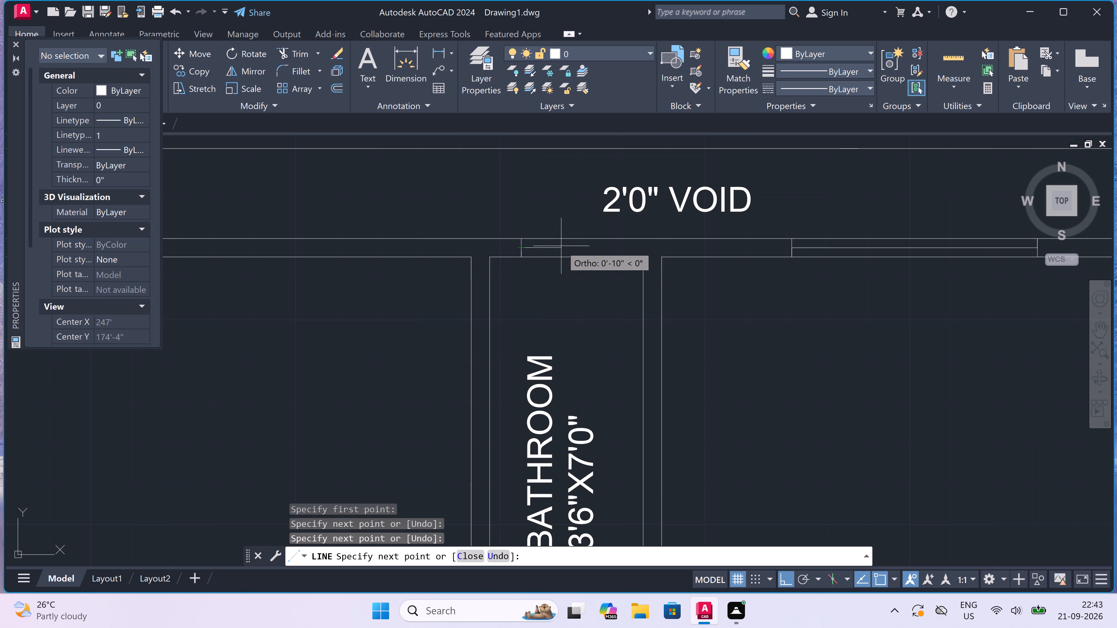
type("2'")
key("space")
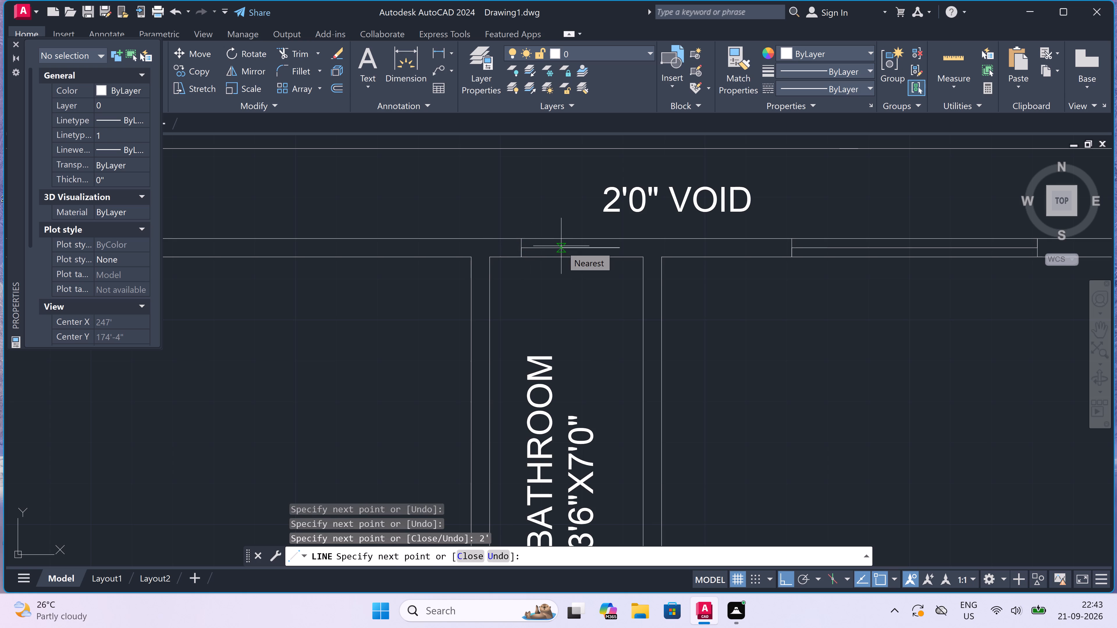
left_click(620, 238)
left_click(618, 254)
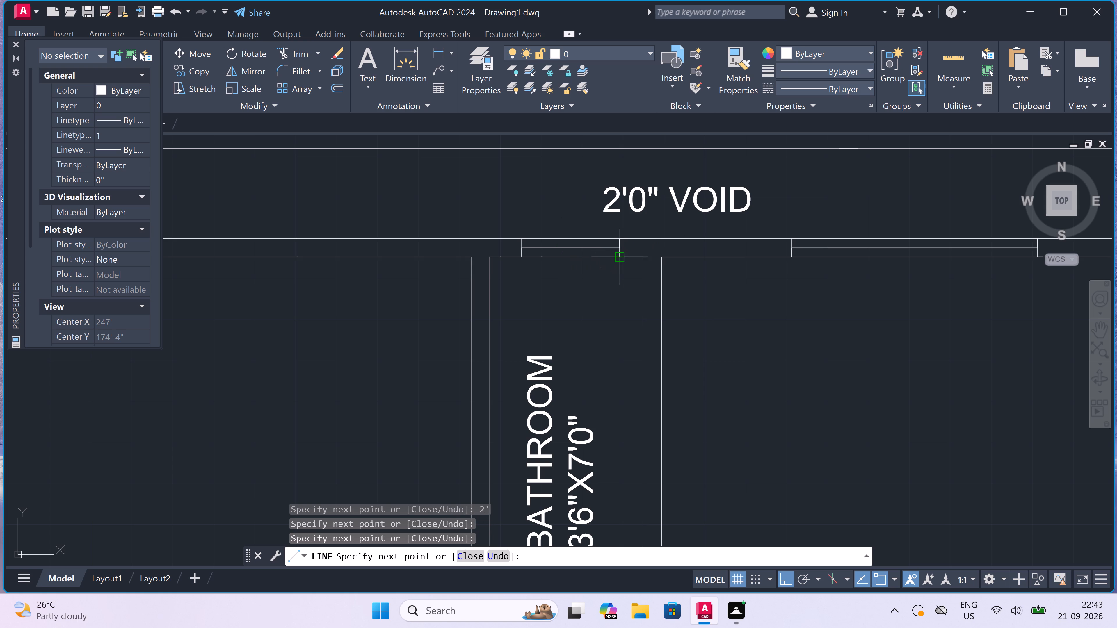
key("Escape")
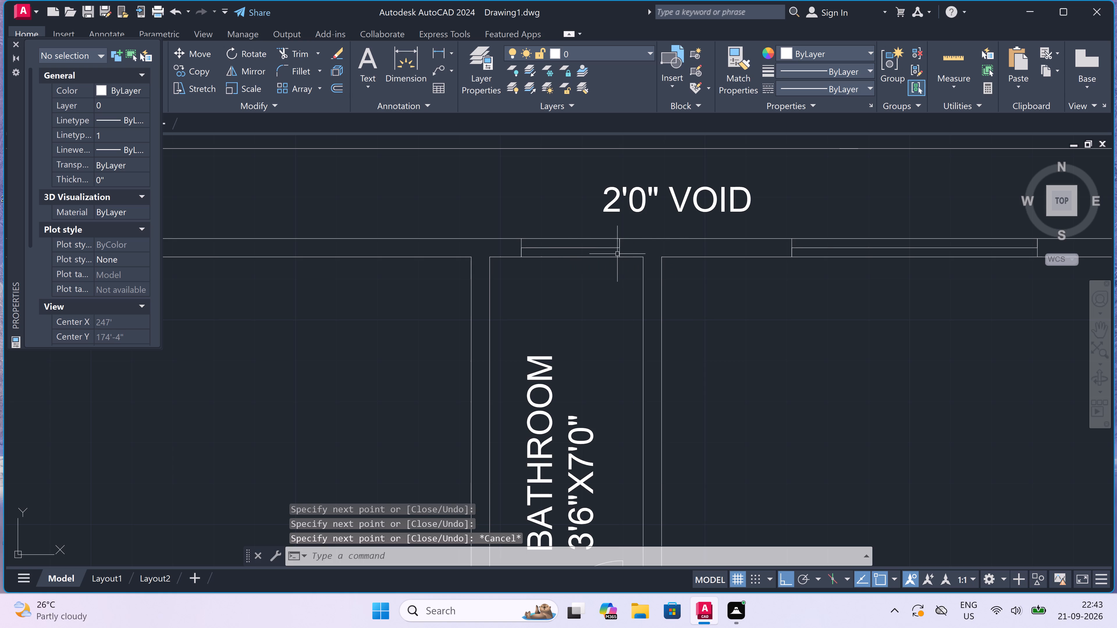
Draw a window in the lobby-side 11'0"X11'0" bedroom's wall facing the 2'0" void, with a 5' centre line and full-thickness end lines.
scroll(597, 235, "down", 5)
scroll(558, 235, "up", 2)
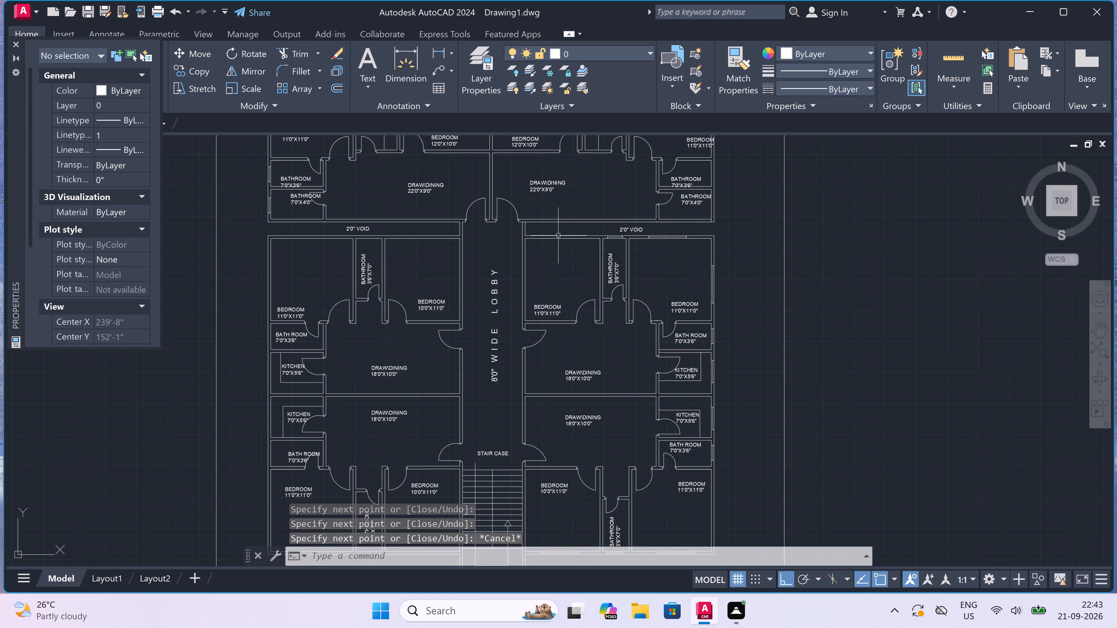
scroll(560, 241, "up", 1)
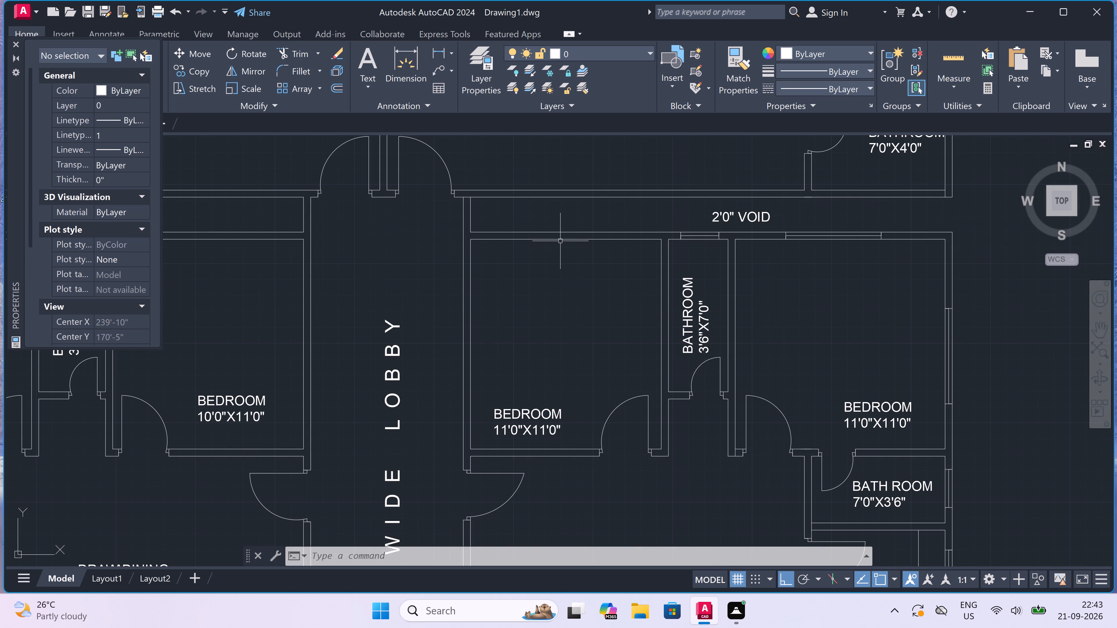
key("space")
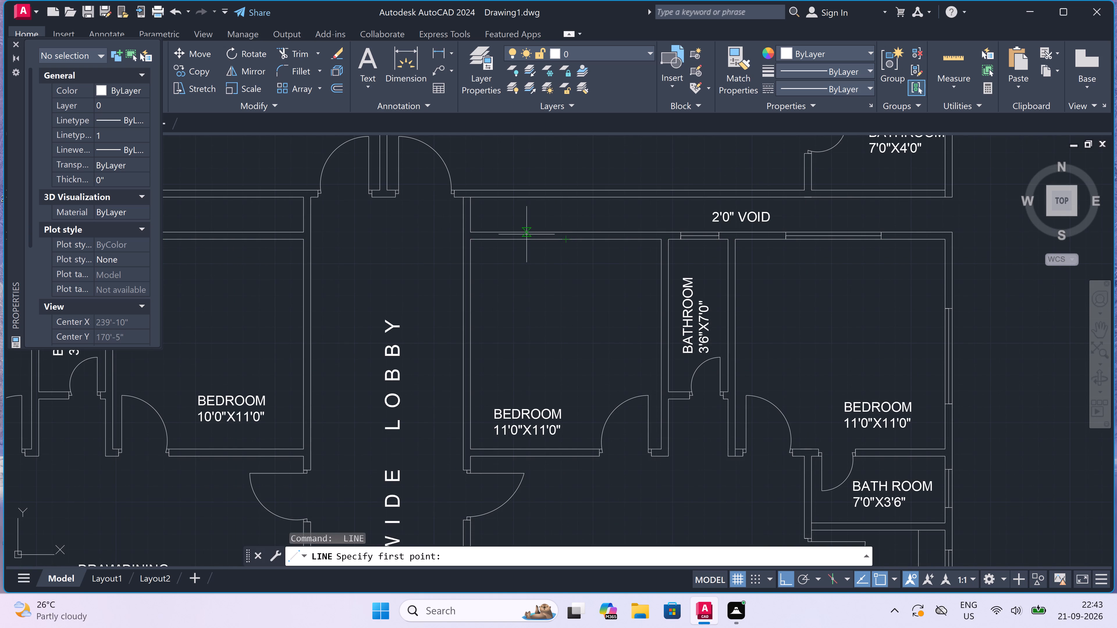
scroll(520, 225, "up", 1)
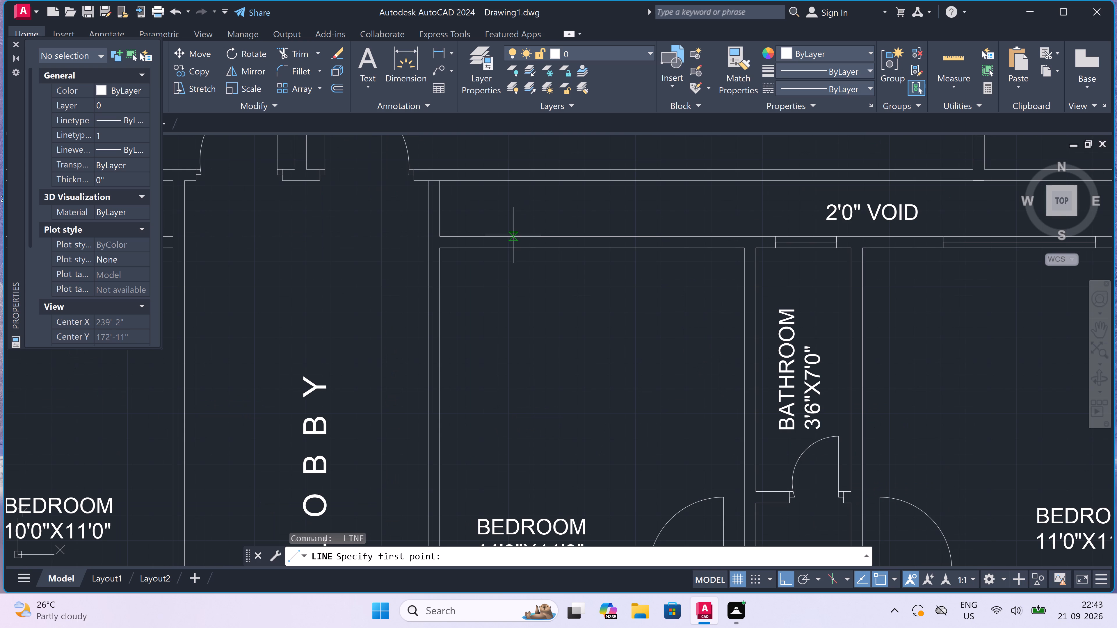
left_click(513, 235)
scroll(513, 248, "up", 2)
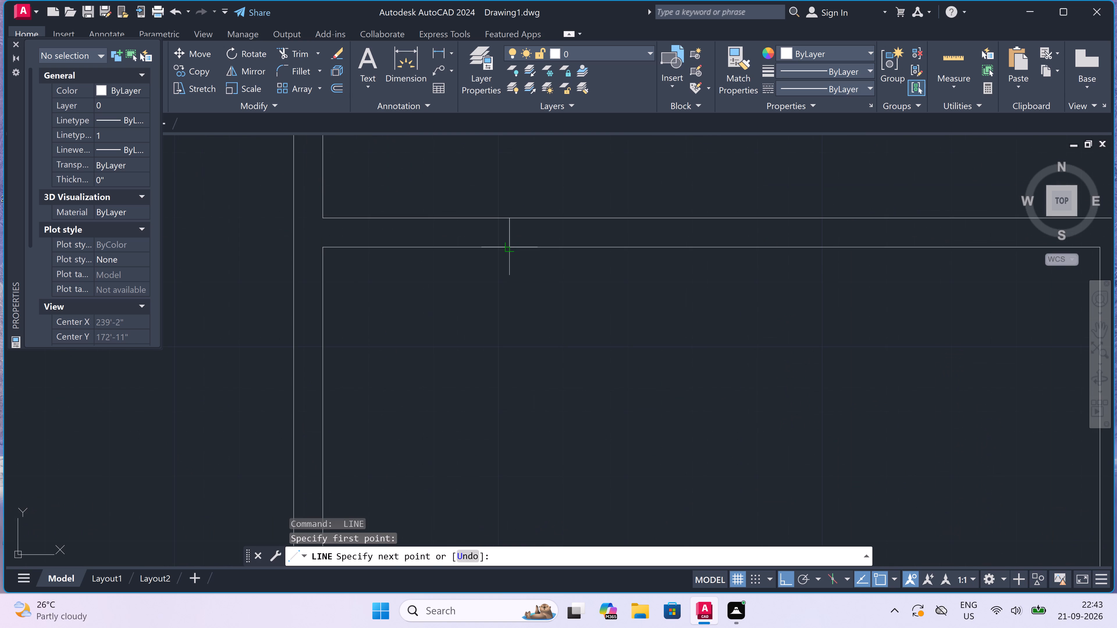
left_click(513, 247)
left_click(512, 230)
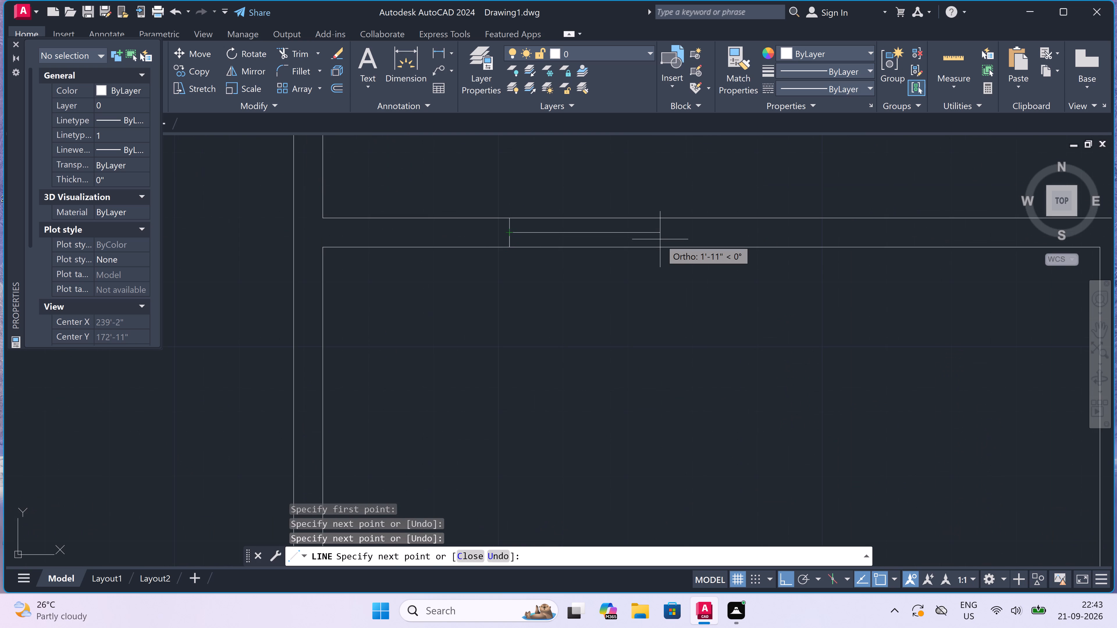
key("5")
type("'")
key("space")
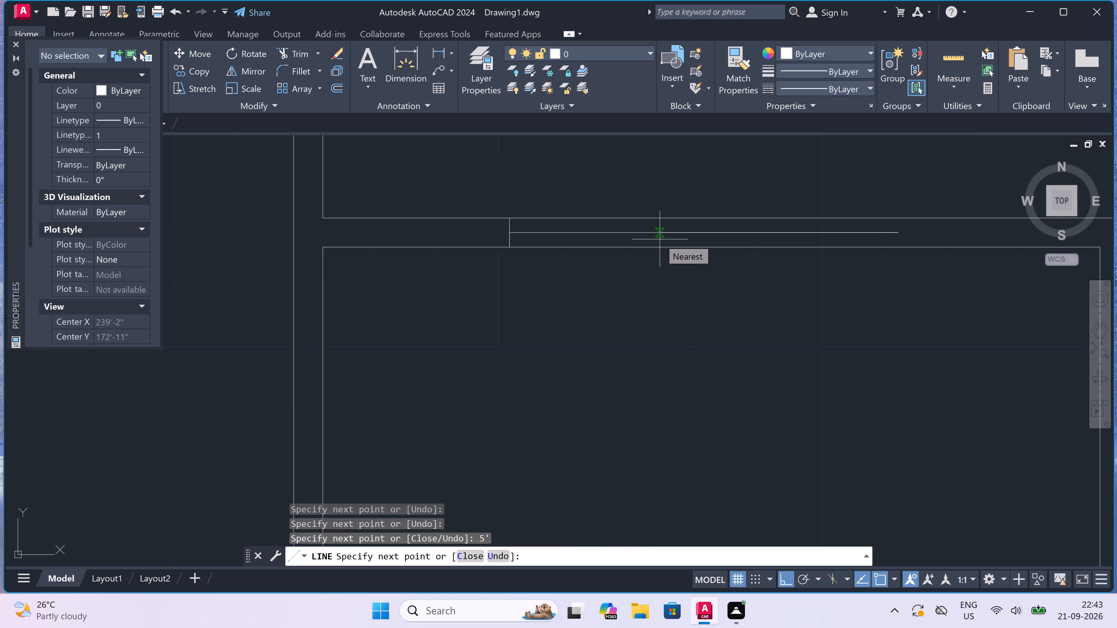
scroll(662, 241, "down", 2)
scroll(779, 207, "up", 2)
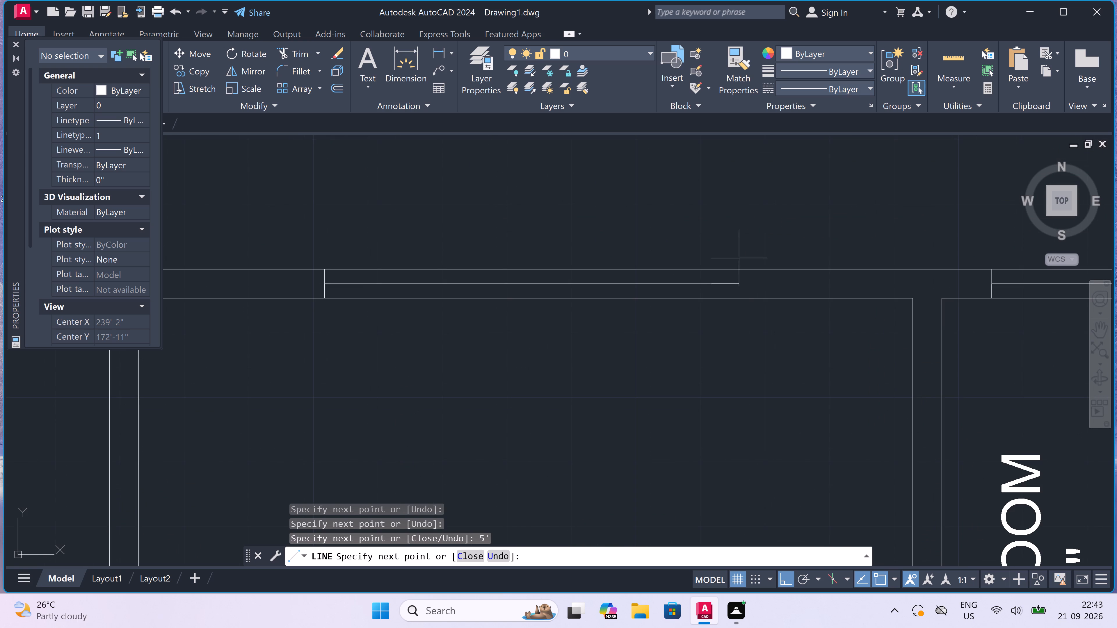
left_click_drag(708, 267, 711, 274)
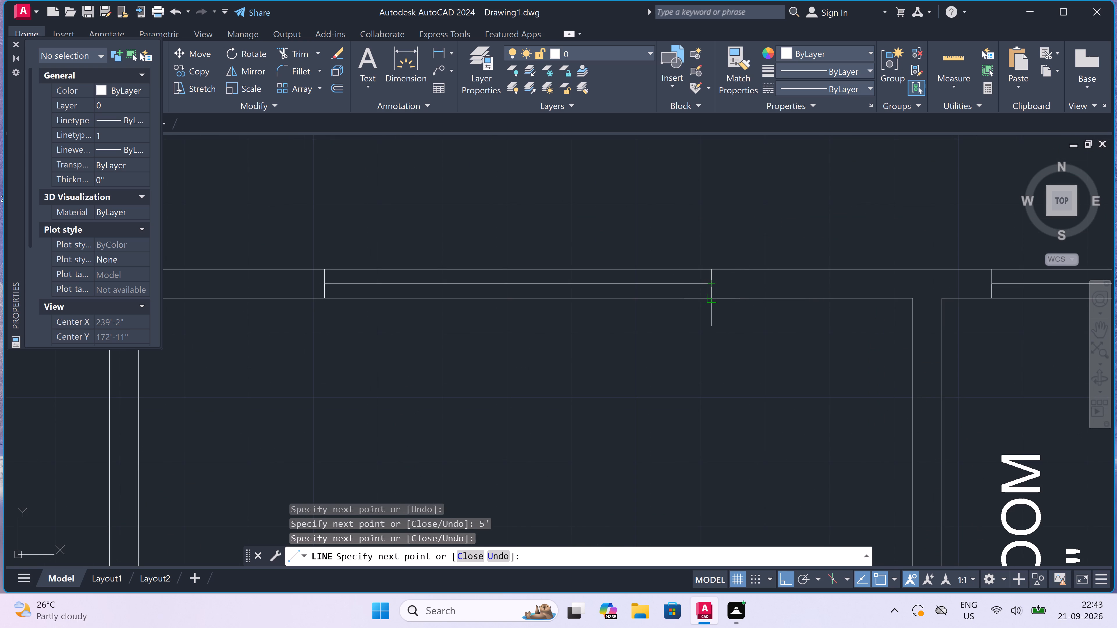
left_click(712, 296)
key("Escape")
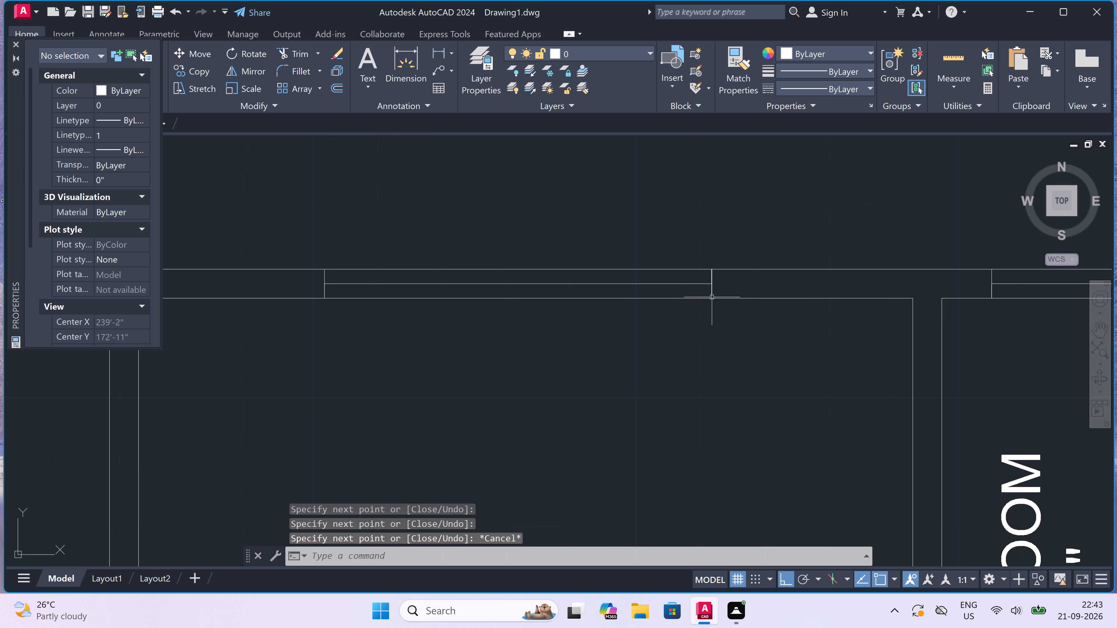
Examine the whole ground floor plan, including the central flats and the bedrooms beside the staircase, for window placement.
scroll(654, 263, "down", 3)
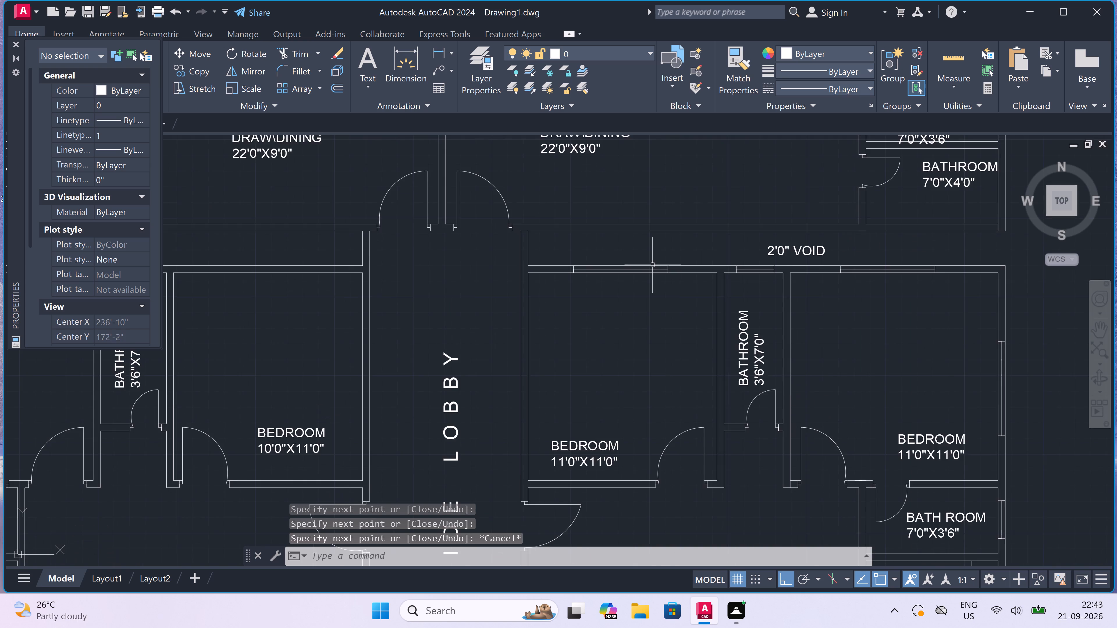
scroll(652, 265, "down", 3)
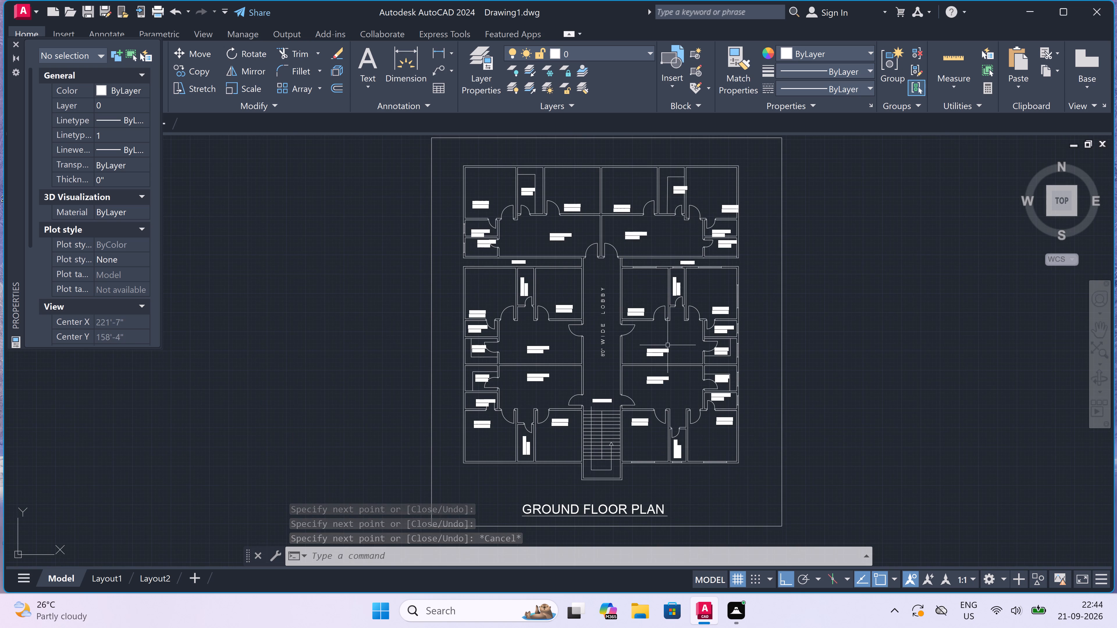
scroll(675, 395, "up", 2)
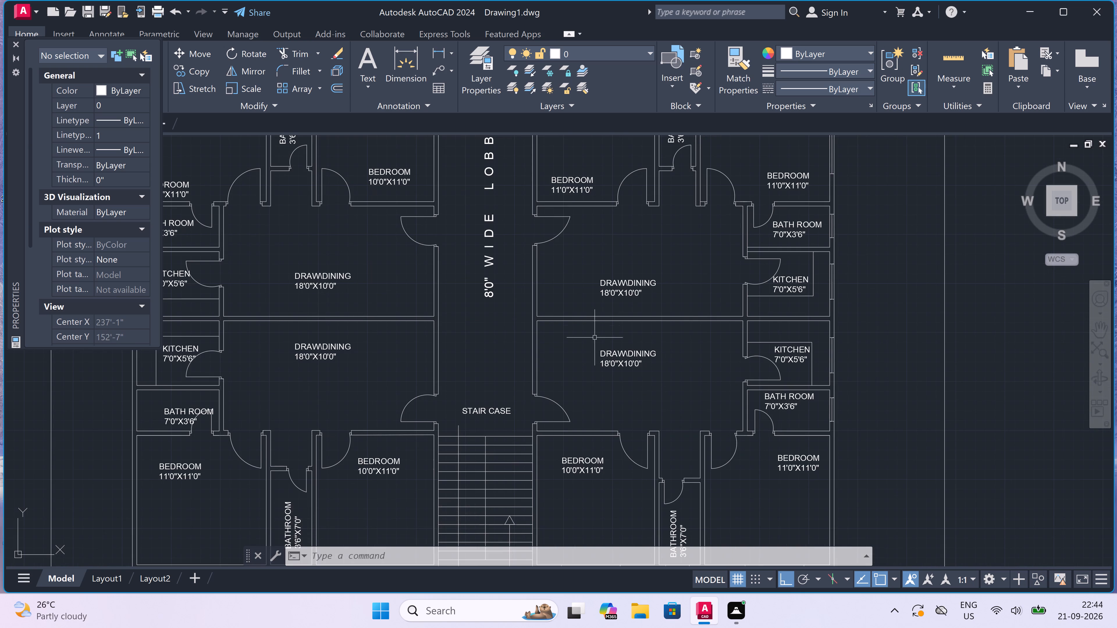
scroll(590, 323, "down", 2)
scroll(593, 426, "up", 2)
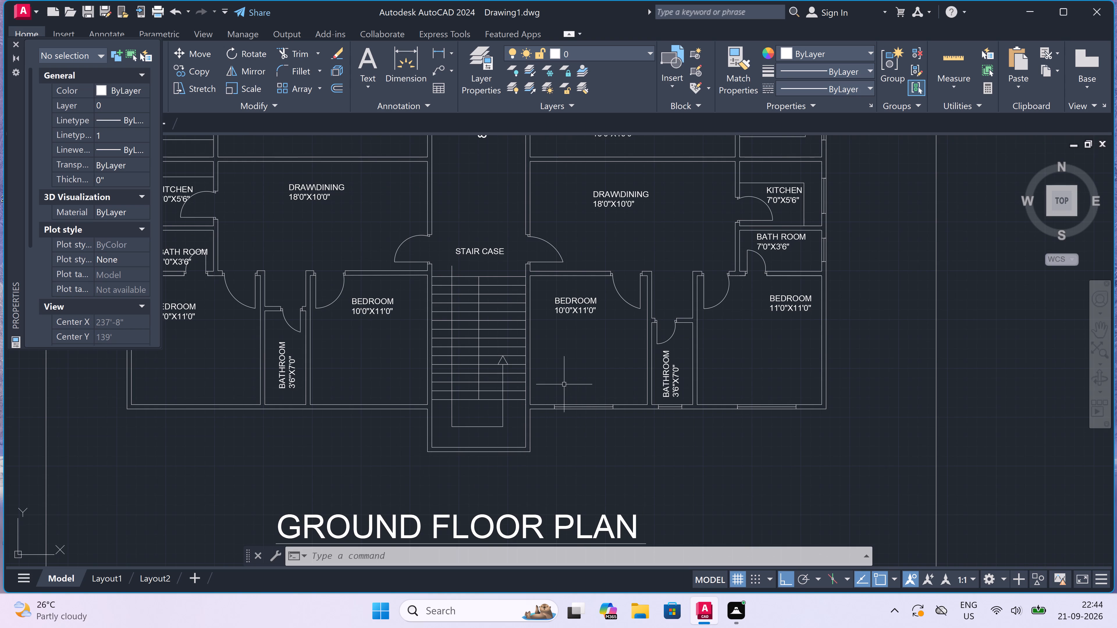
scroll(563, 384, "down", 2)
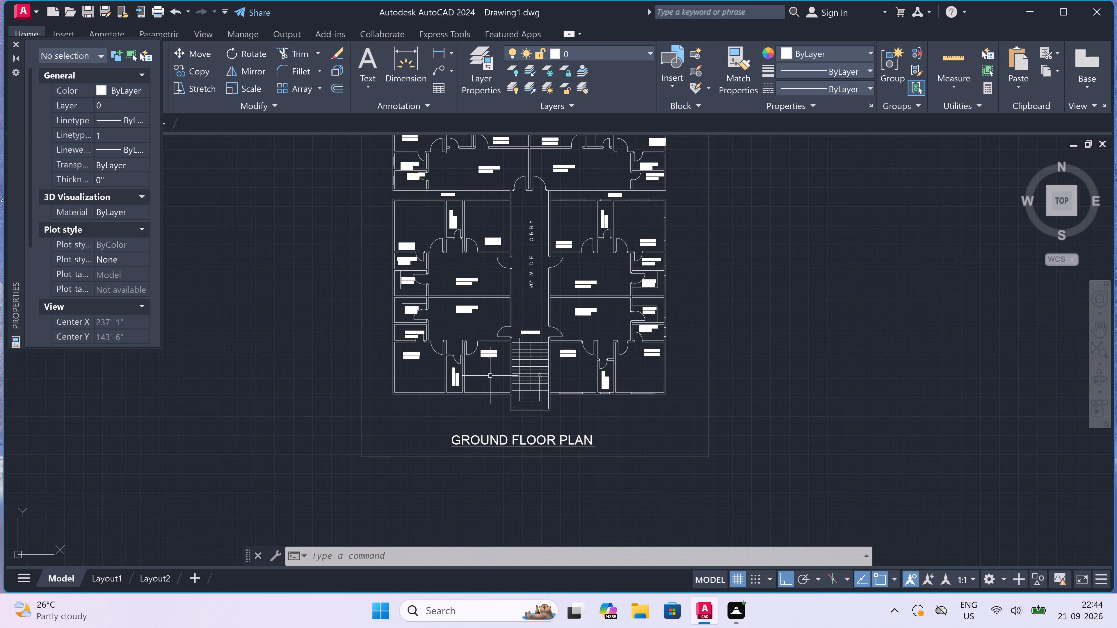
Draw a window in the lower outer wall of the 10'0"X11'0" bedroom west of the staircase, with a 5' centre line and full-thickness end lines.
scroll(474, 395, "up", 2)
scroll(506, 387, "up", 2)
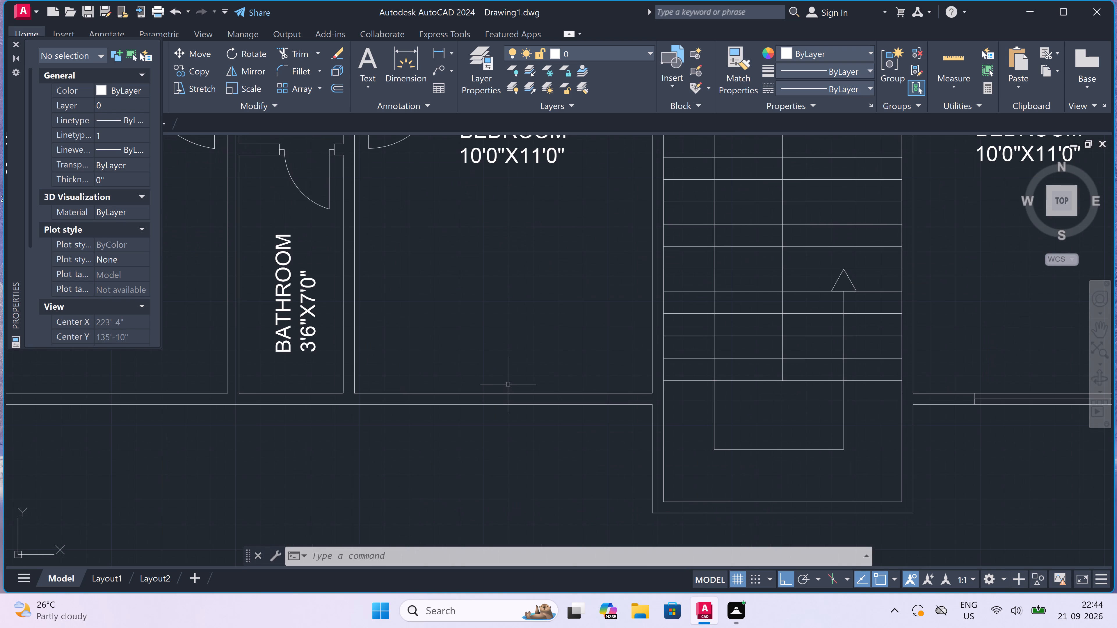
type("L")
key("space")
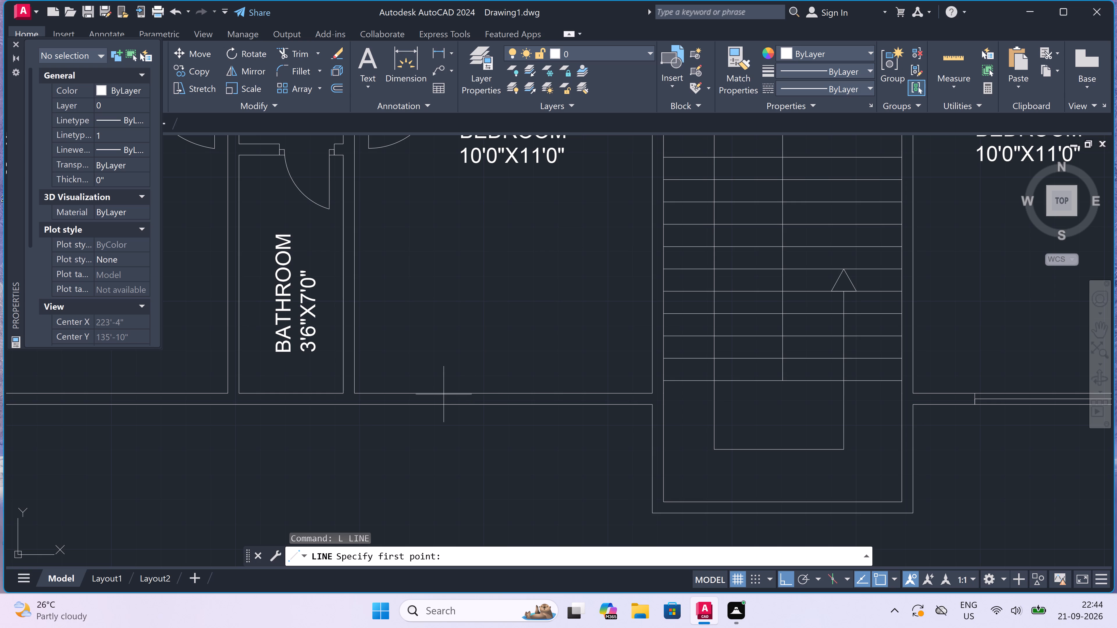
left_click(434, 392)
left_click(434, 408)
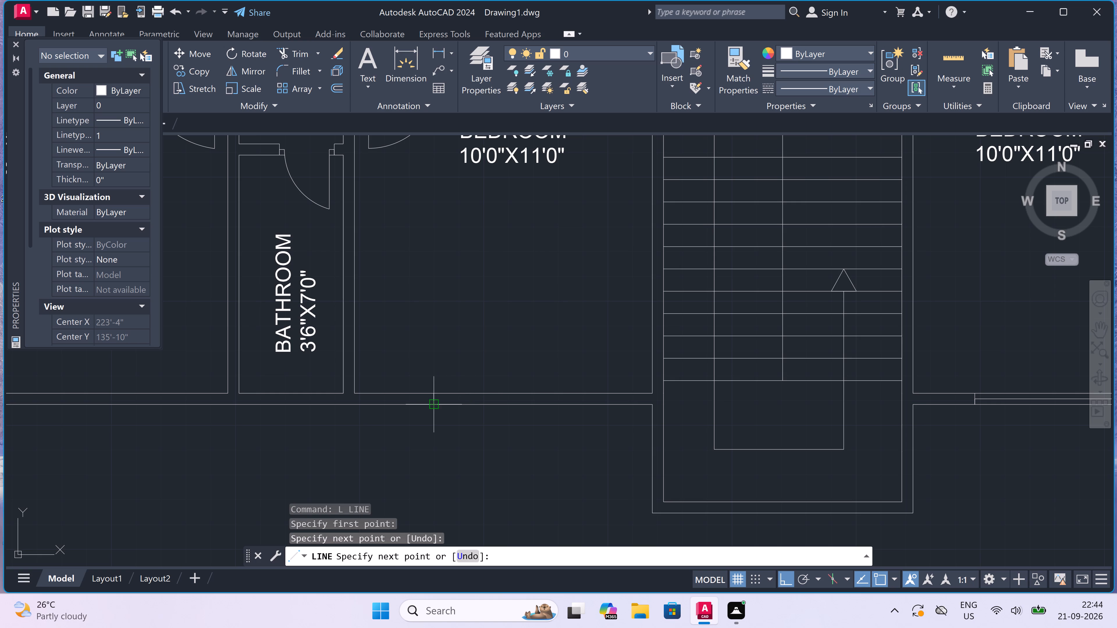
scroll(433, 401, "up", 2)
left_click(430, 394)
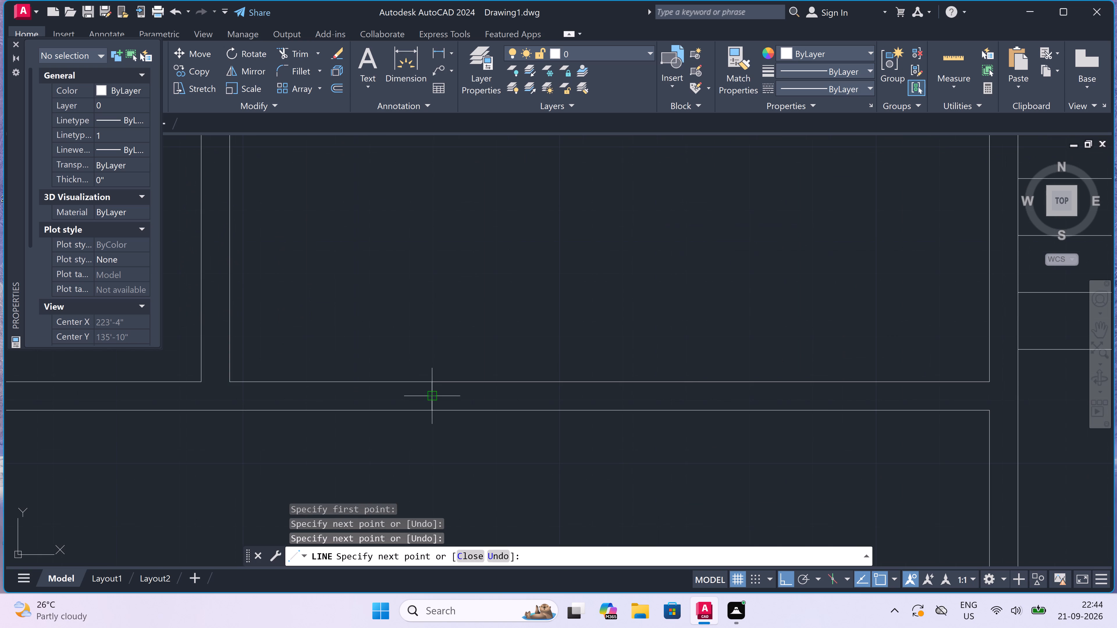
key("3")
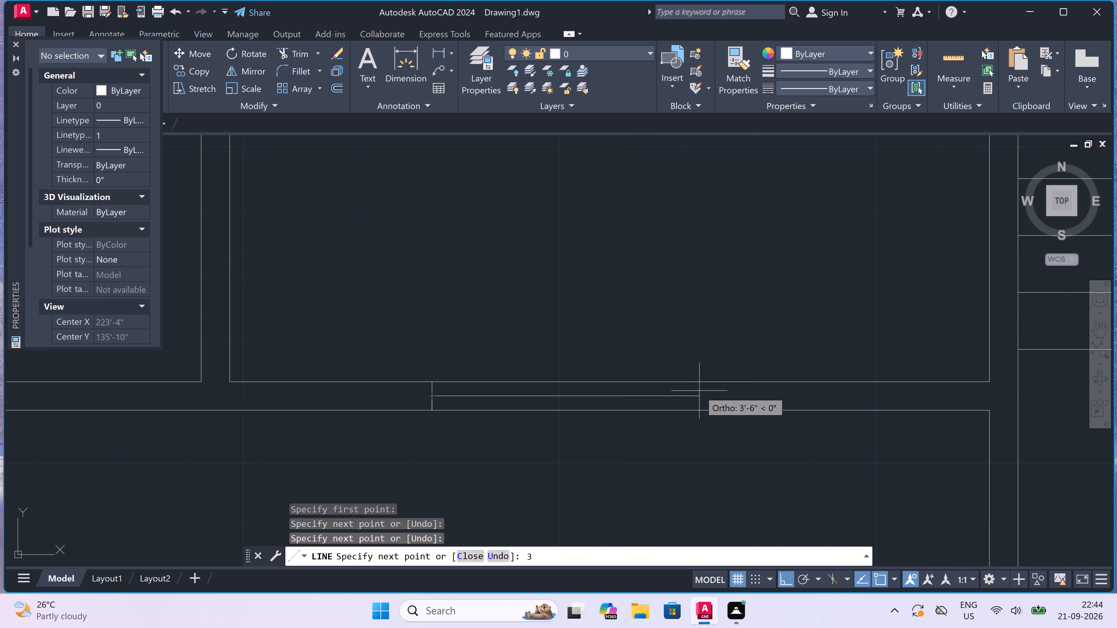
key("BackSpace")
type("5'")
key("space")
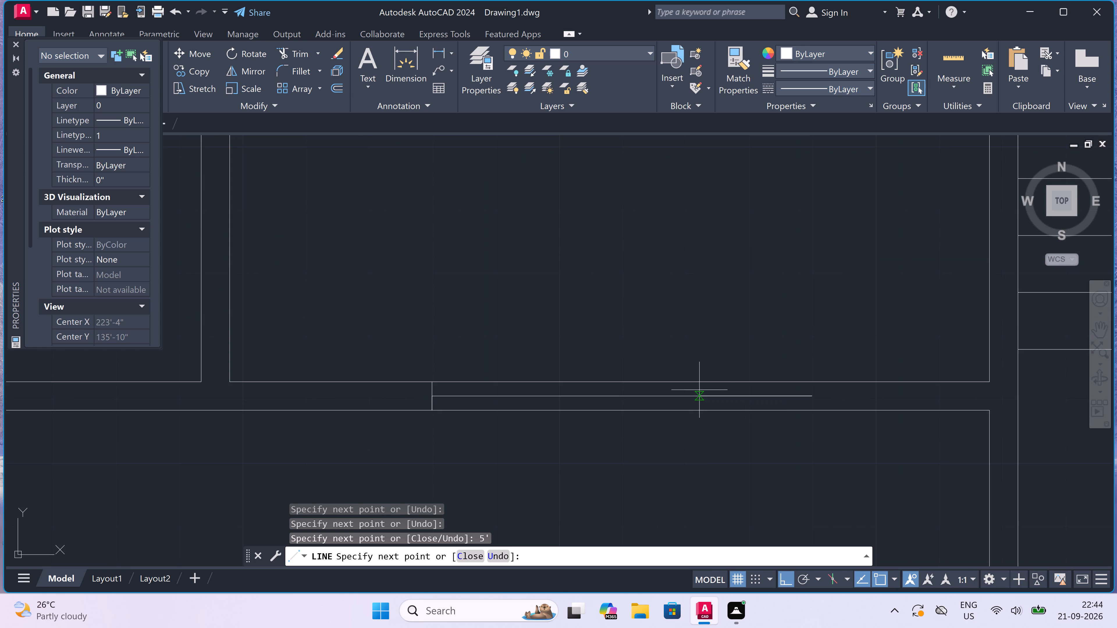
left_click(813, 379)
left_click(814, 408)
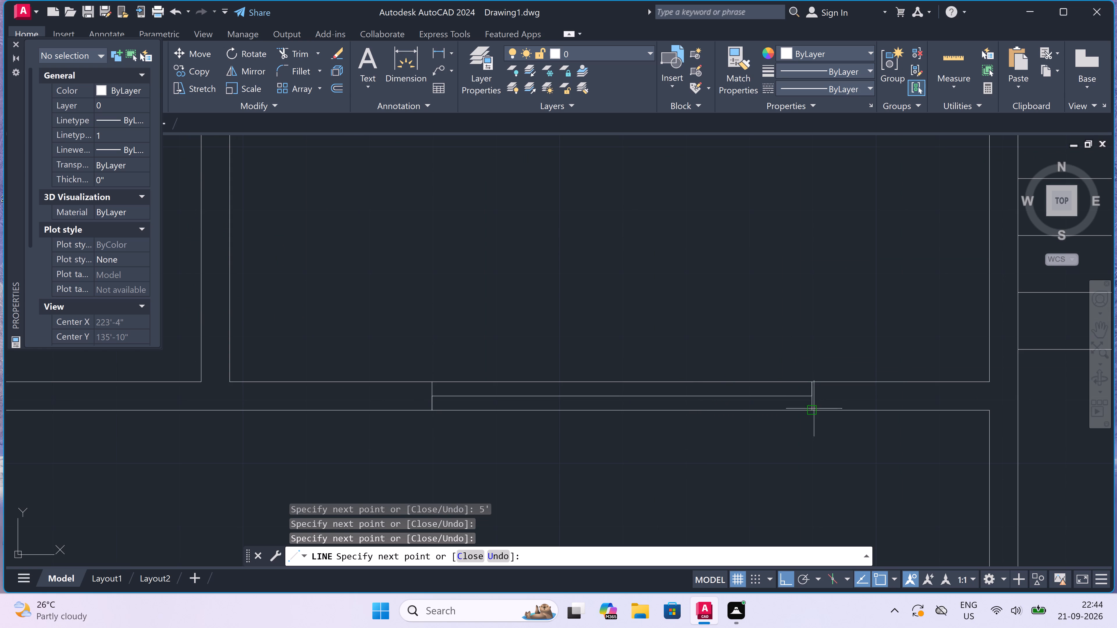
key("Escape")
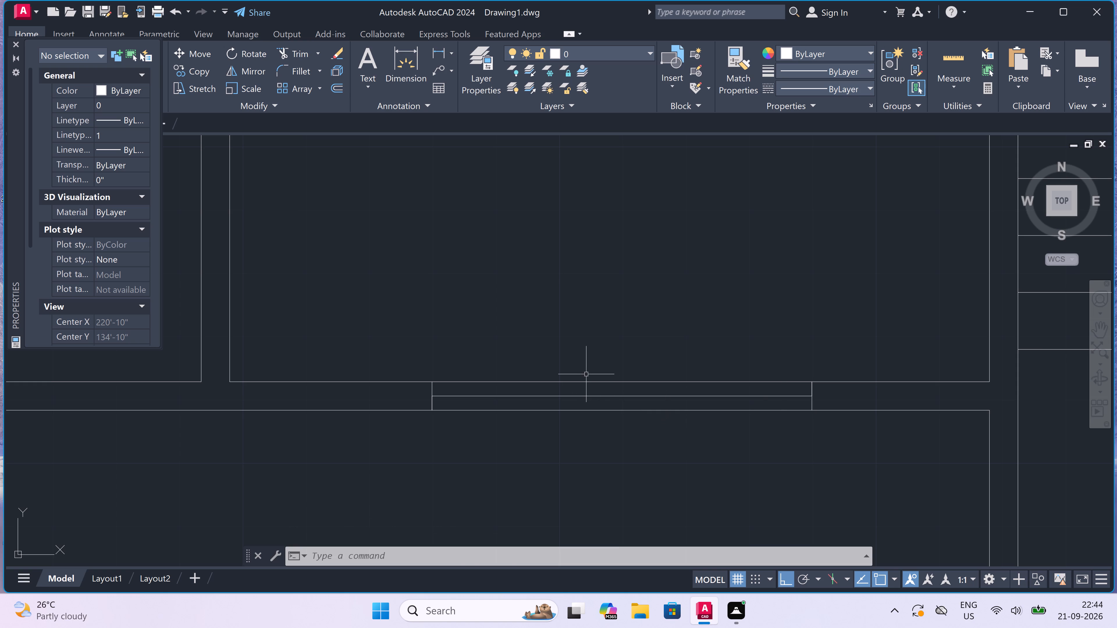
Draw a window in the lower outer wall of the adjacent 3'6"X7'0" bathroom, with a 2' centre line and full-thickness end lines.
scroll(584, 377, "down", 2)
scroll(536, 385, "down", 2)
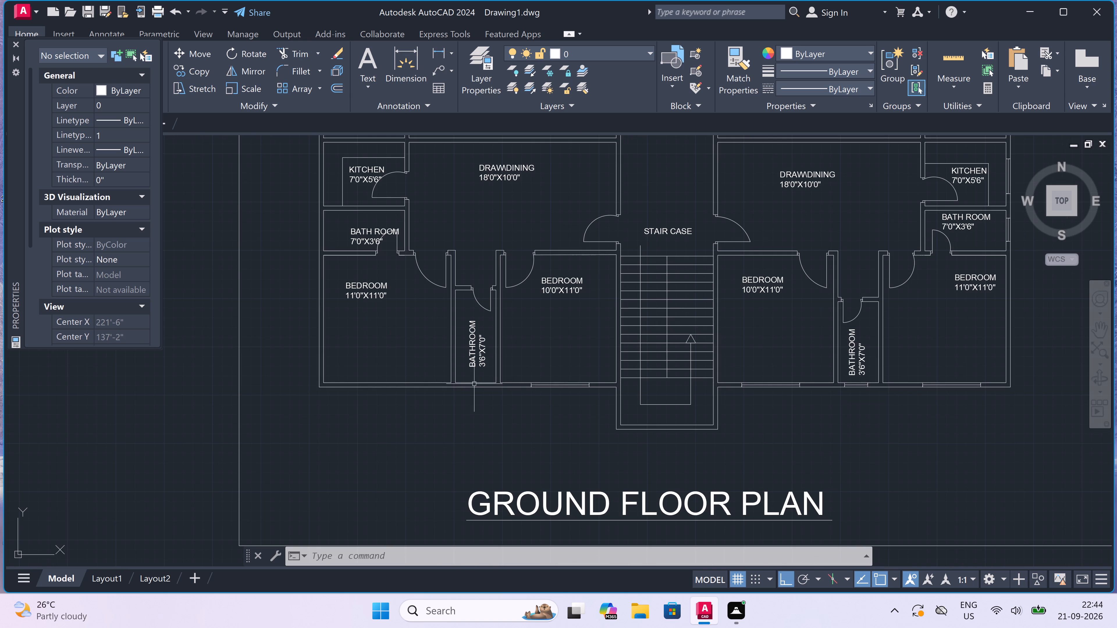
scroll(468, 382, "up", 5)
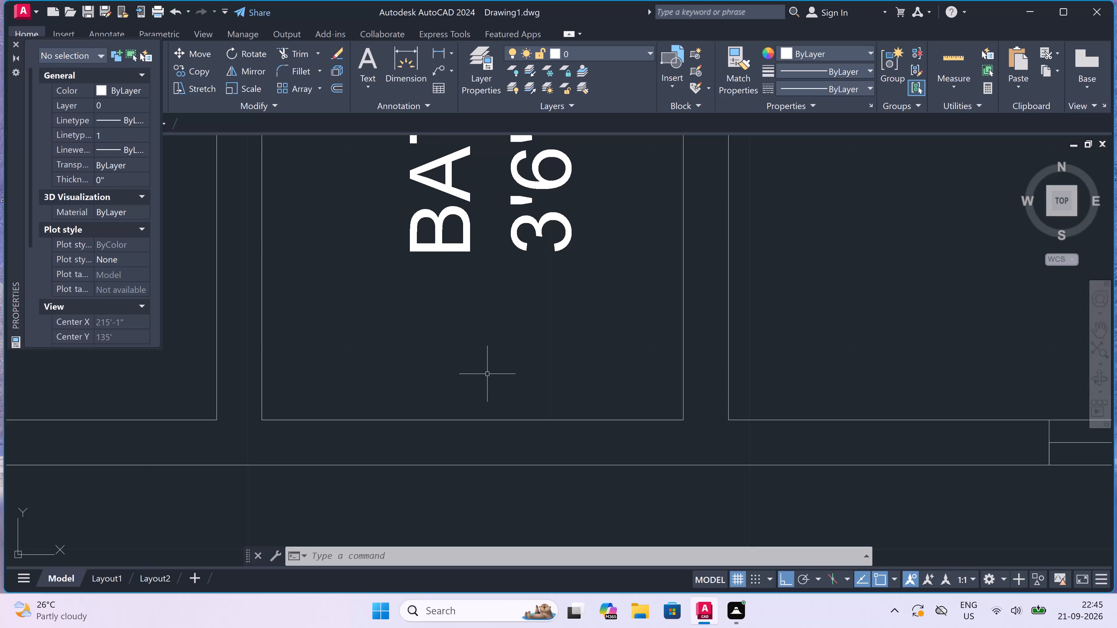
type("L")
key("space")
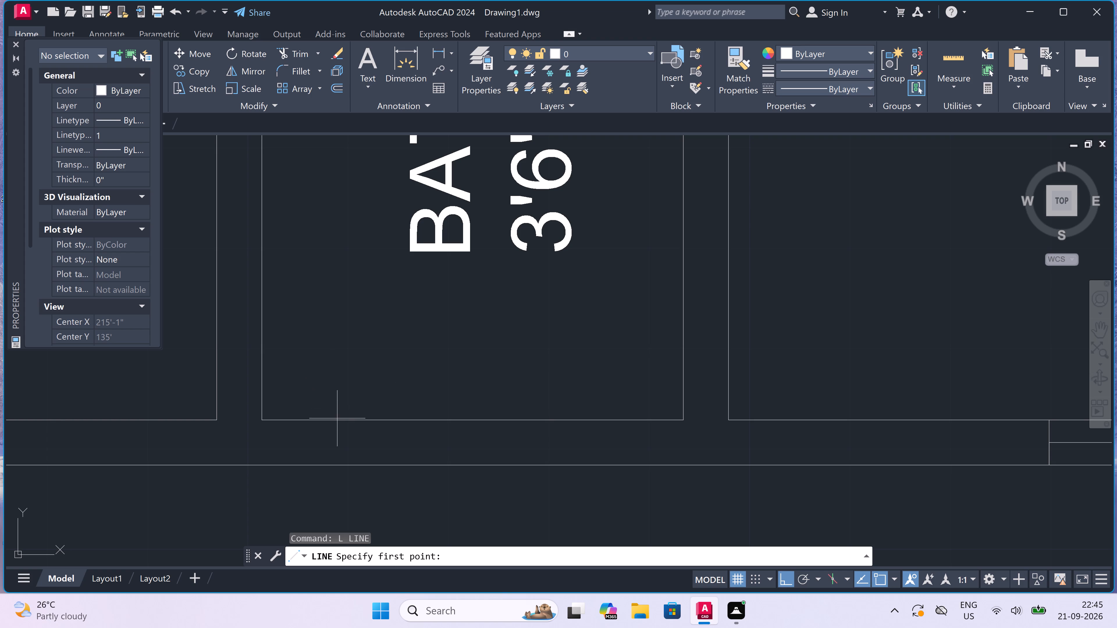
left_click(332, 421)
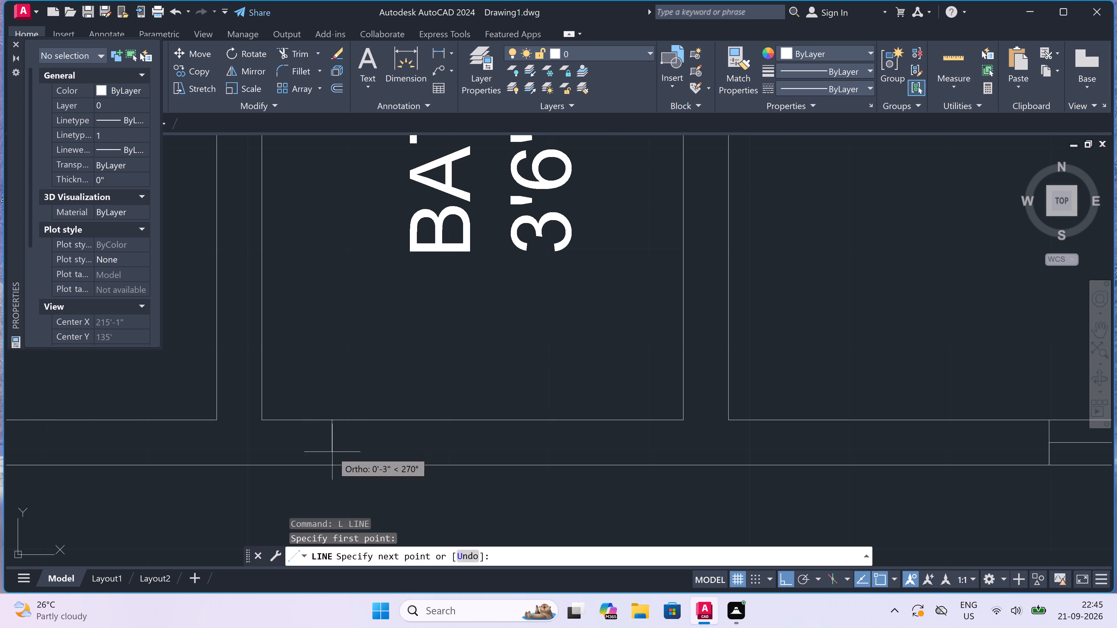
left_click(332, 461)
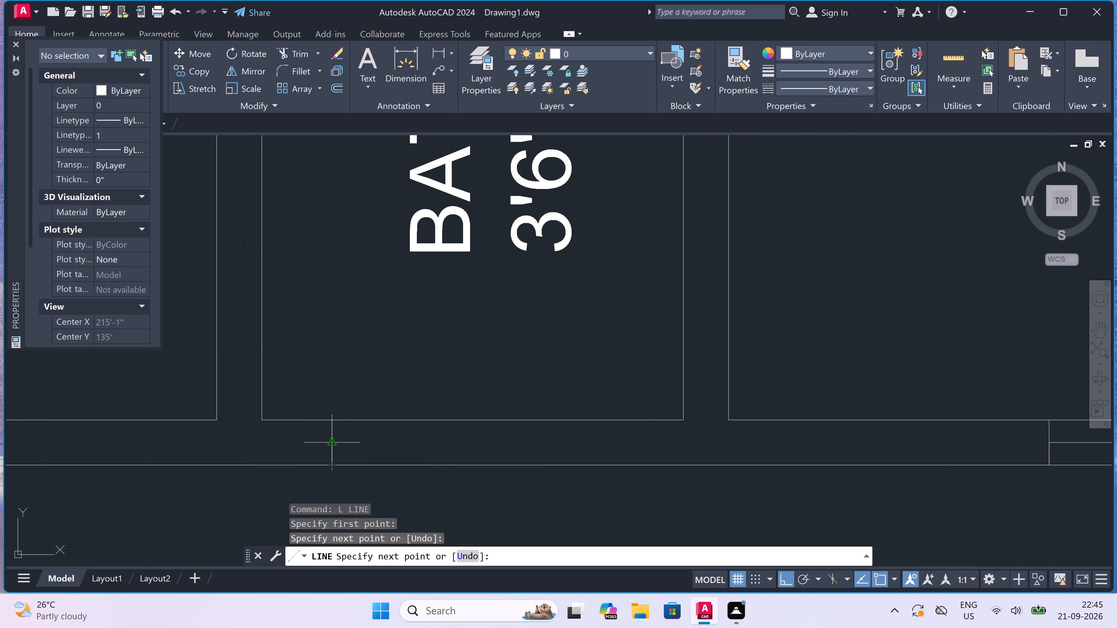
left_click(334, 439)
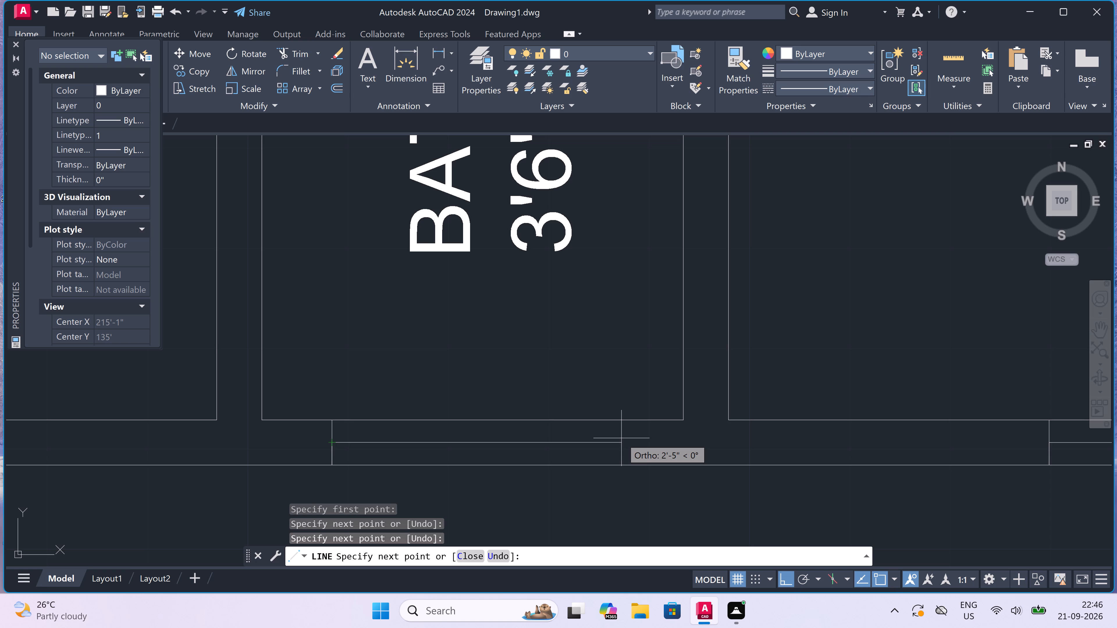
scroll(571, 454, "up", 1)
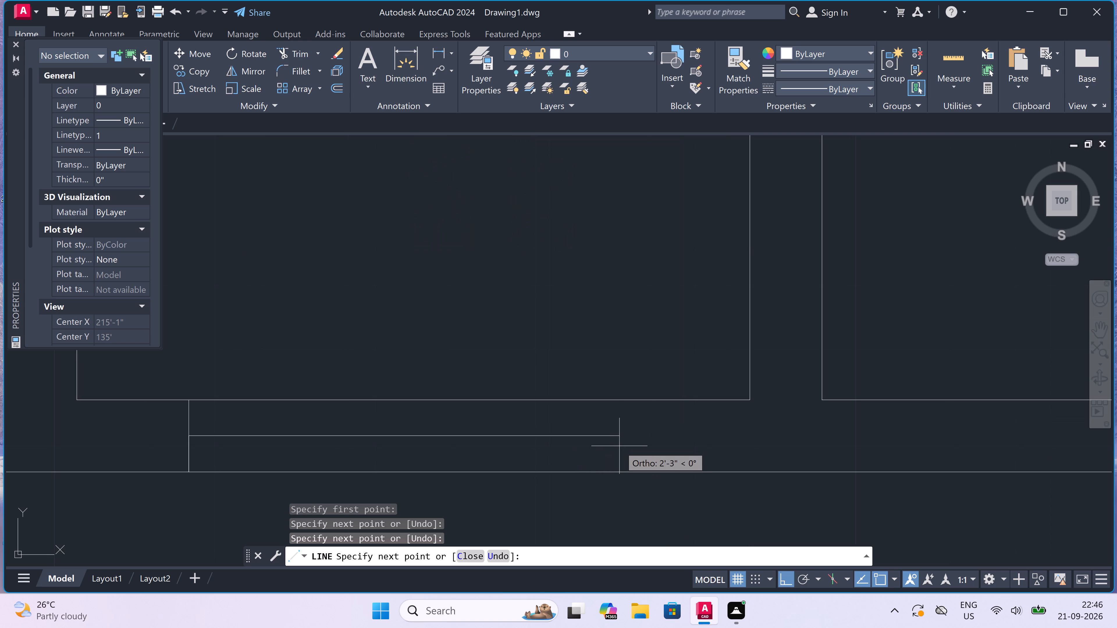
scroll(622, 450, "down", 1)
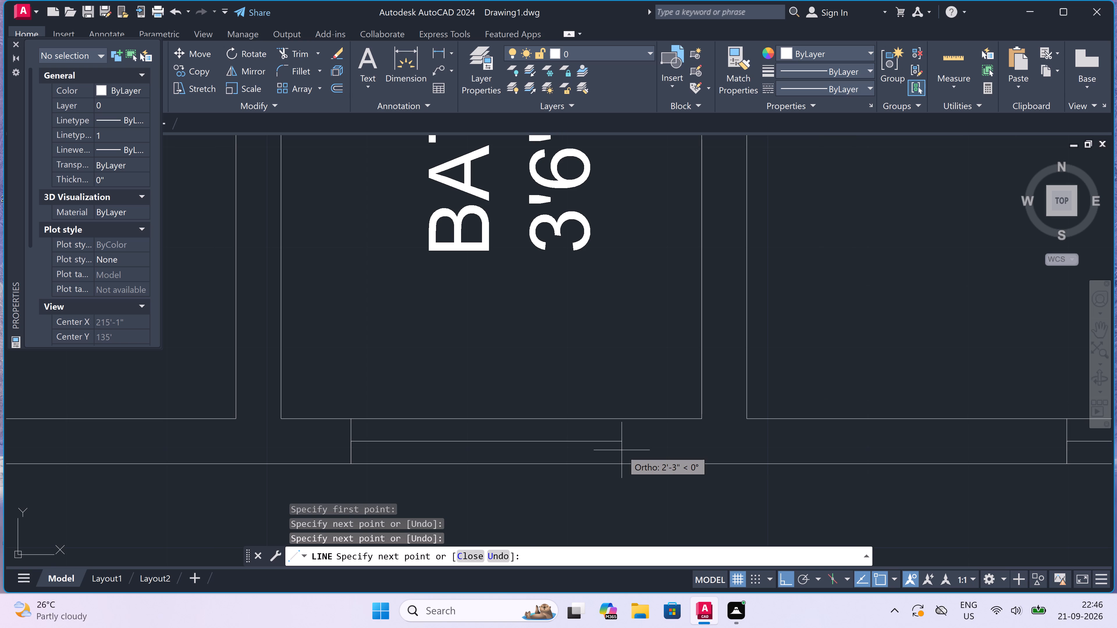
key("2")
type("'")
key("space")
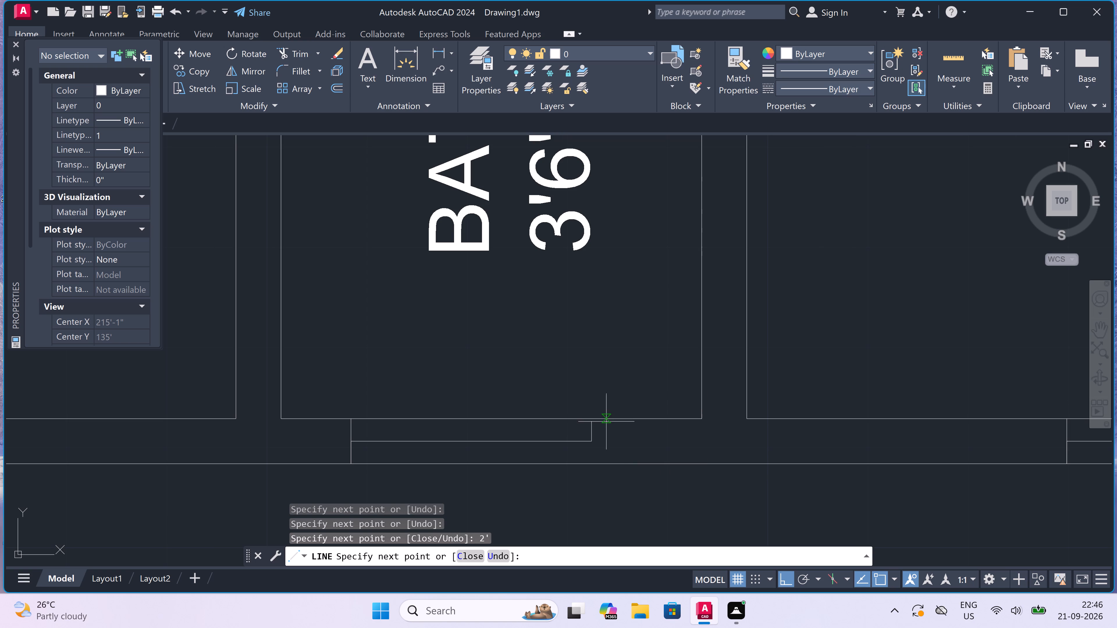
left_click(590, 420)
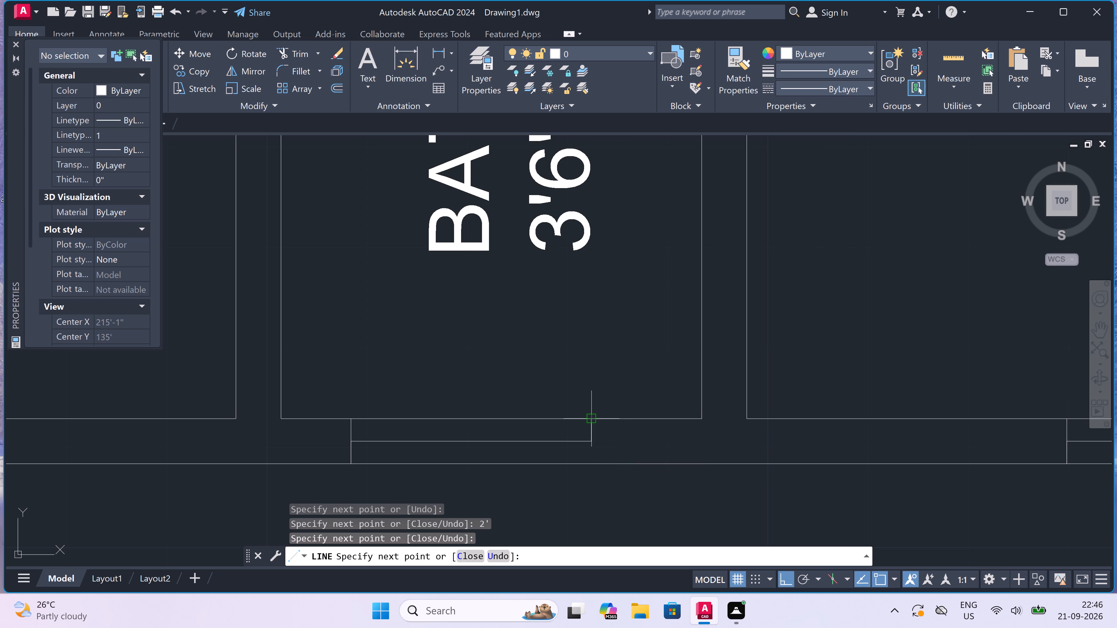
left_click(594, 465)
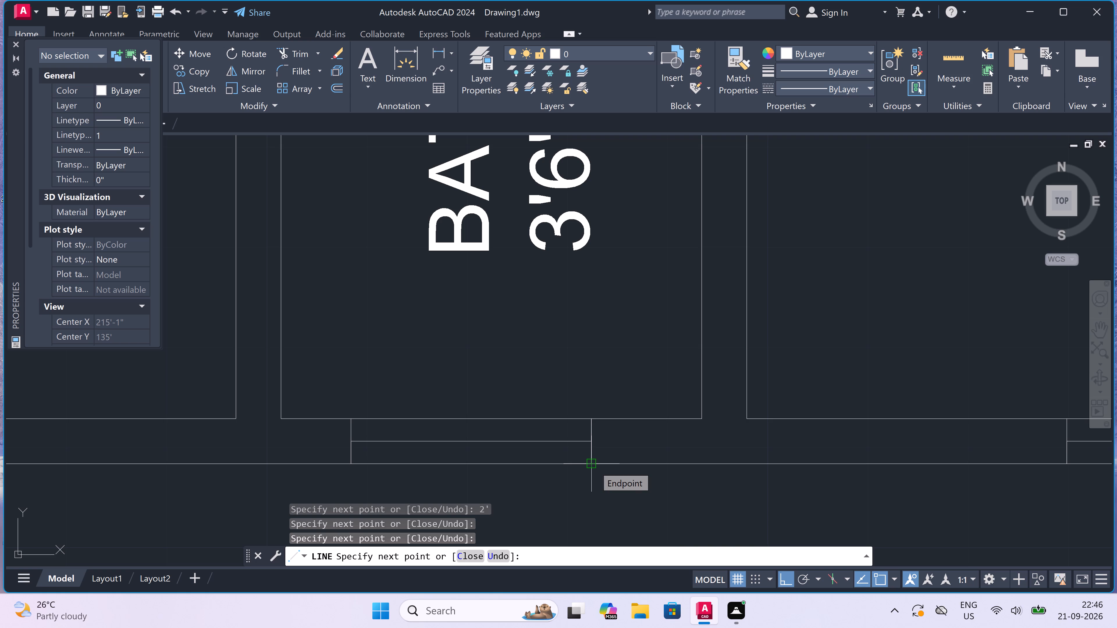
key("grave")
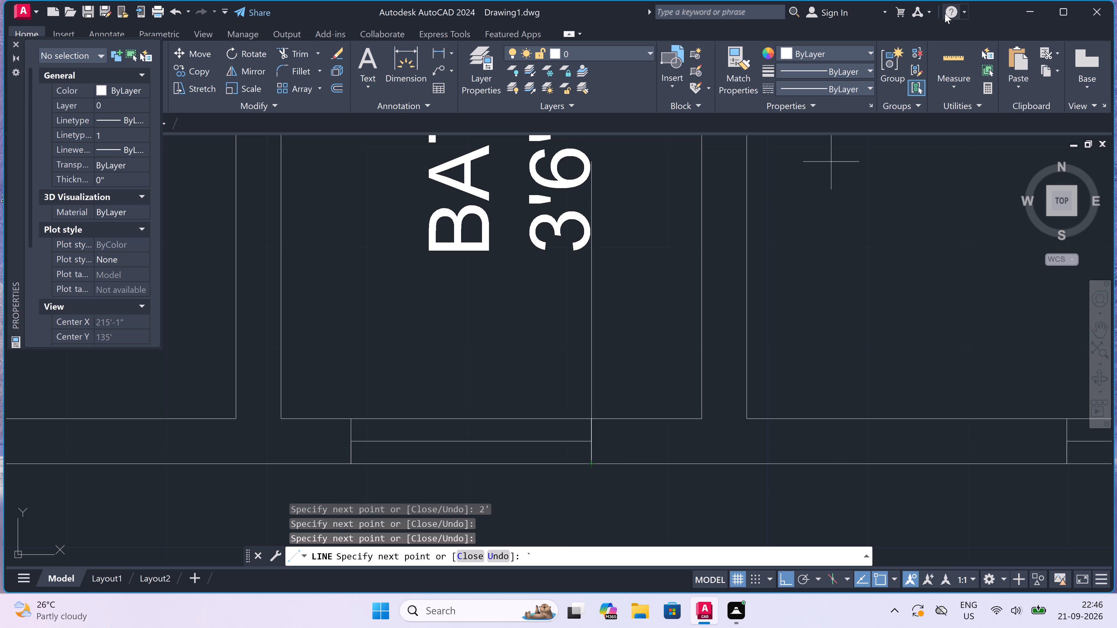
key("Escape")
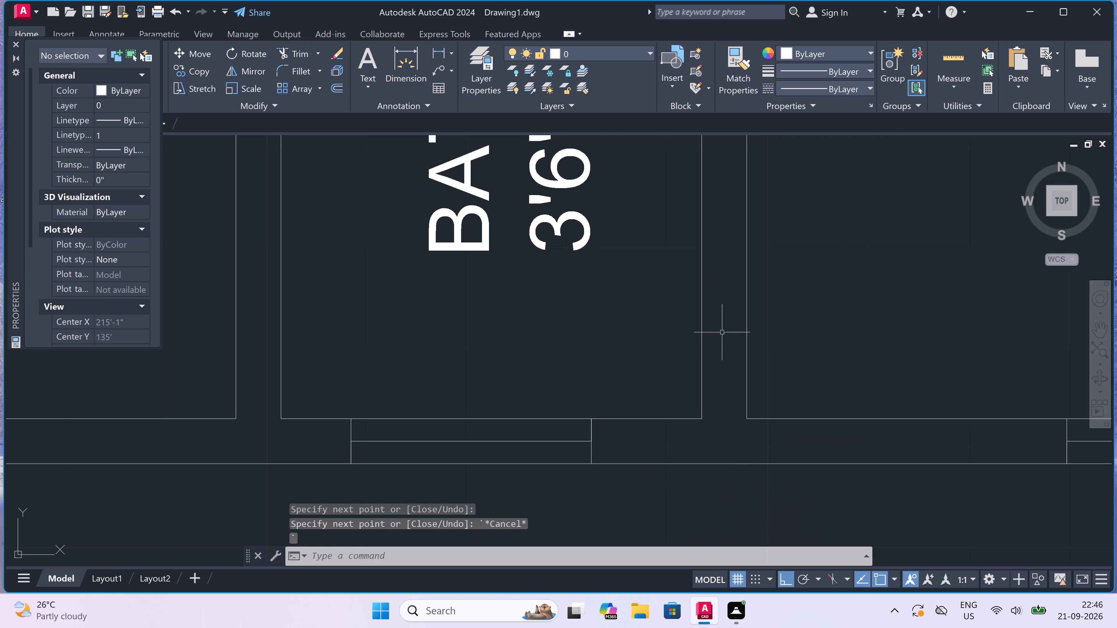
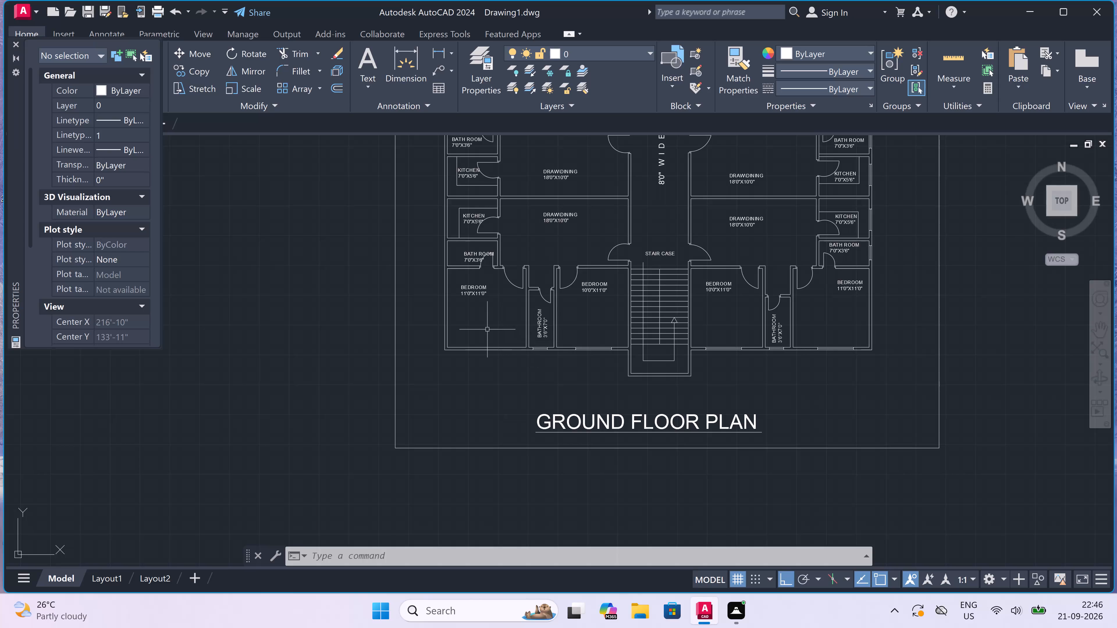
Draw a window in the lower outer wall of the southwest 11'0"X11'0" bedroom, with a 5' centre line and full-thickness end lines.
scroll(487, 329, "down", 2)
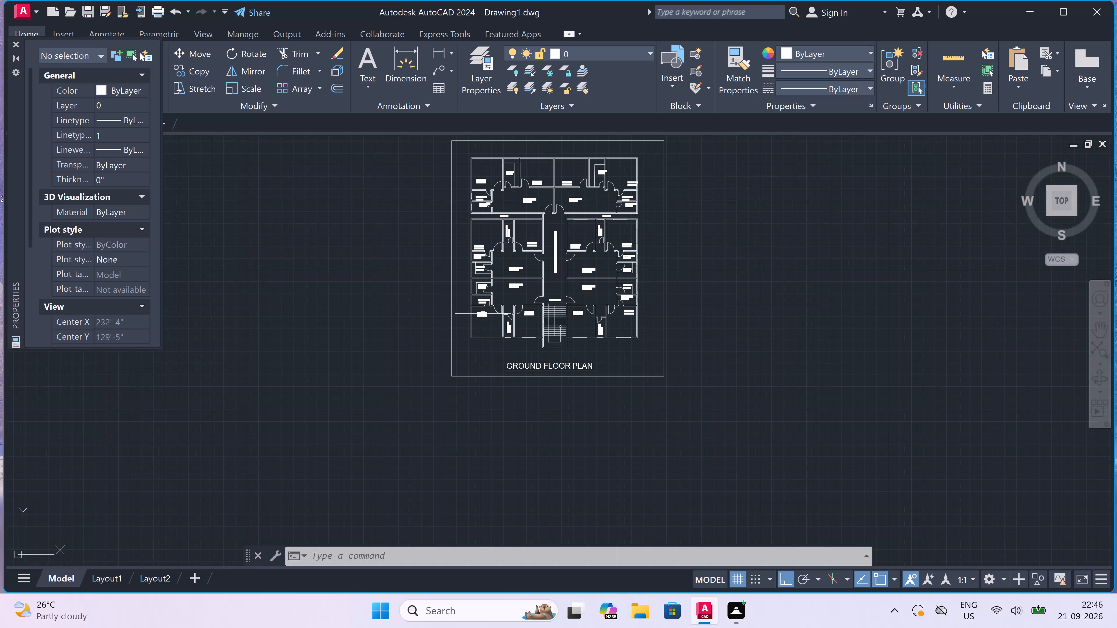
scroll(497, 179, "up", 2)
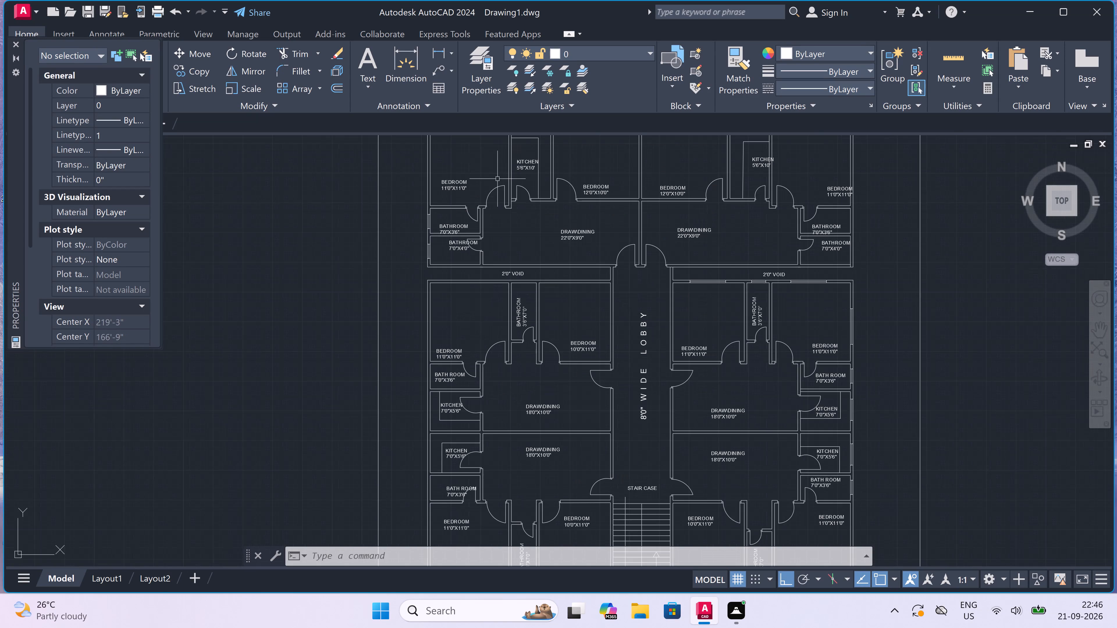
scroll(499, 183, "down", 3)
scroll(500, 172, "up", 4)
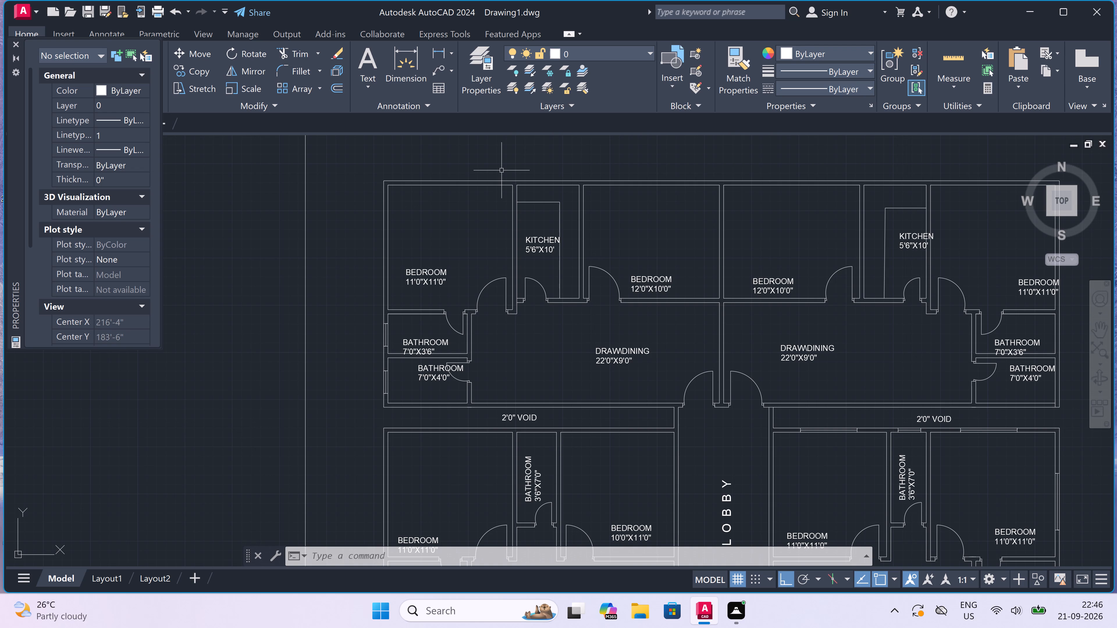
type("L")
key("space")
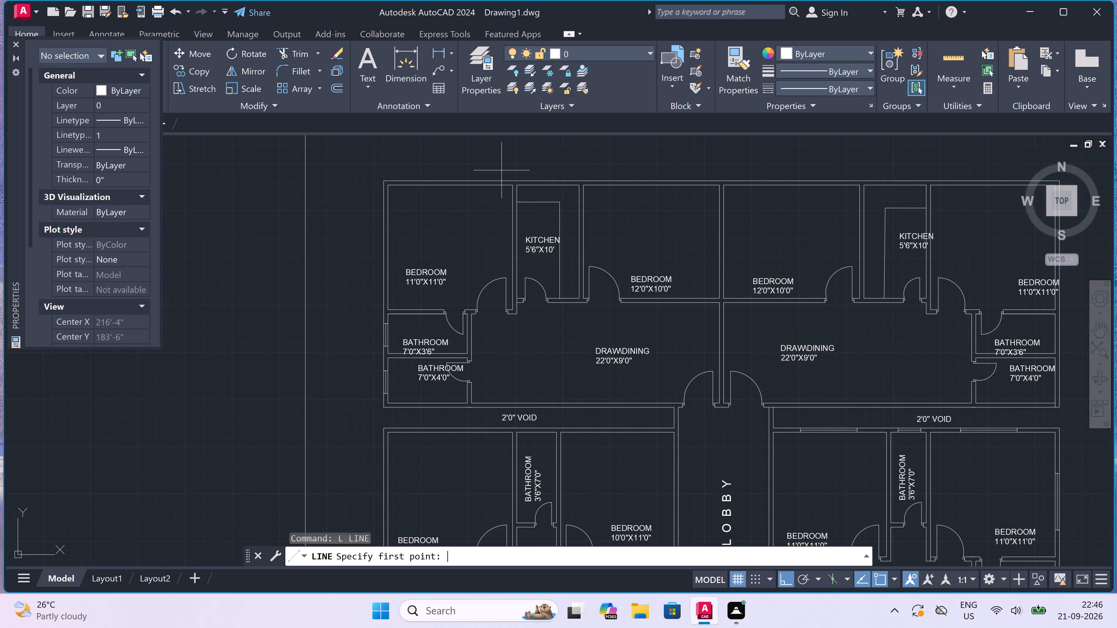
scroll(423, 176, "up", 1)
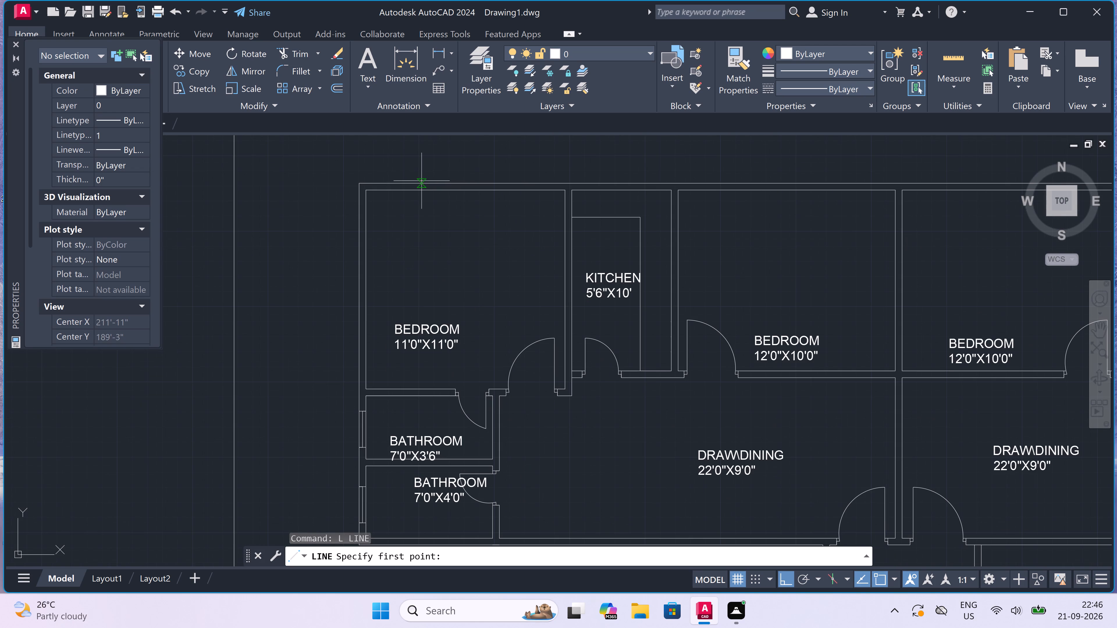
scroll(421, 182, "up", 1)
scroll(421, 182, "down", 5)
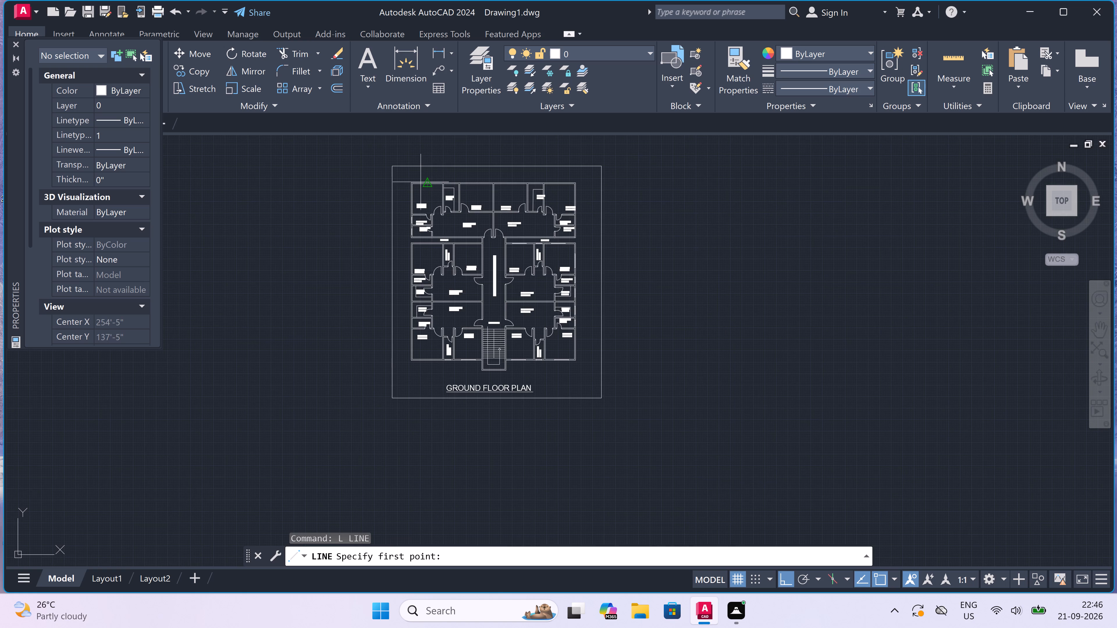
scroll(421, 182, "up", 1)
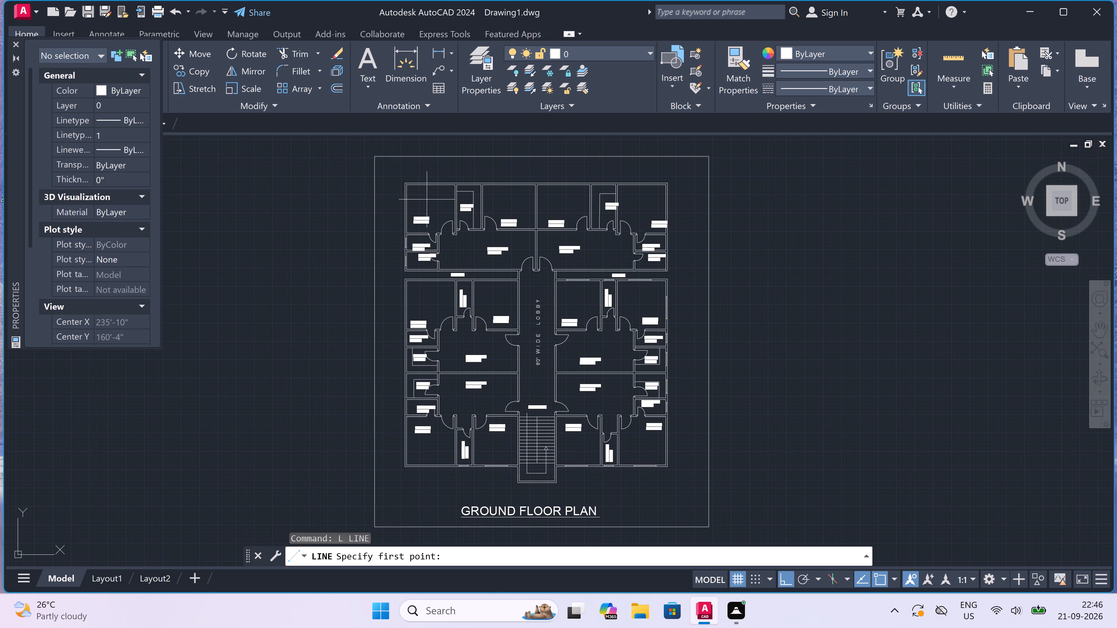
scroll(438, 323, "down", 1)
scroll(433, 392, "up", 2)
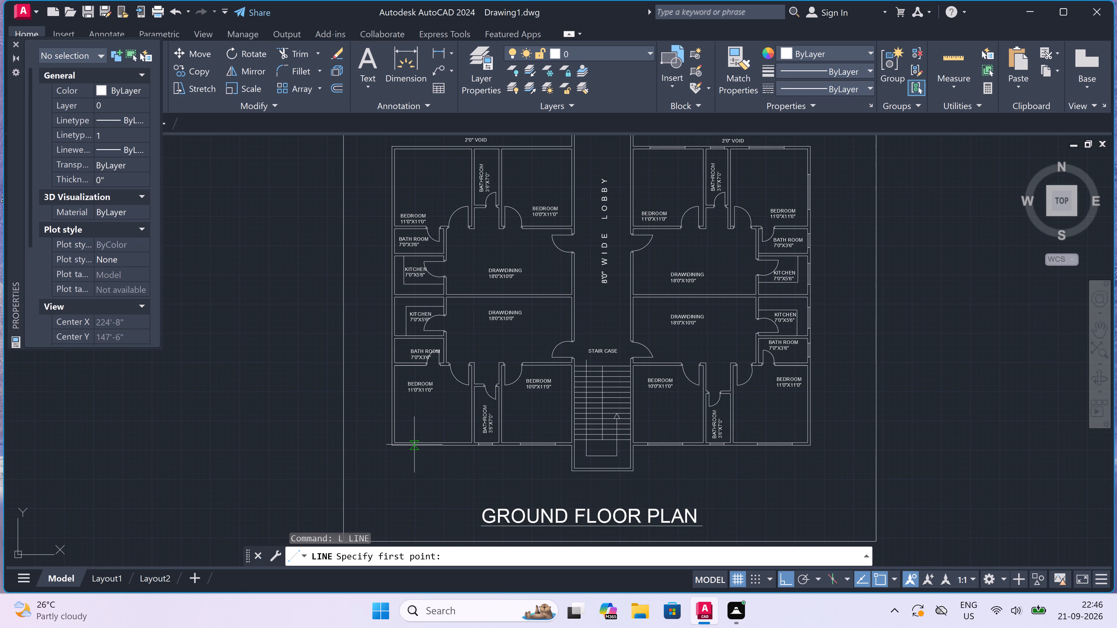
scroll(414, 445, "up", 4)
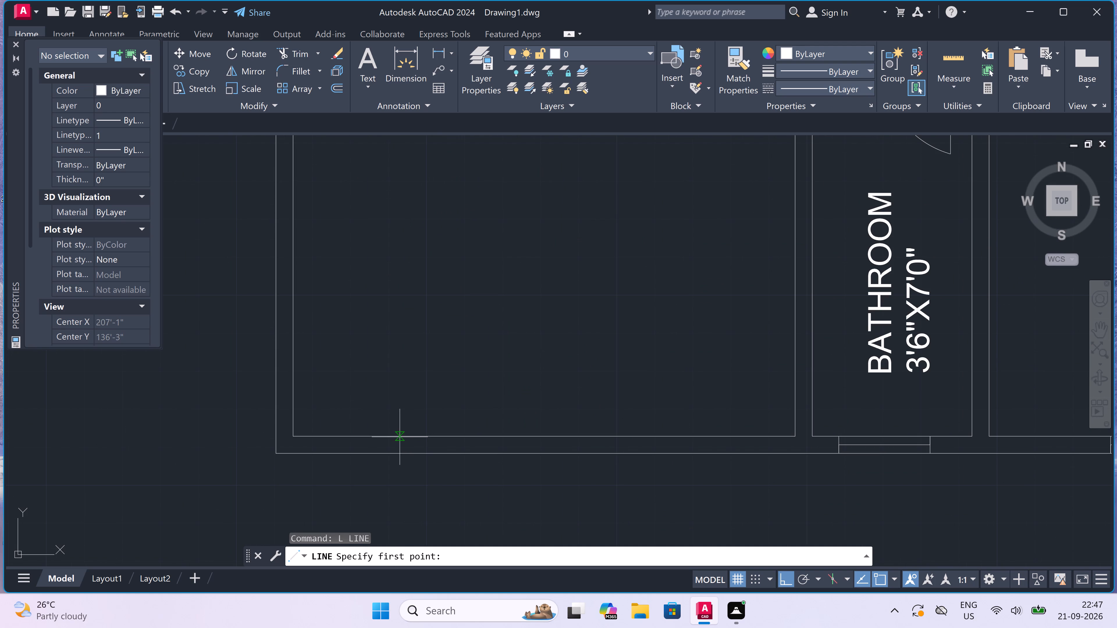
left_click(400, 437)
scroll(399, 451, "up", 2)
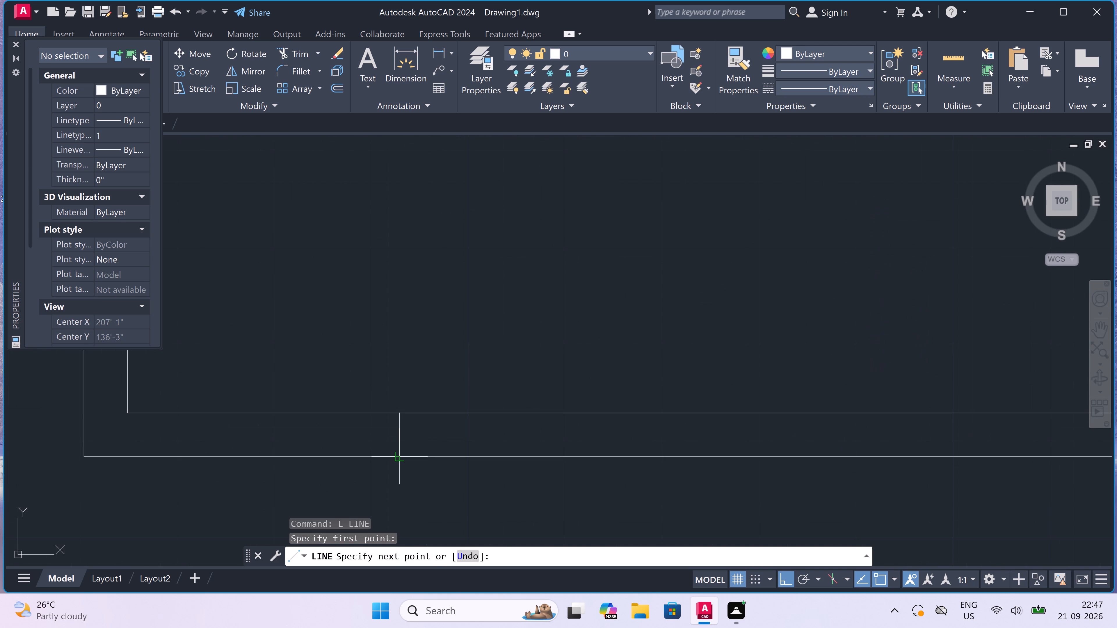
left_click(399, 454)
left_click_drag(401, 439, 406, 440)
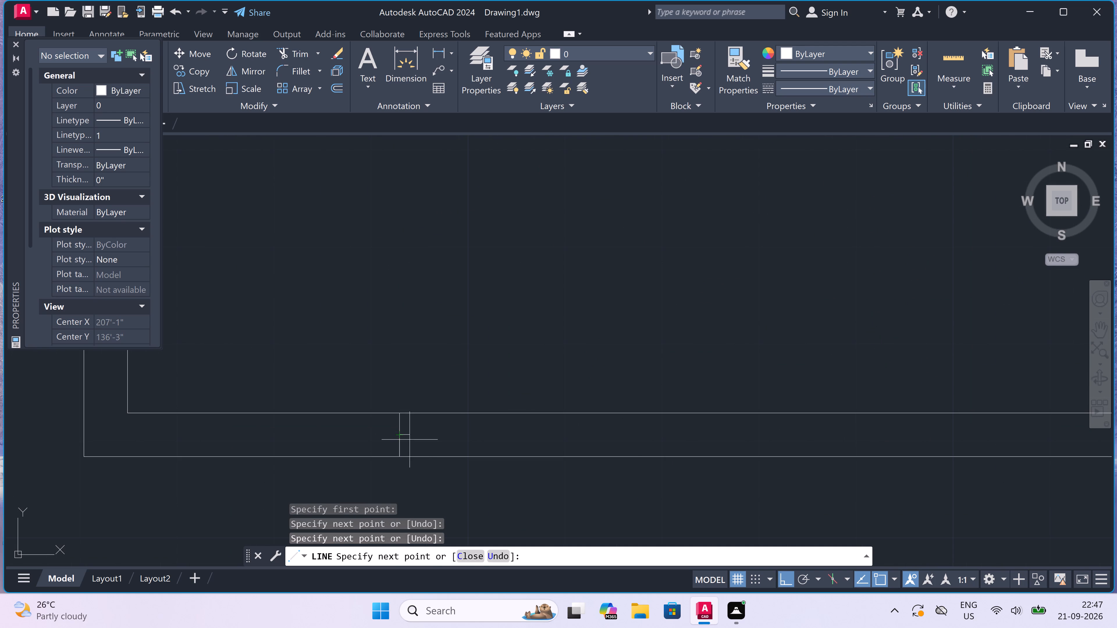
type("5'")
key("space")
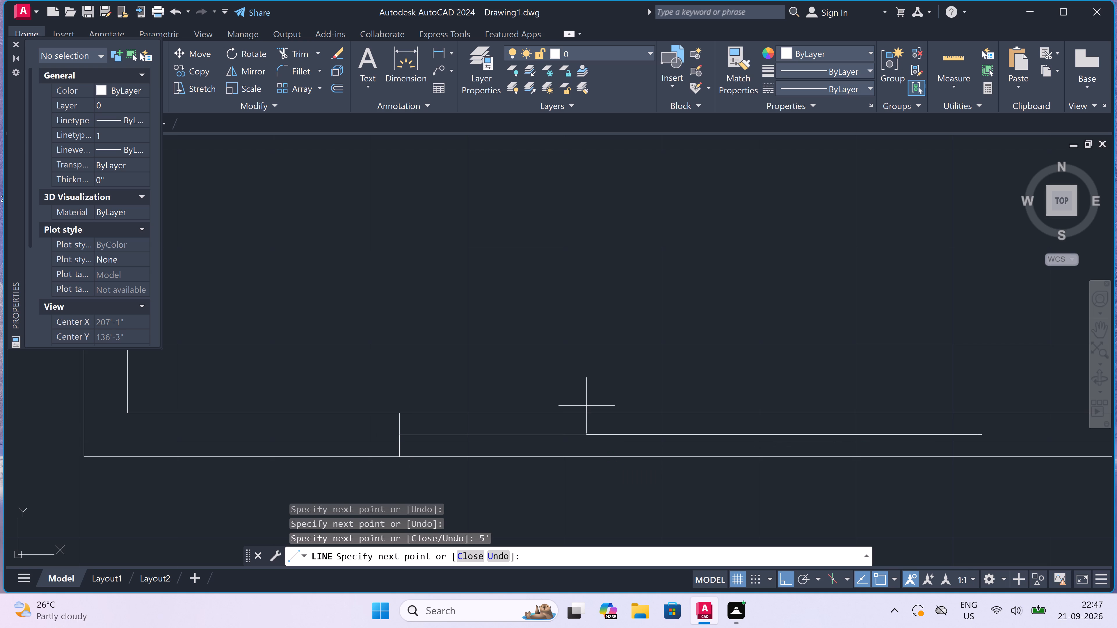
scroll(586, 406, "down", 2)
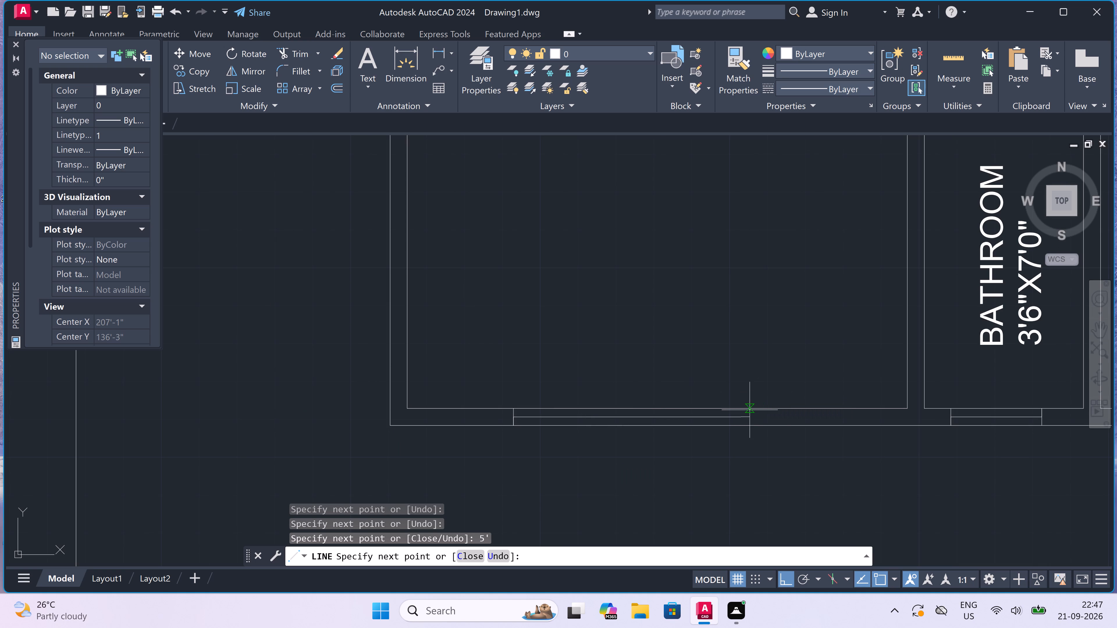
scroll(735, 412, "up", 2)
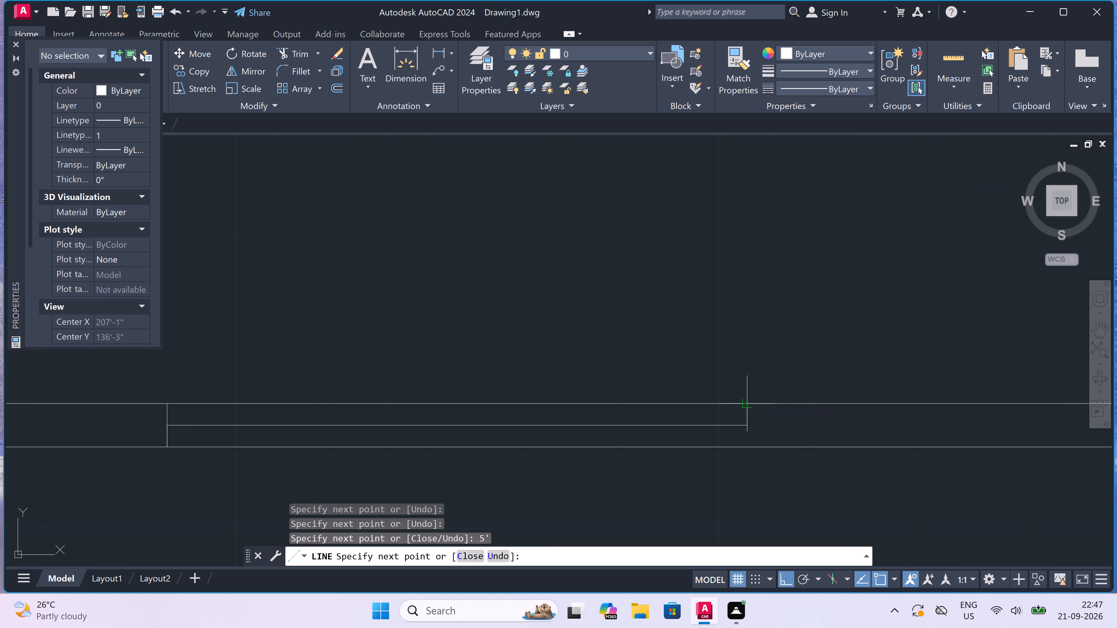
left_click_drag(746, 406, 746, 419)
left_click(748, 449)
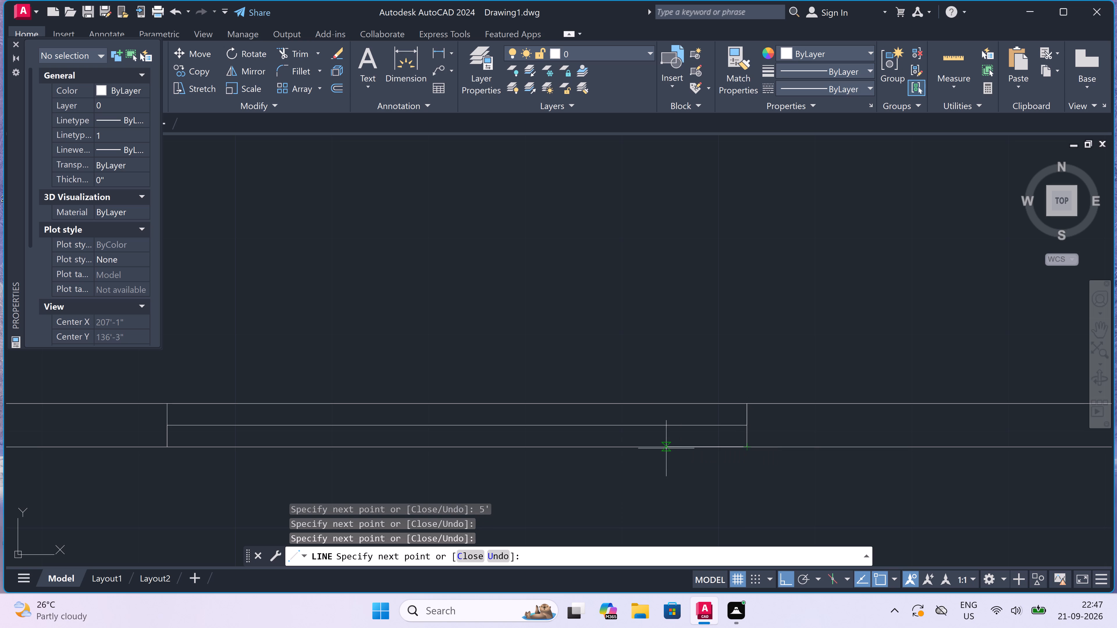
key("Escape")
Draw a window in the west outer wall of the 7'0"X3'6" bathroom above that bedroom, with a 2' centre line and full-thickness end lines.
scroll(606, 416, "down", 2)
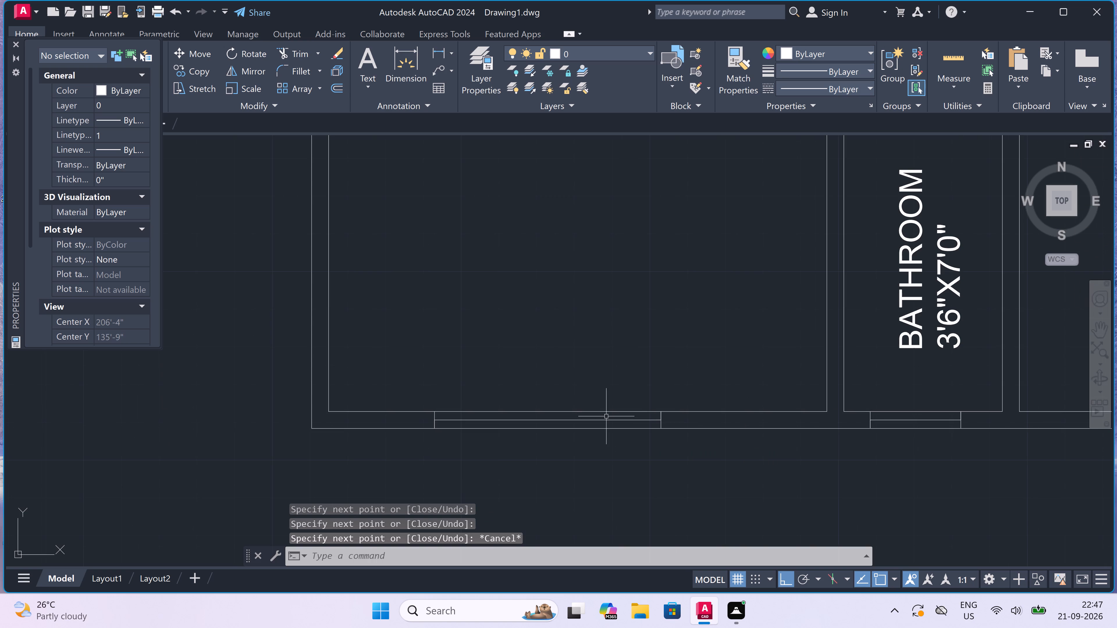
scroll(601, 402, "down", 2)
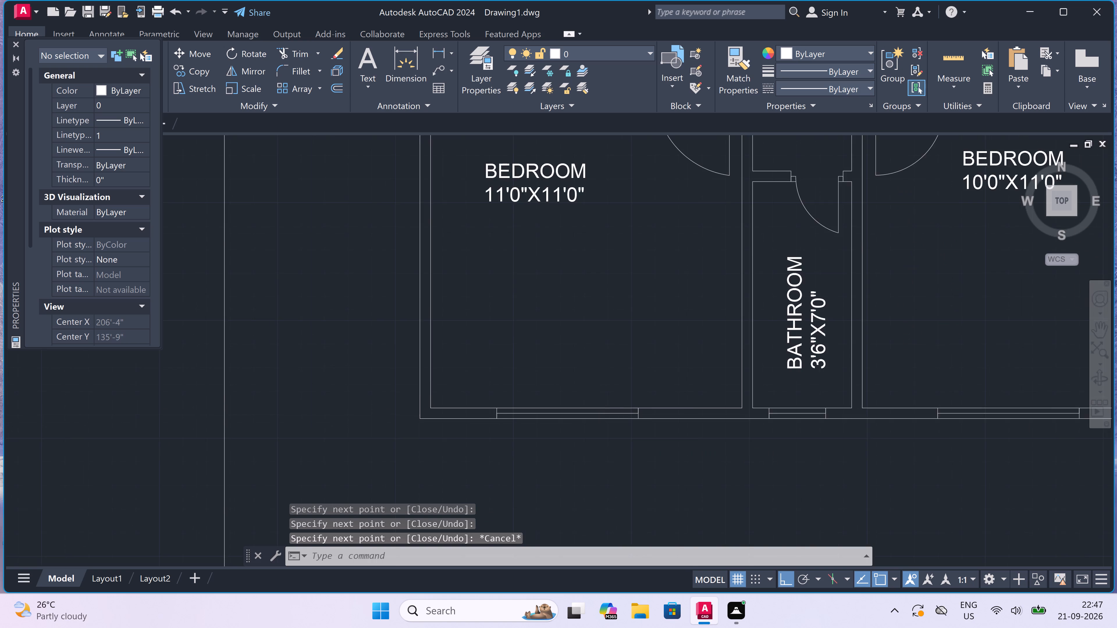
scroll(597, 402, "down", 2)
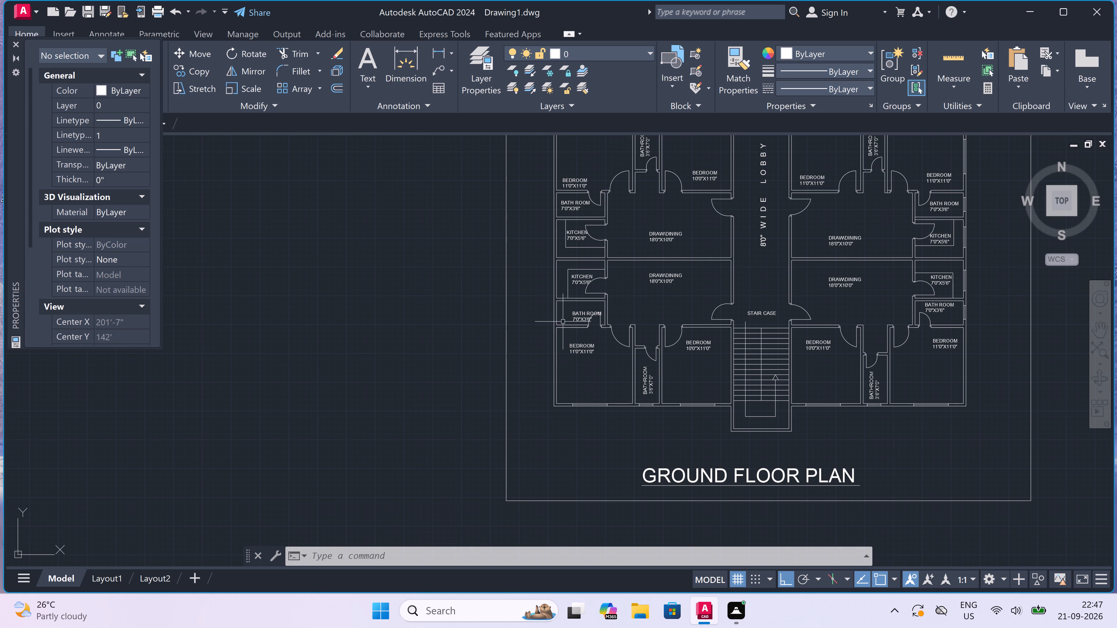
scroll(563, 322, "up", 4)
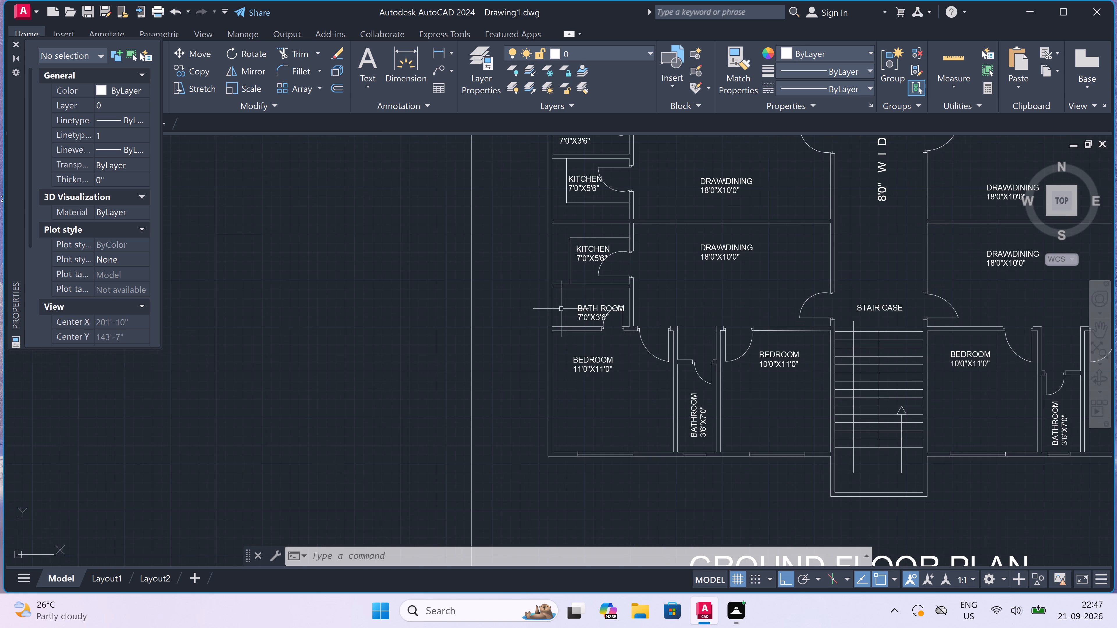
scroll(524, 294, "up", 1)
key("space")
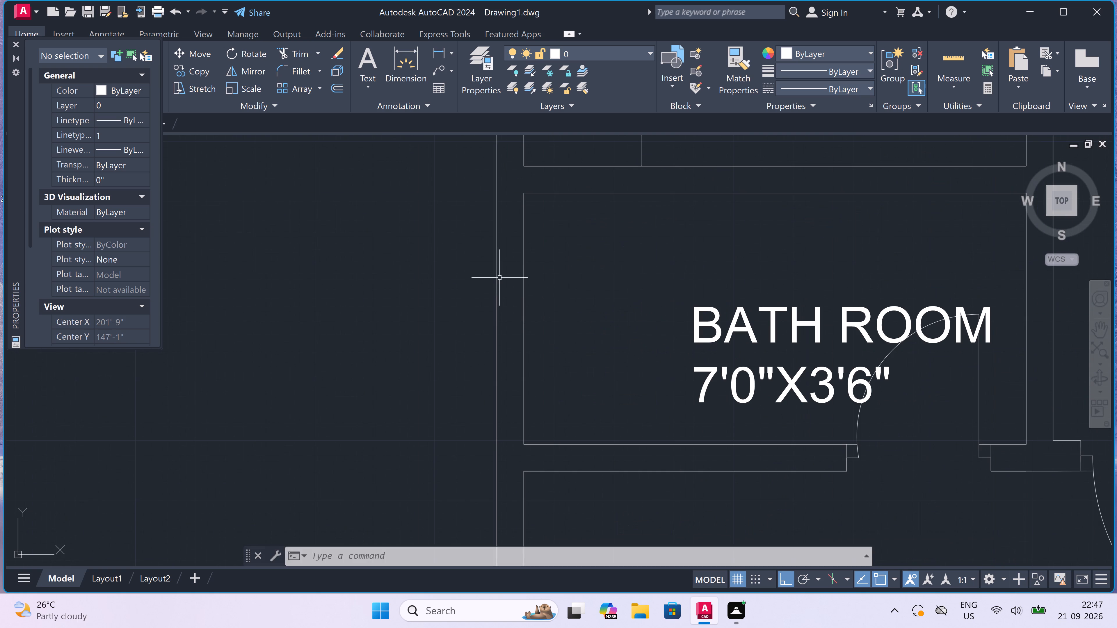
left_click(497, 251)
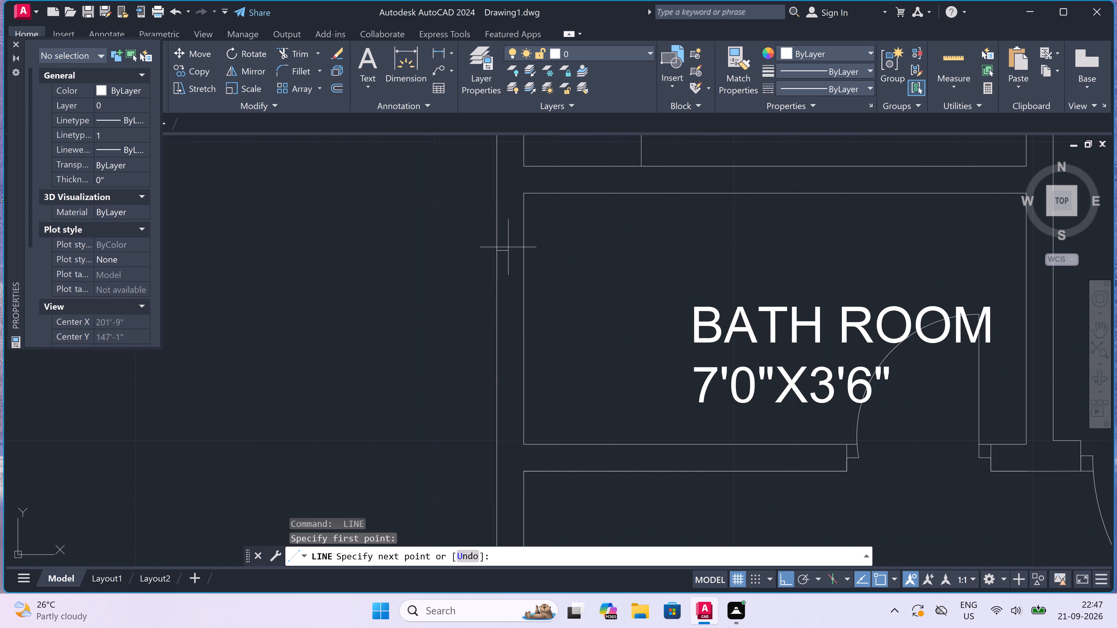
left_click(523, 247)
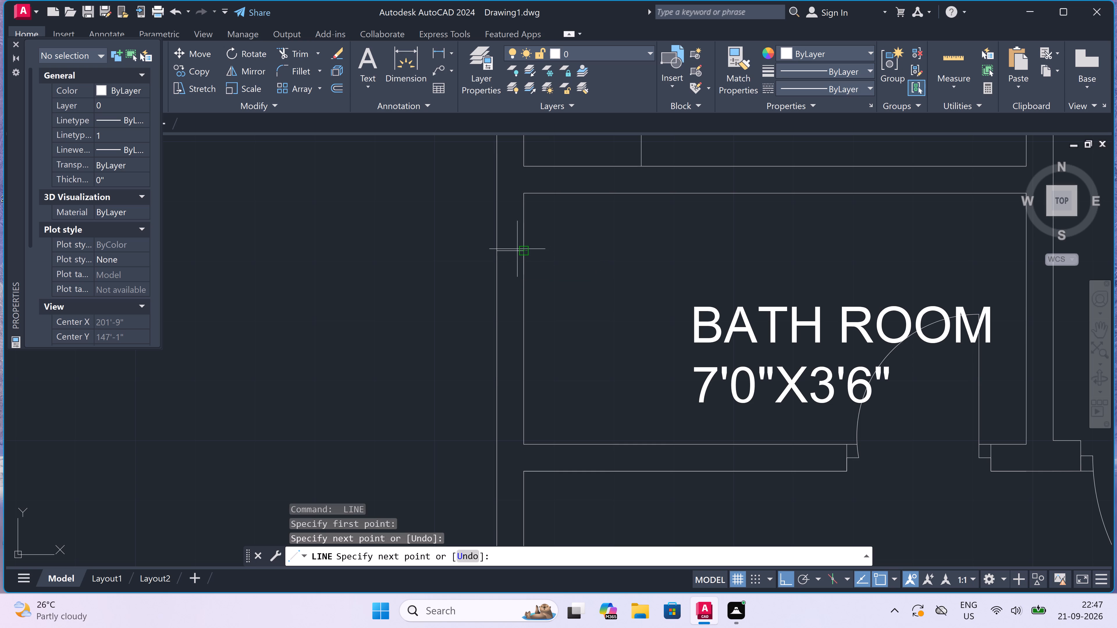
left_click(511, 248)
left_click_drag(511, 248, 510, 258)
type("2'")
key("space")
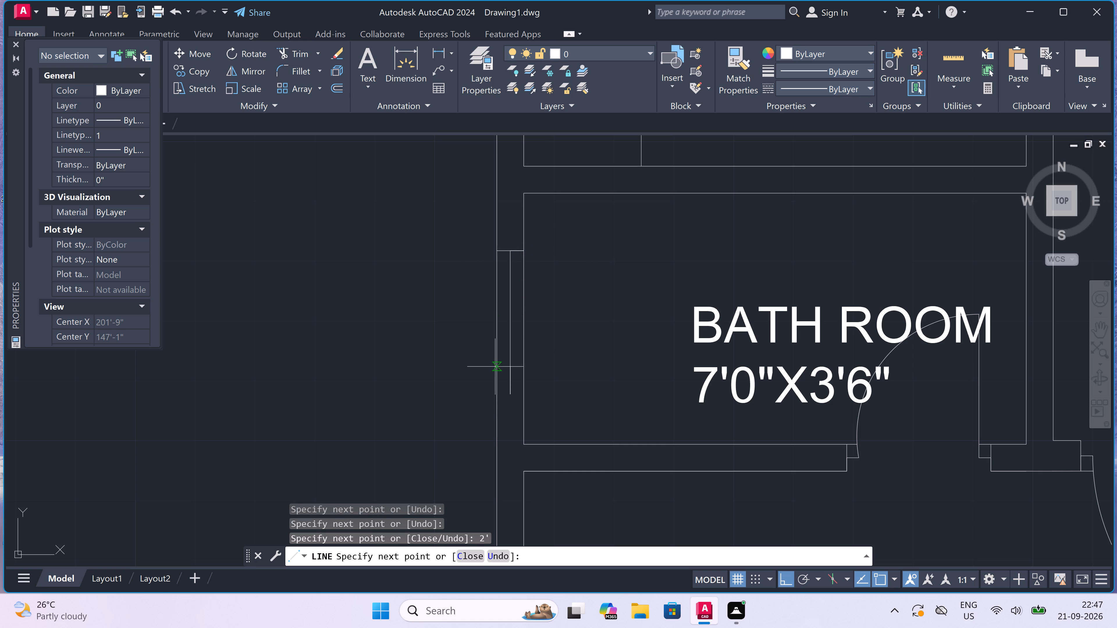
left_click(497, 393)
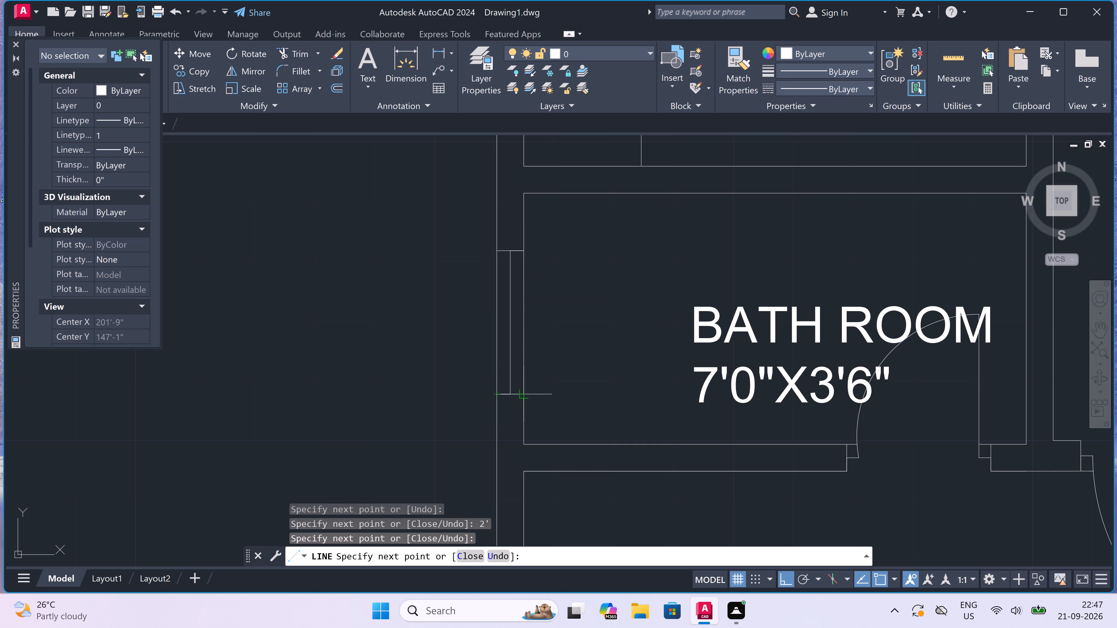
left_click(520, 392)
key("Escape")
Draw a window in the west outer wall of the 7'0"X5'6" kitchen above that bathroom, with a 3' centre line and full-thickness end lines.
scroll(486, 393, "down", 4)
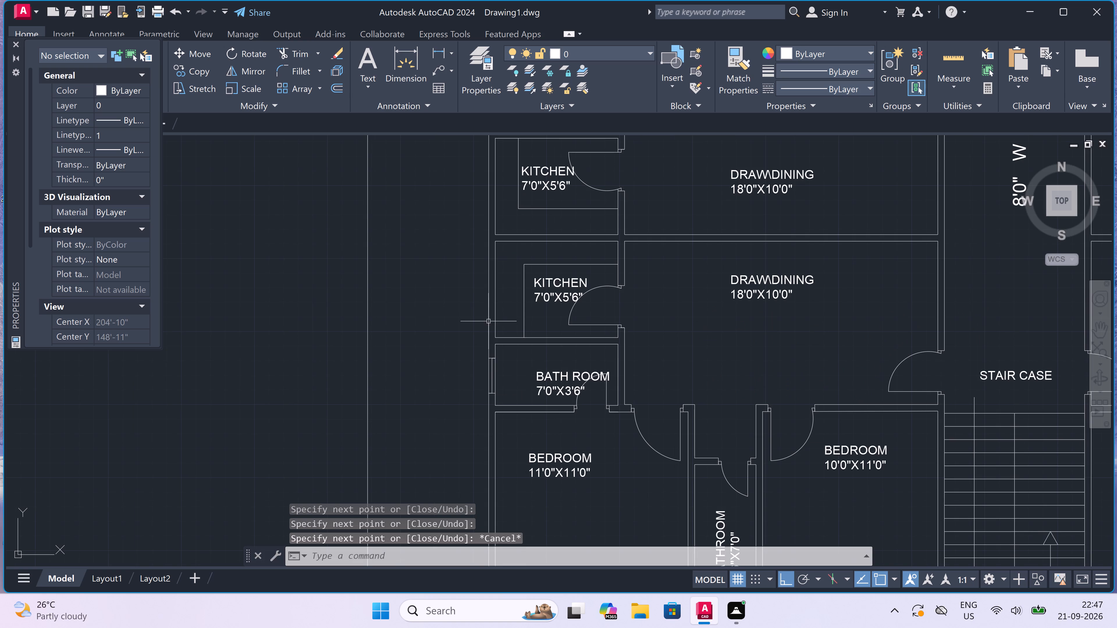
scroll(486, 281, "up", 2)
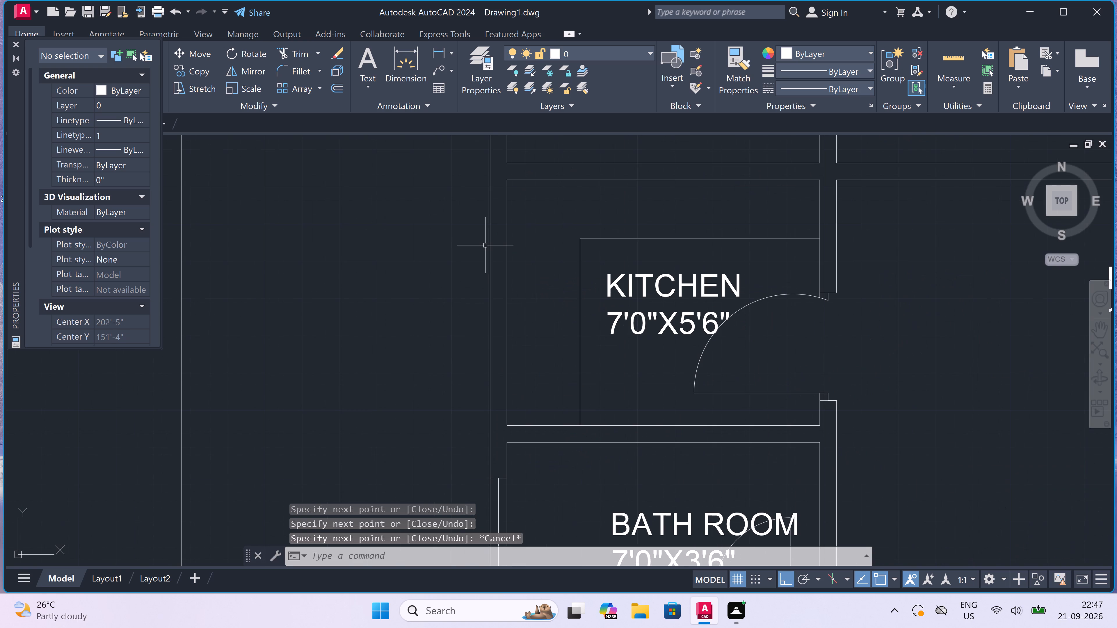
key("space")
left_click(488, 246)
left_click(511, 244)
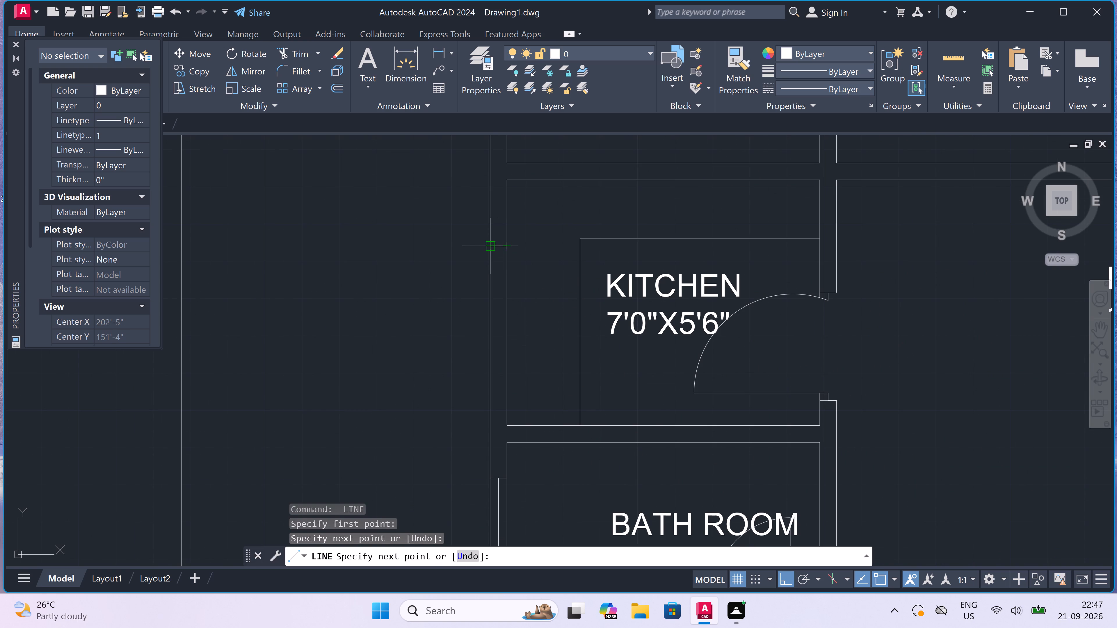
left_click_drag(495, 251, 495, 258)
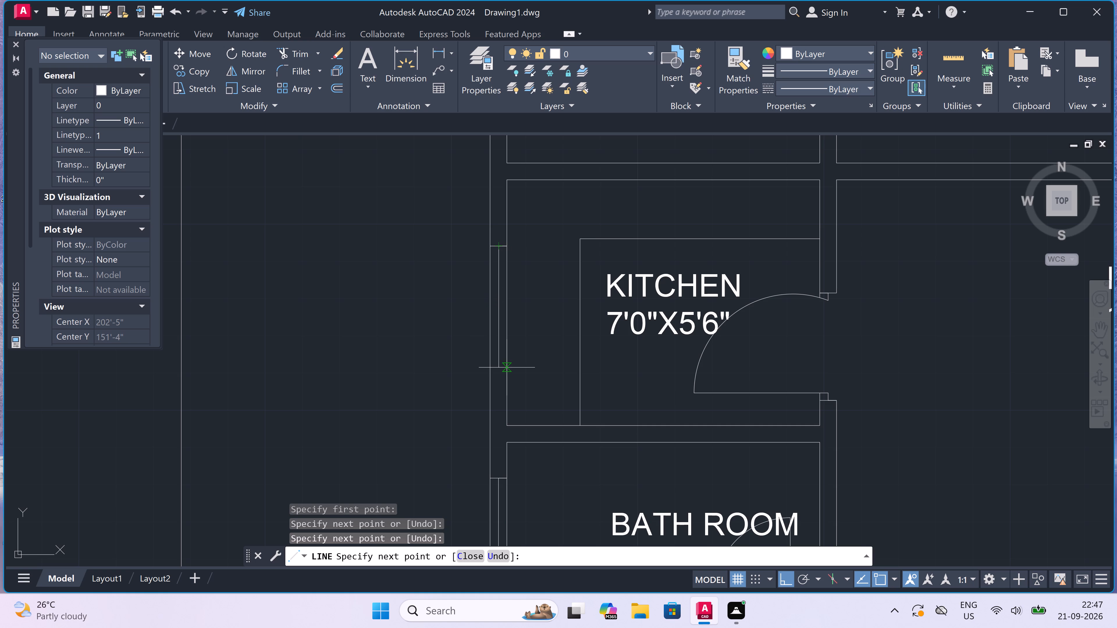
key("3")
type("'")
key("space")
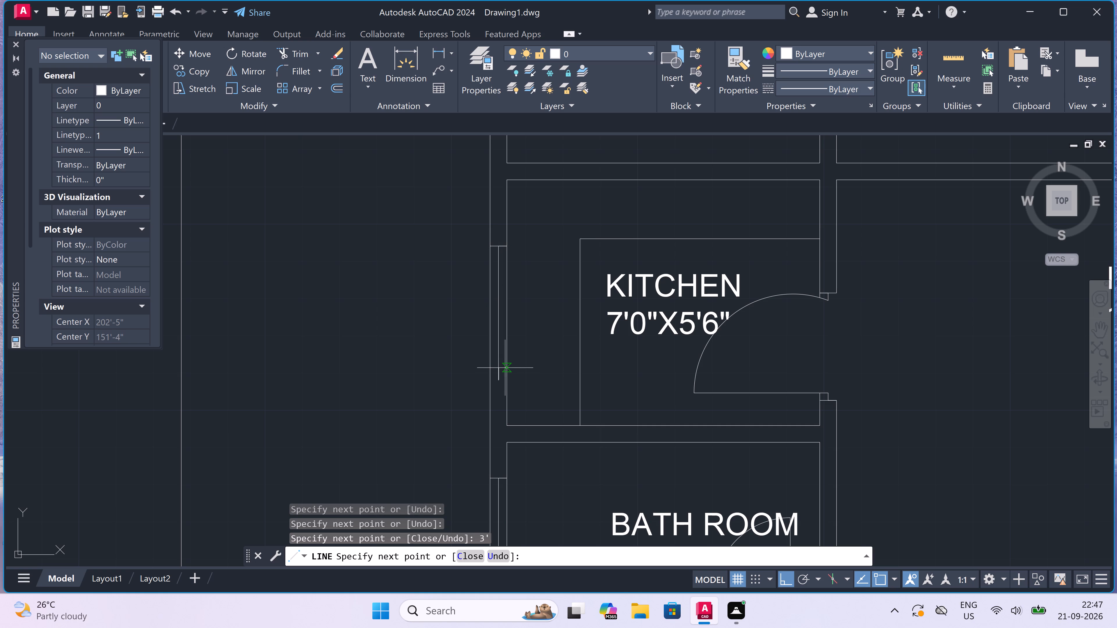
left_click(504, 379)
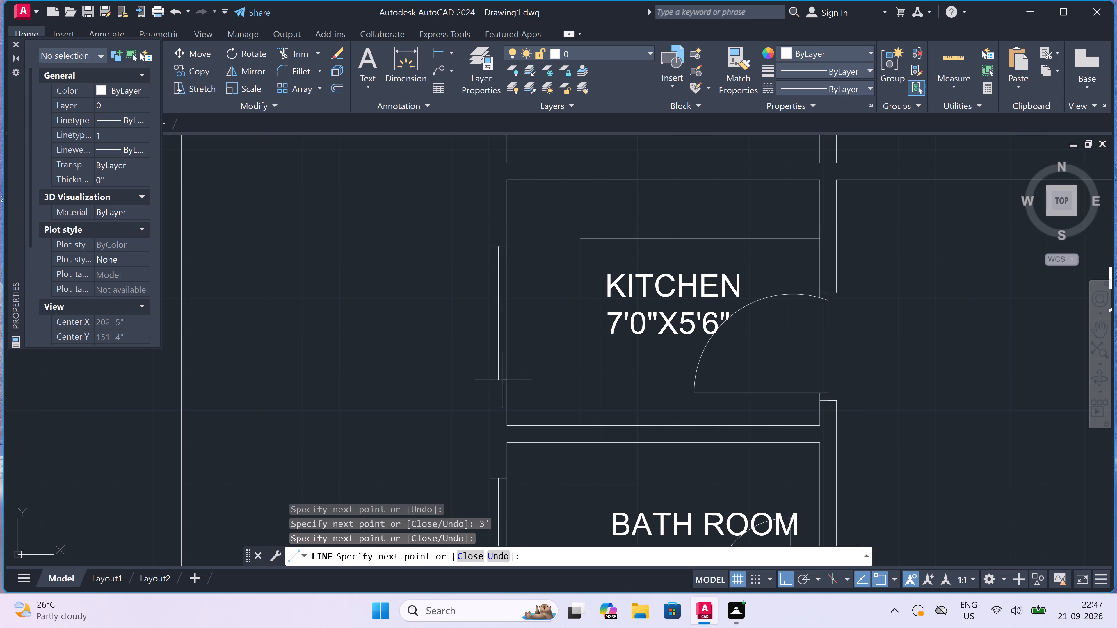
left_click(486, 381)
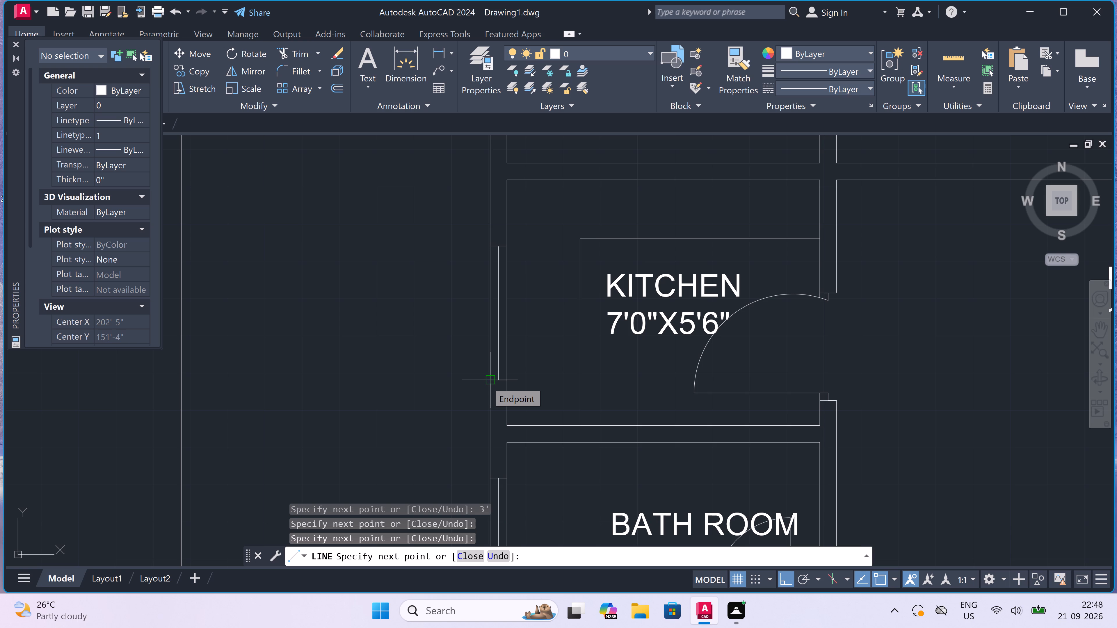
key("Escape")
Draw a window in the west outer wall of the next 7'0"X5'6" kitchen to the north, with a 3' centre line and full-thickness end lines.
scroll(486, 382, "down", 4)
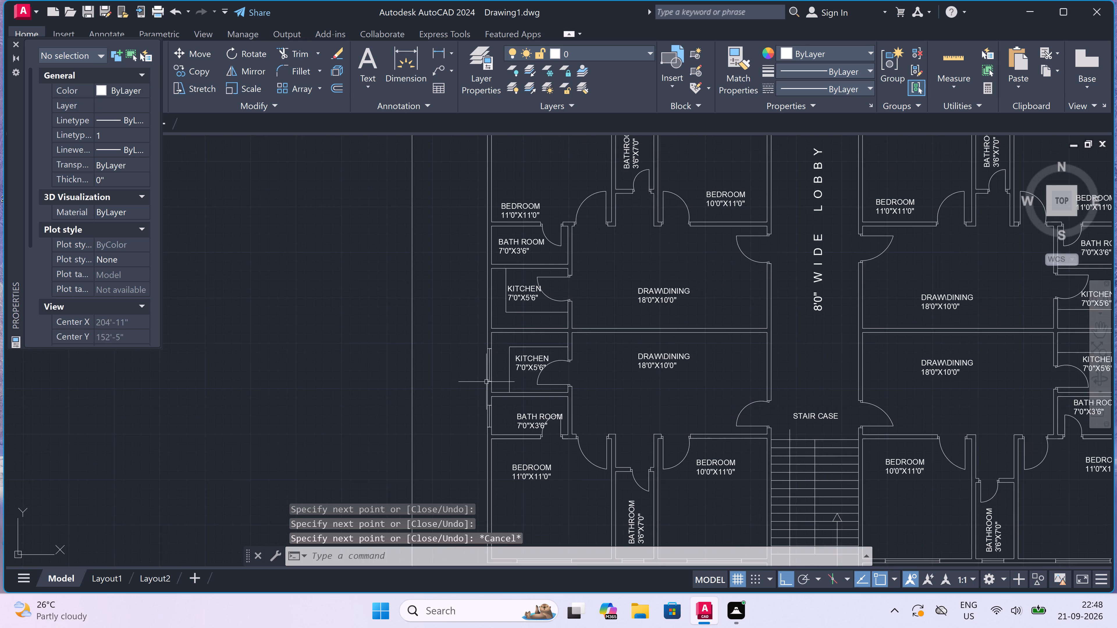
key("space")
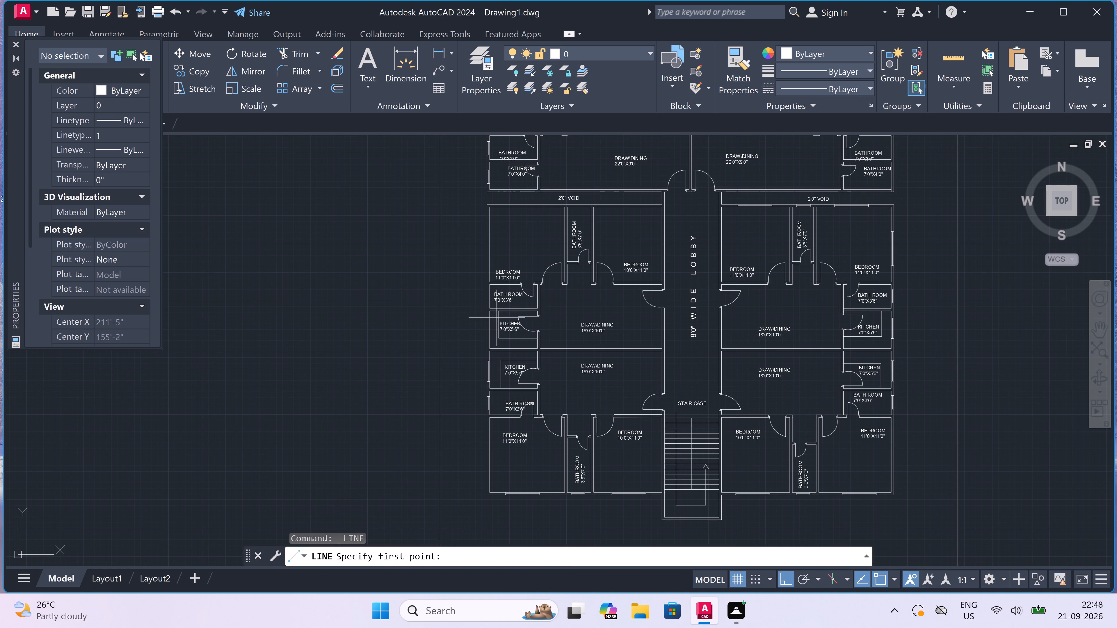
scroll(497, 326, "up", 3)
scroll(454, 322, "up", 1)
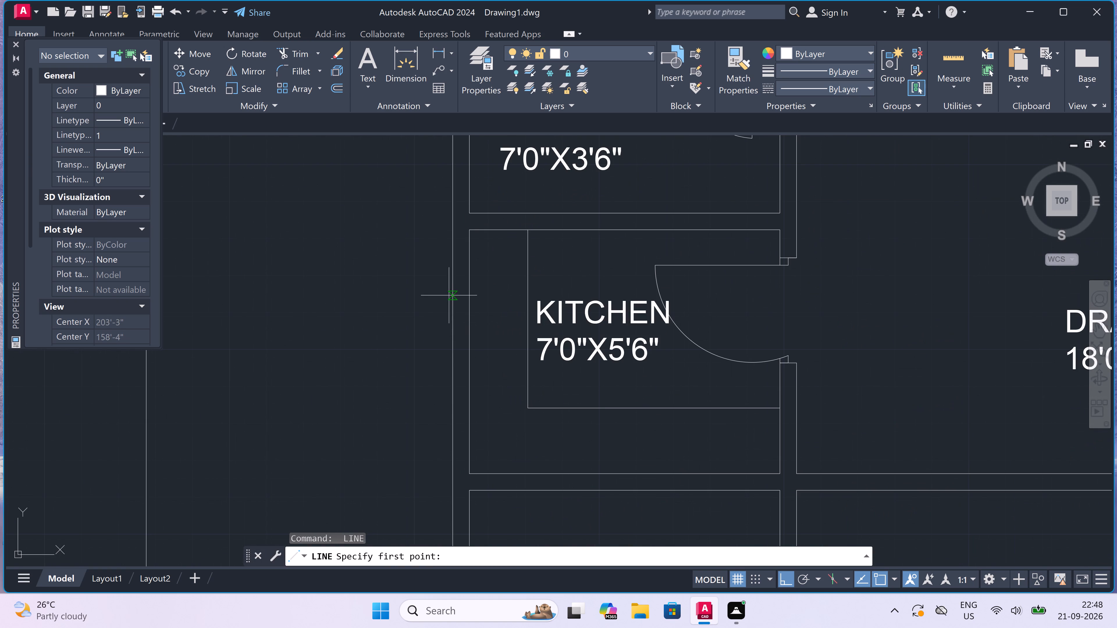
left_click(451, 282)
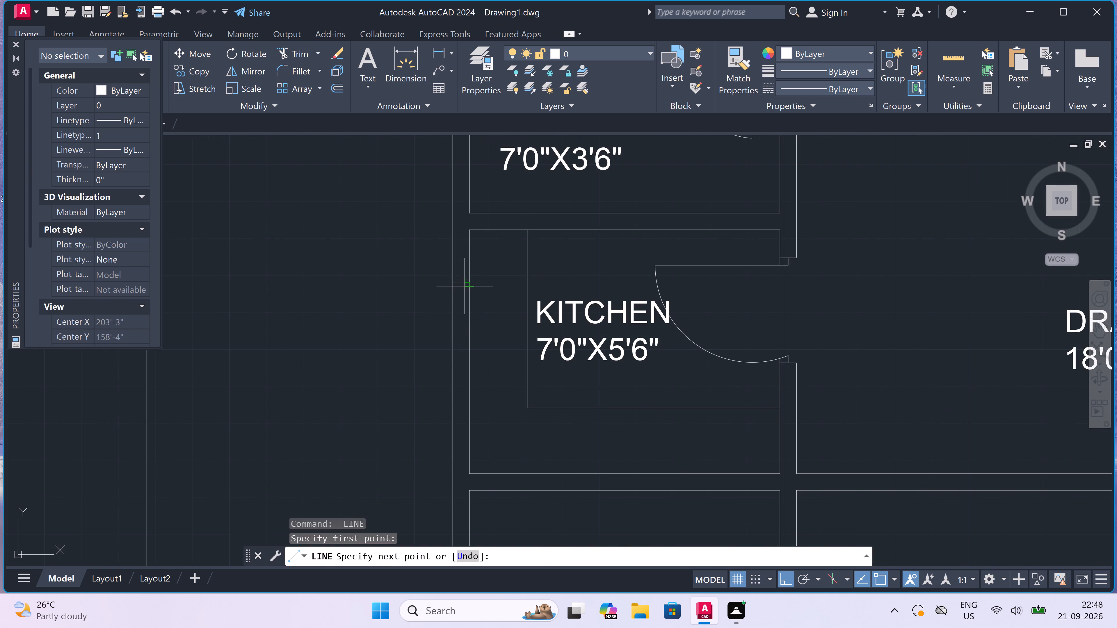
left_click(465, 285)
left_click_drag(464, 285, 463, 288)
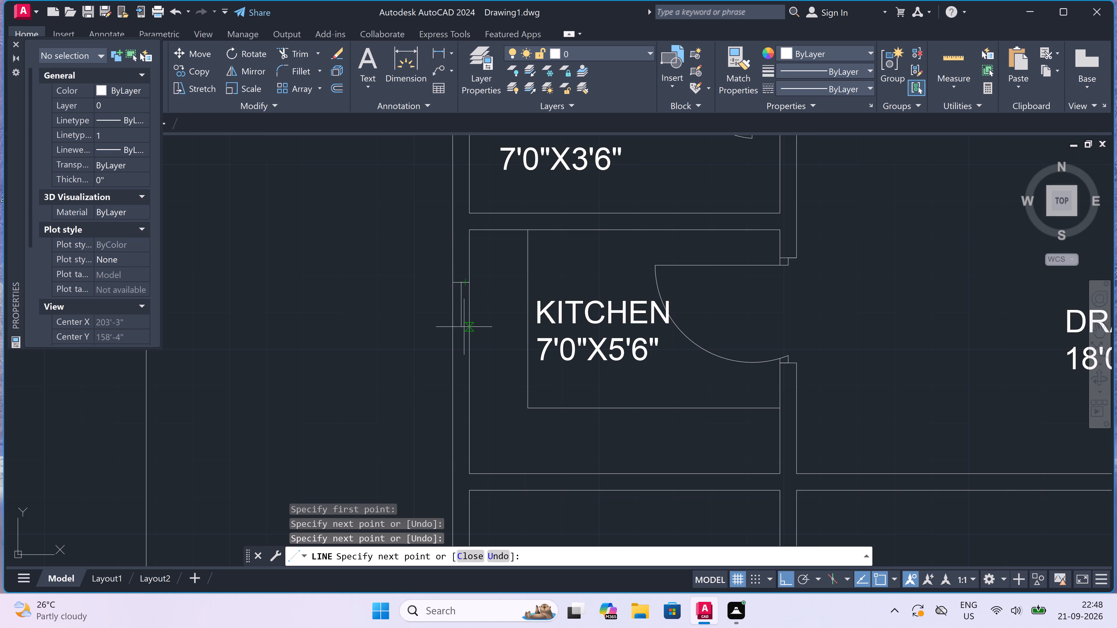
type("3'")
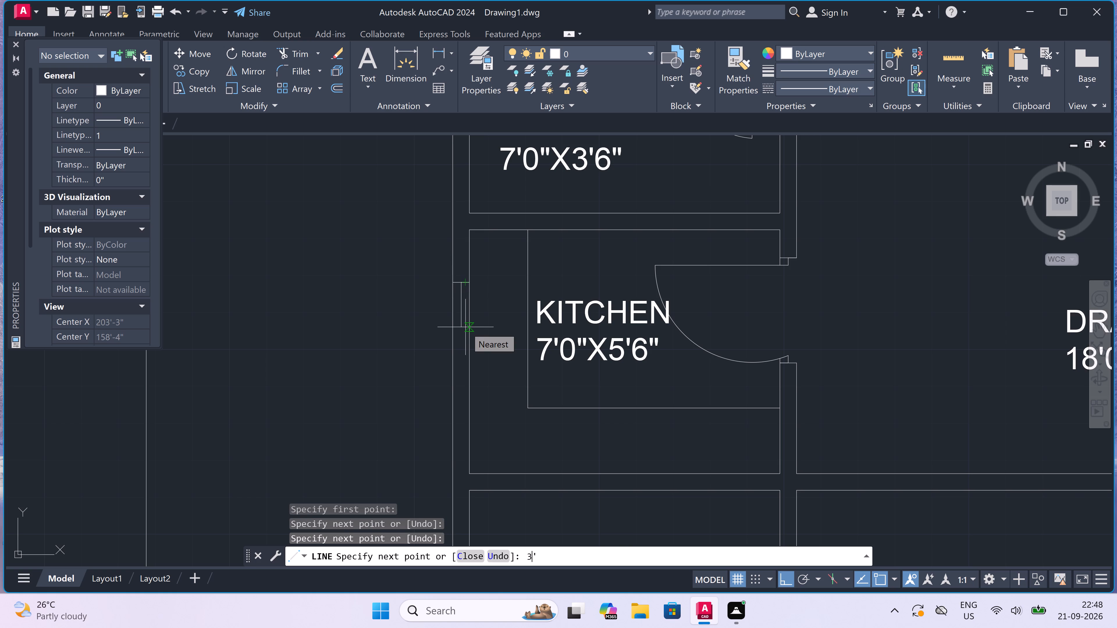
key("space")
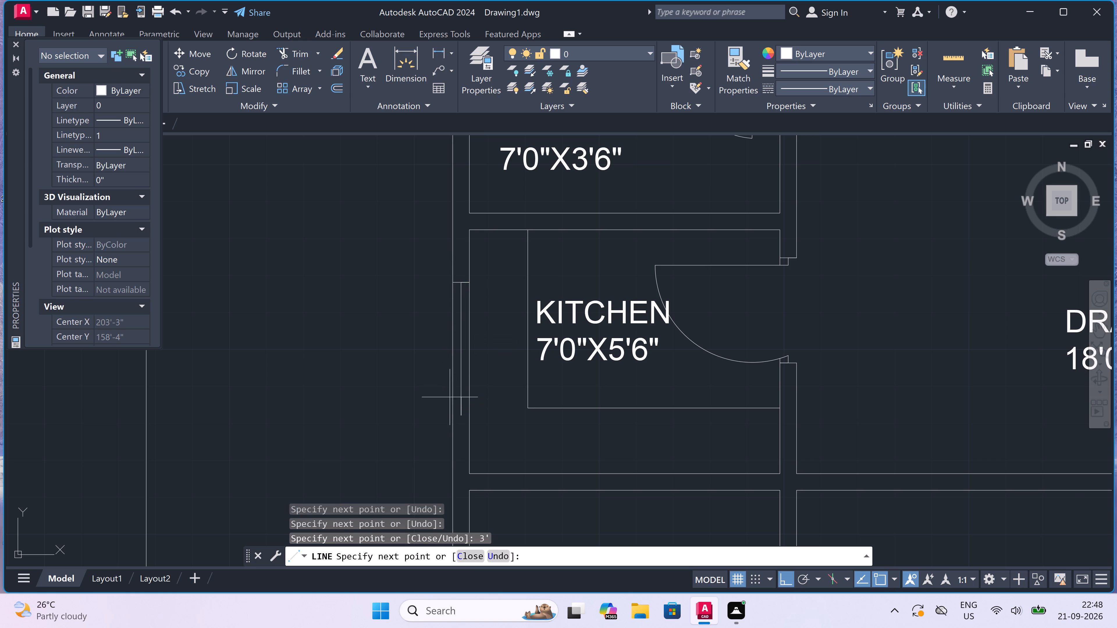
left_click(451, 415)
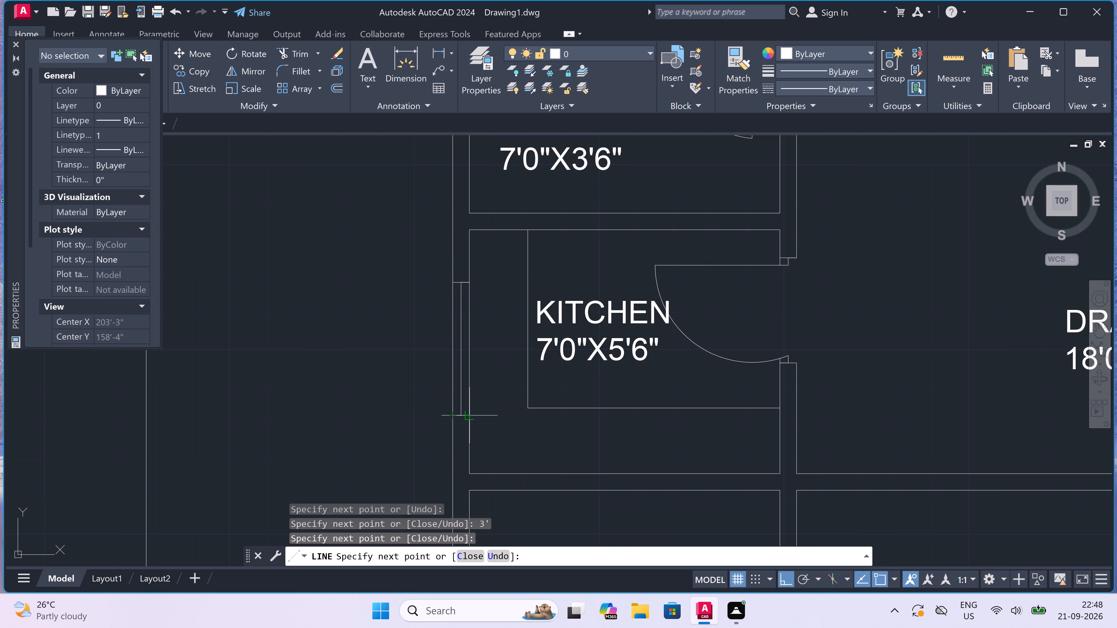
left_click(465, 414)
key("Escape")
Draw a window in the west outer wall of the 7'0"X3'6" bathroom above that kitchen, with a 2' centre line and full-thickness end lines.
scroll(465, 414, "down", 2)
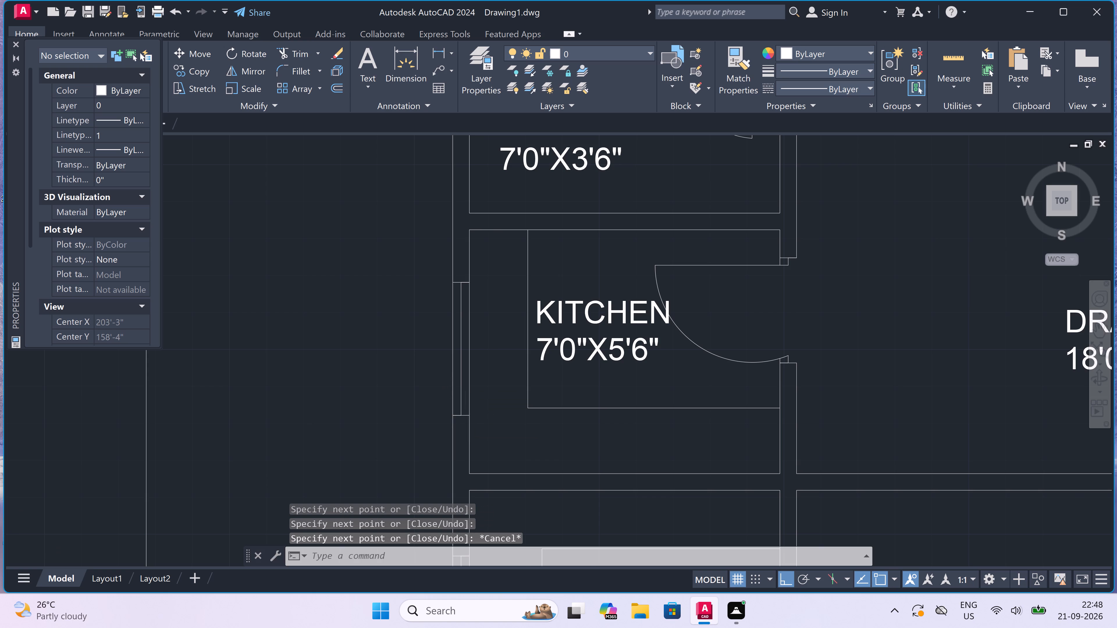
scroll(465, 414, "down", 1)
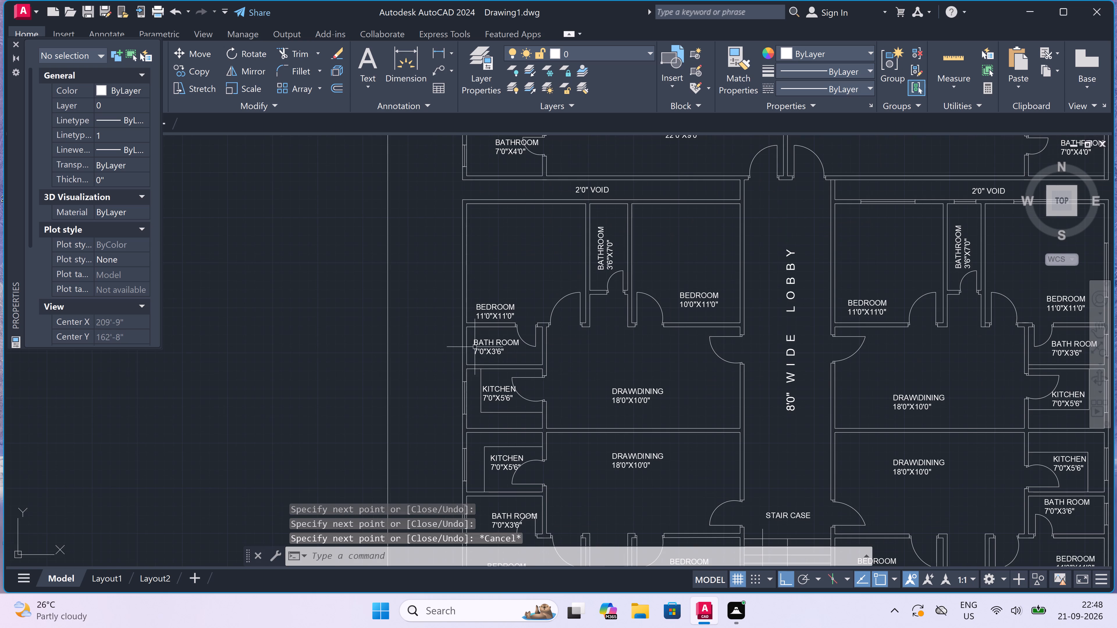
scroll(475, 347, "up", 3)
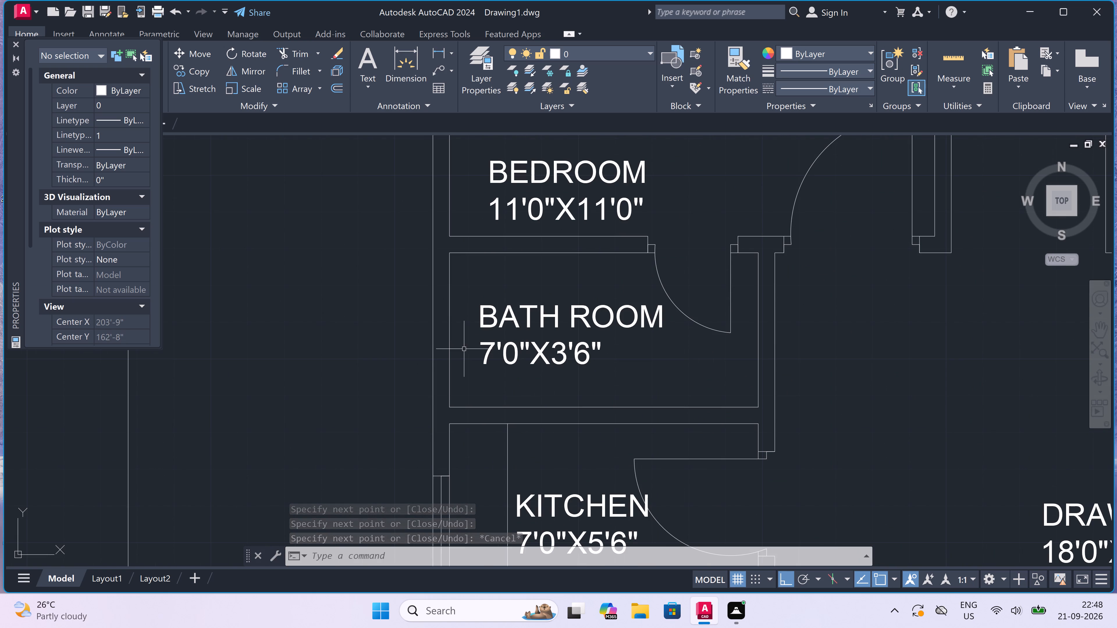
key("space")
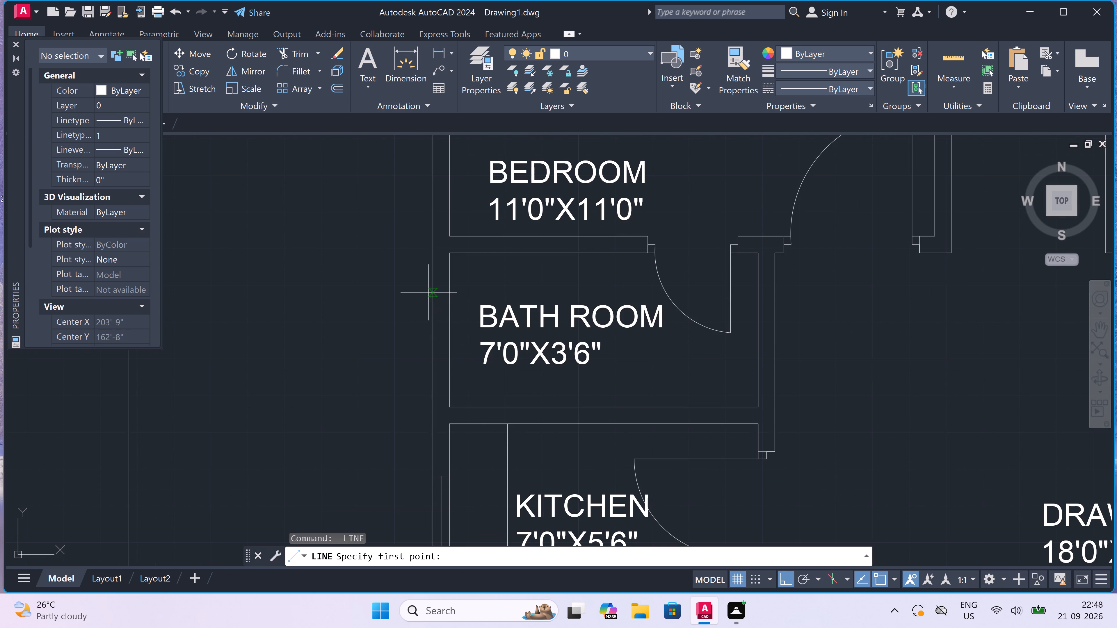
left_click(433, 295)
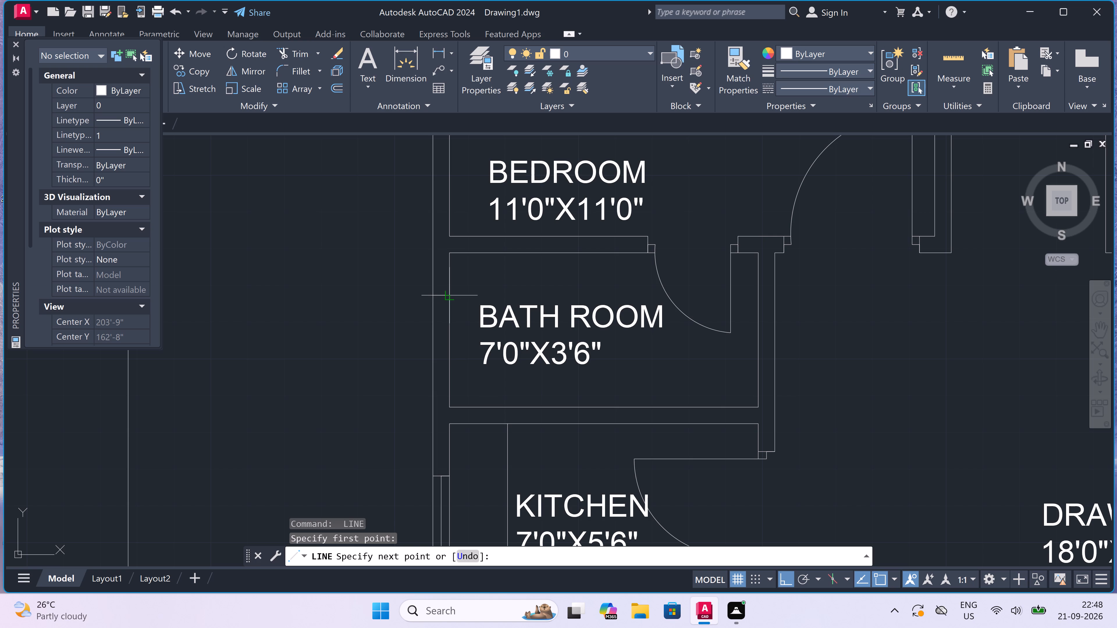
left_click(445, 297)
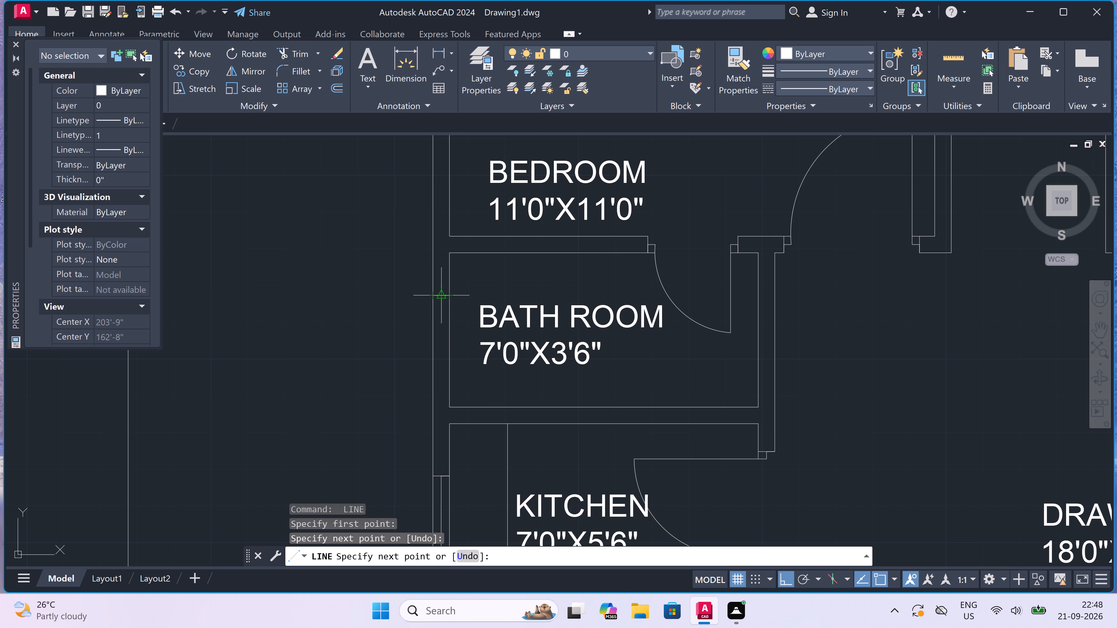
left_click(439, 297)
type("2'")
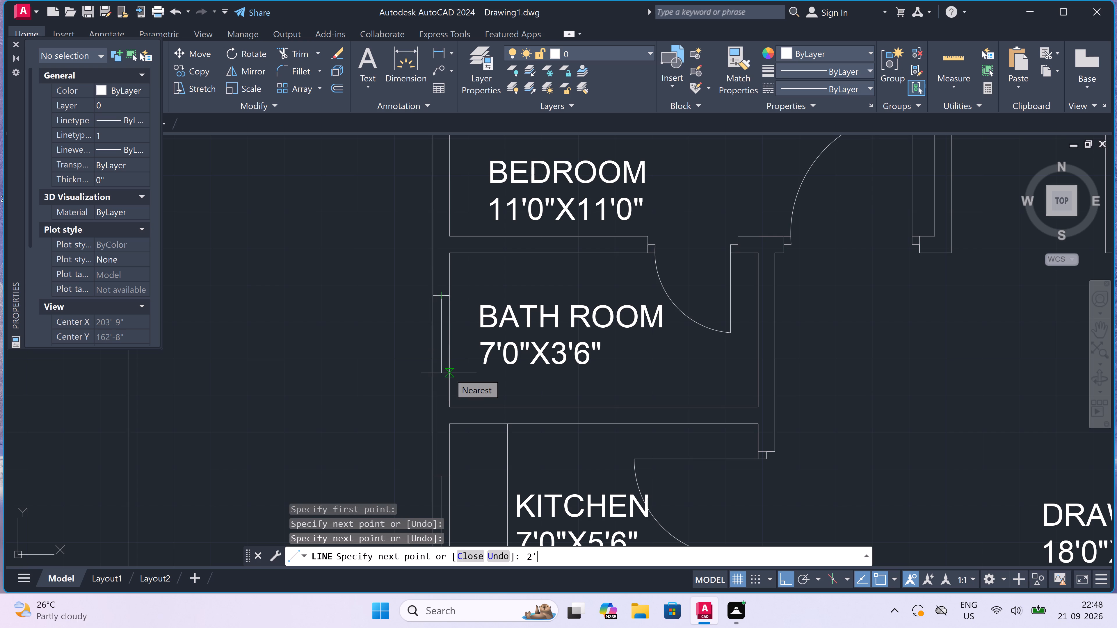
key("space")
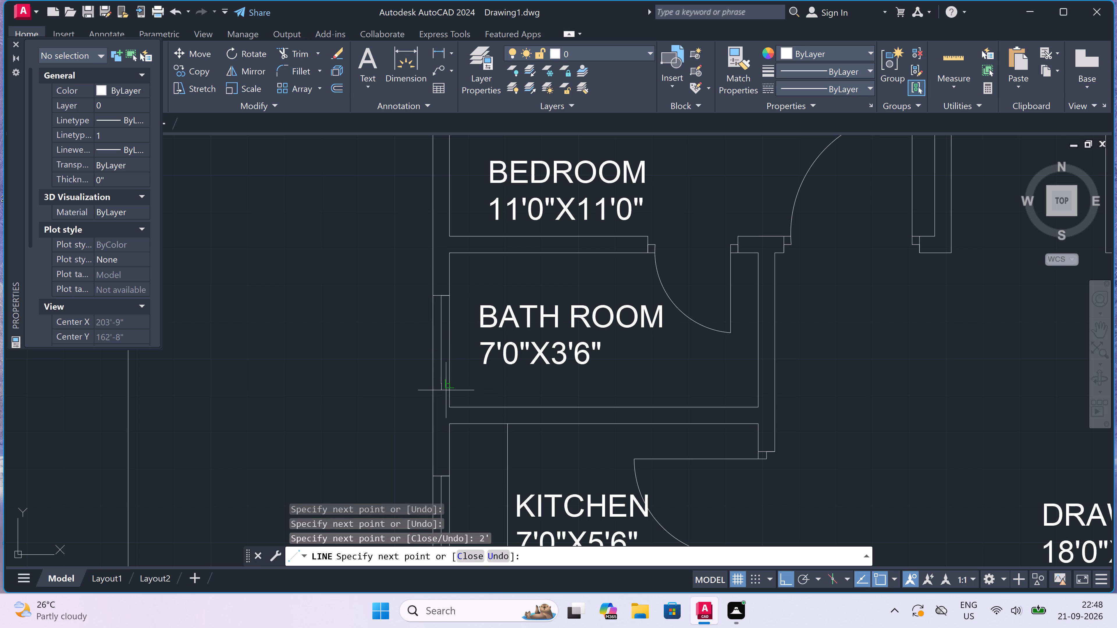
left_click(449, 384)
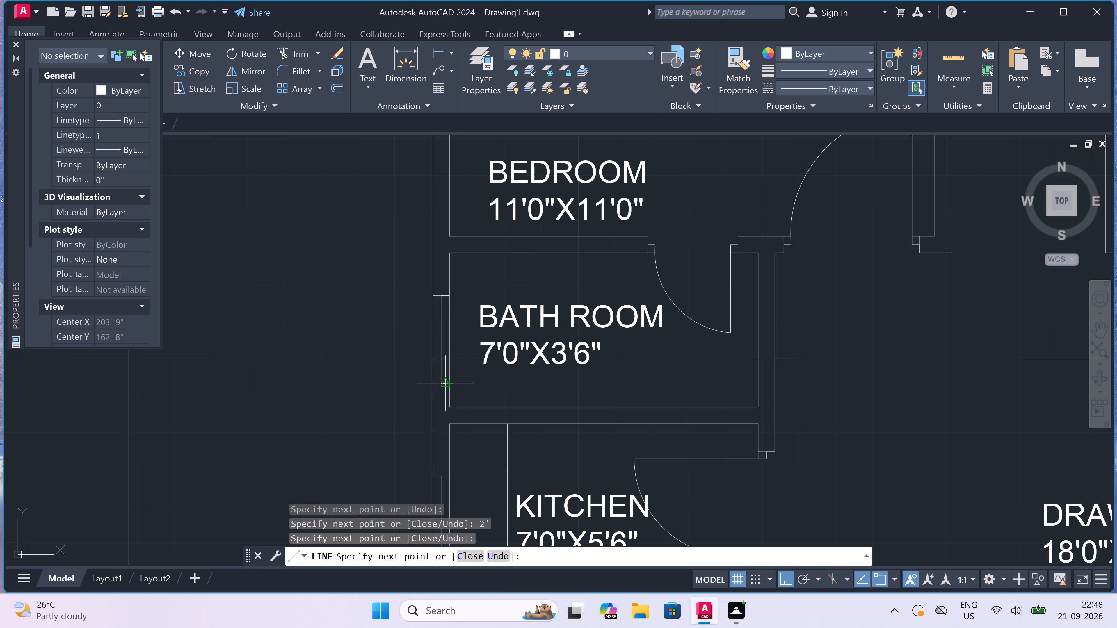
left_click(436, 385)
key("Escape")
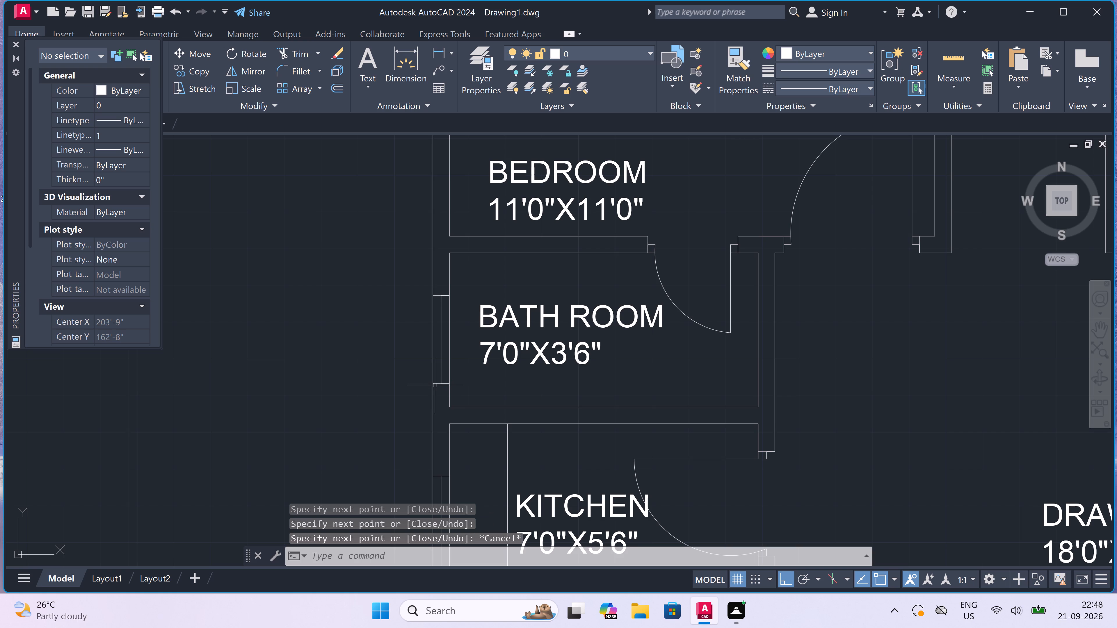
Draw a window in the west outer wall of the 11'0"X11'0" bedroom below the 2'0" void, with a 5' centre line and full-thickness end lines.
scroll(435, 385, "down", 3)
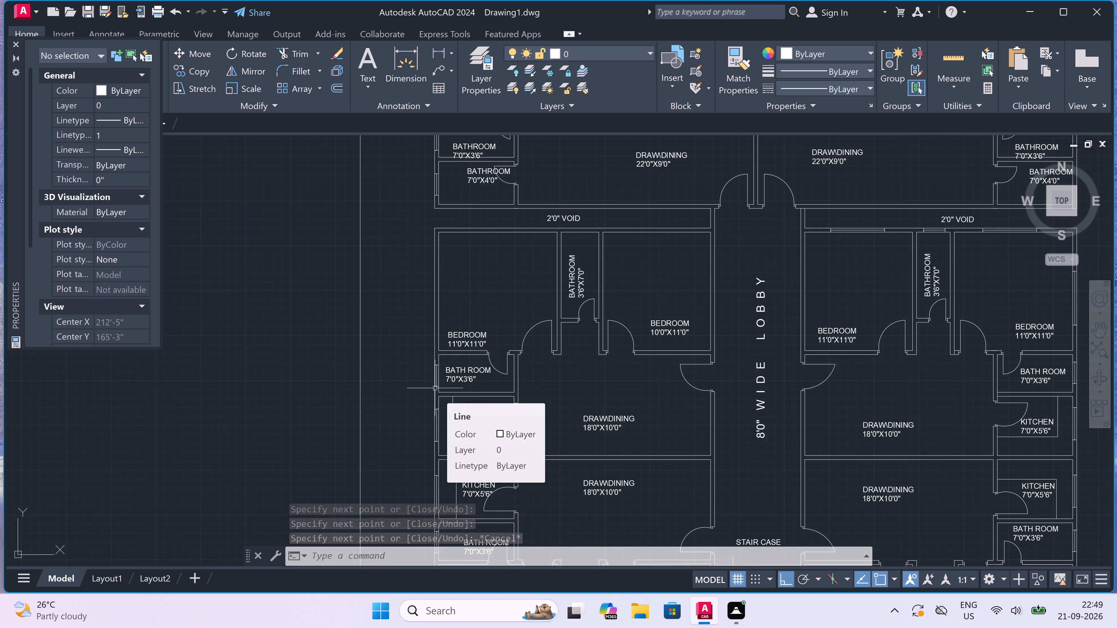
scroll(432, 398, "down", 1)
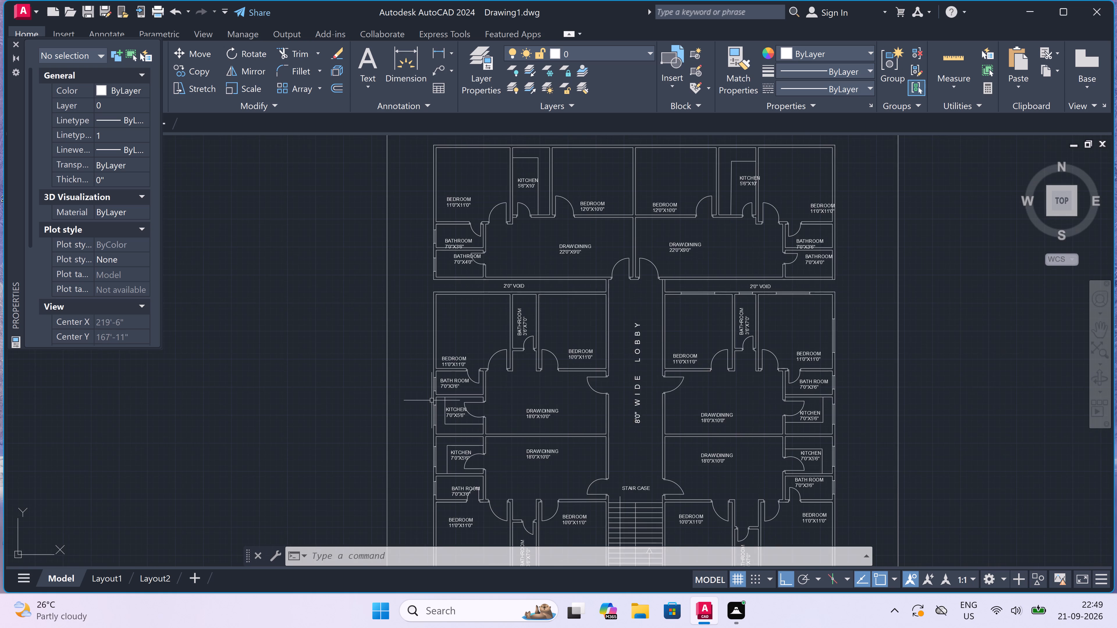
scroll(432, 400, "up", 1)
scroll(432, 401, "down", 1)
scroll(432, 401, "up", 1)
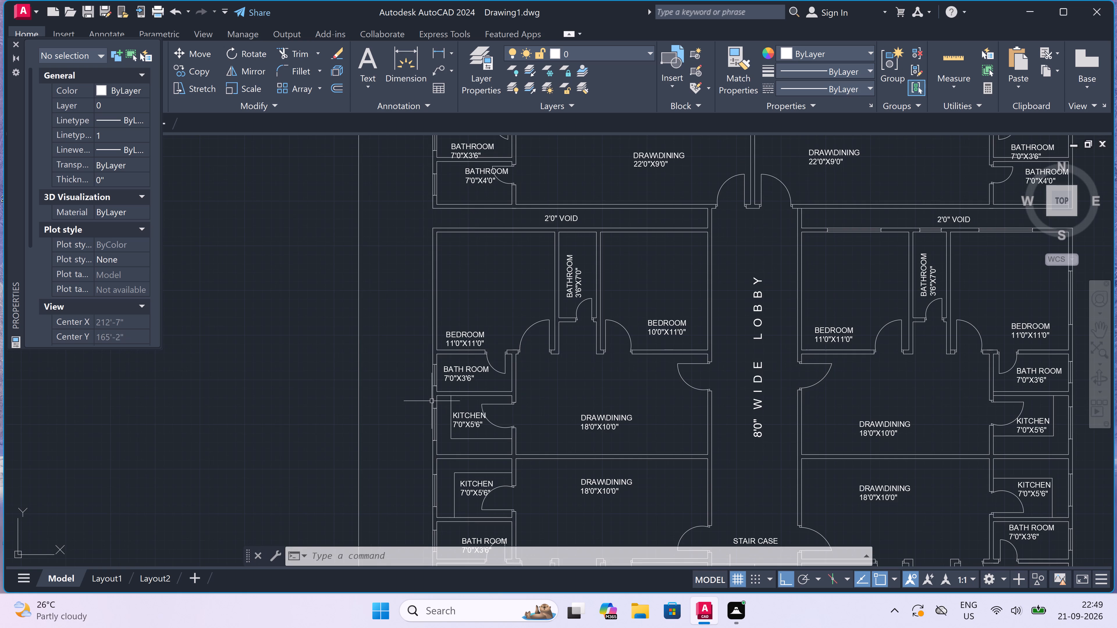
scroll(432, 403, "down", 1)
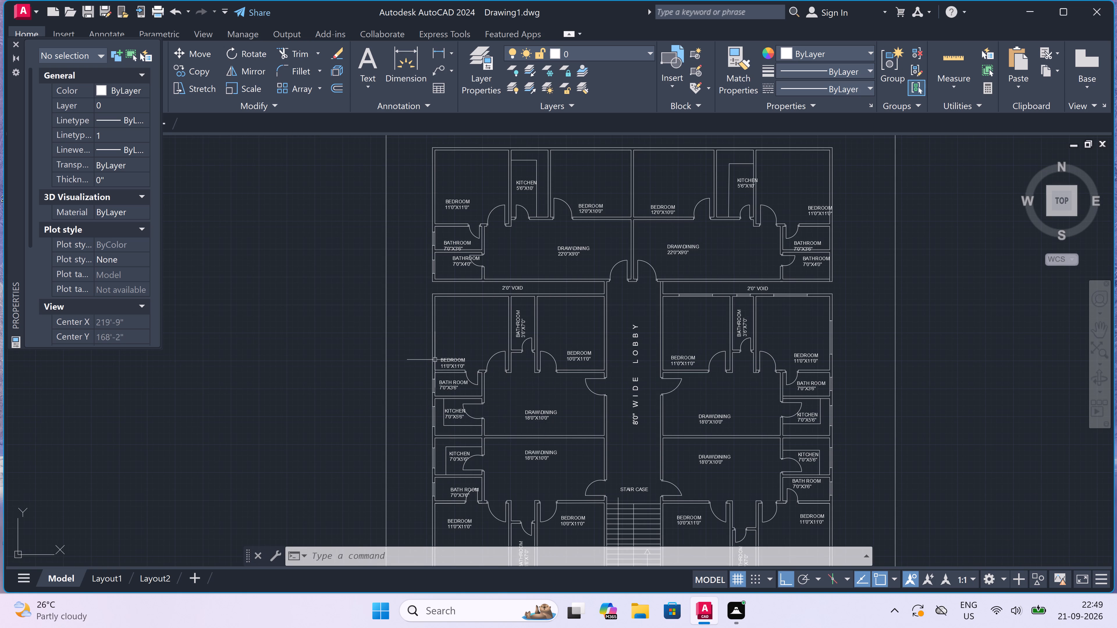
scroll(433, 334, "up", 2)
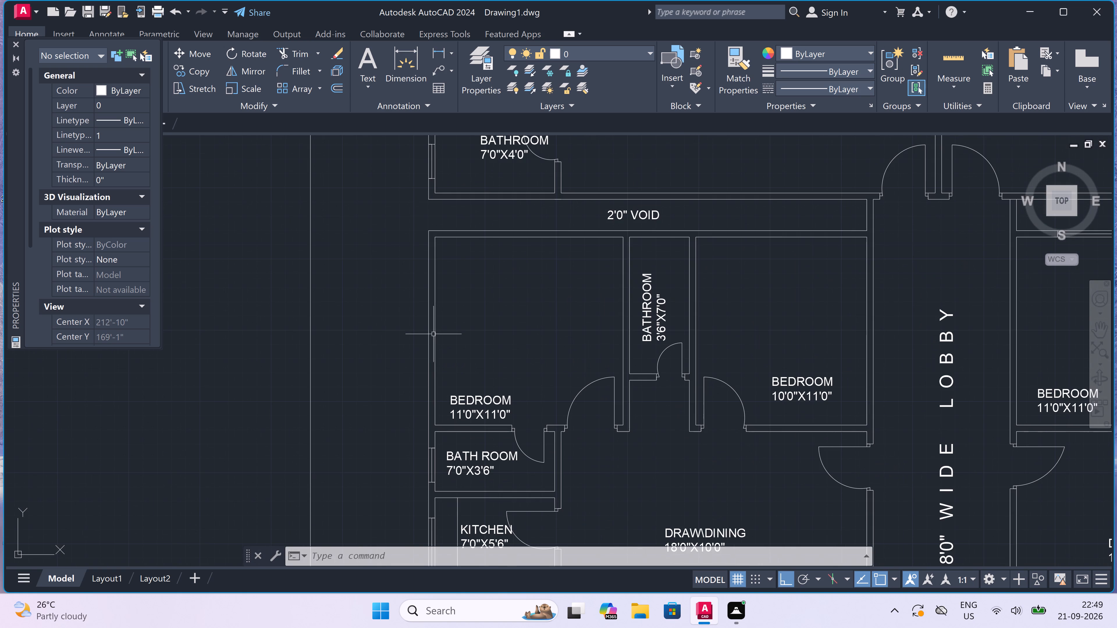
key("space")
scroll(432, 334, "up", 1)
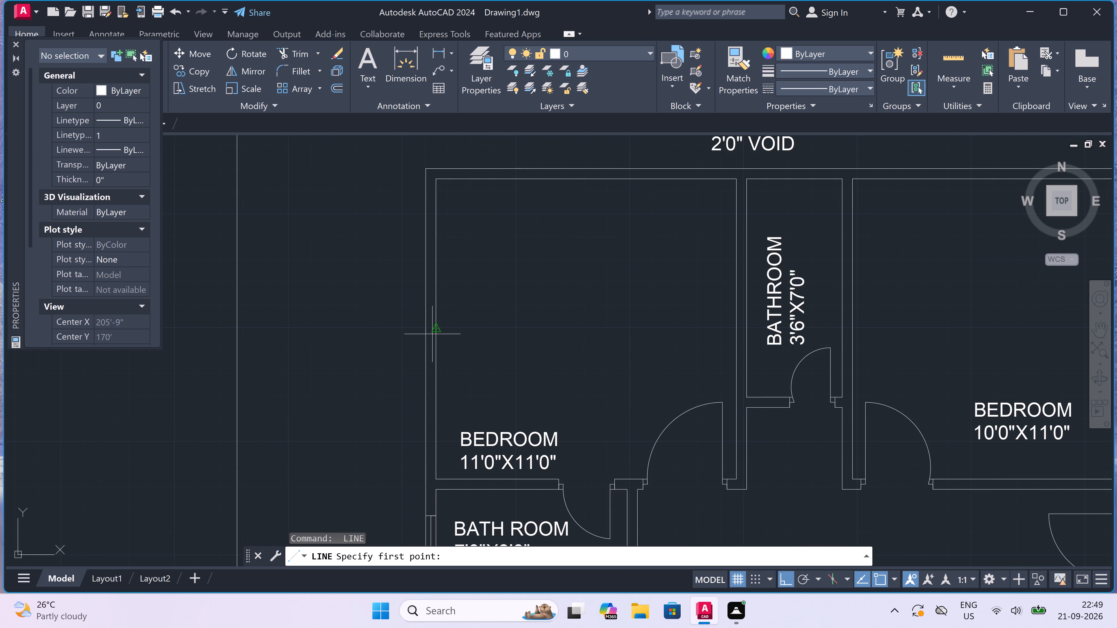
left_click(424, 395)
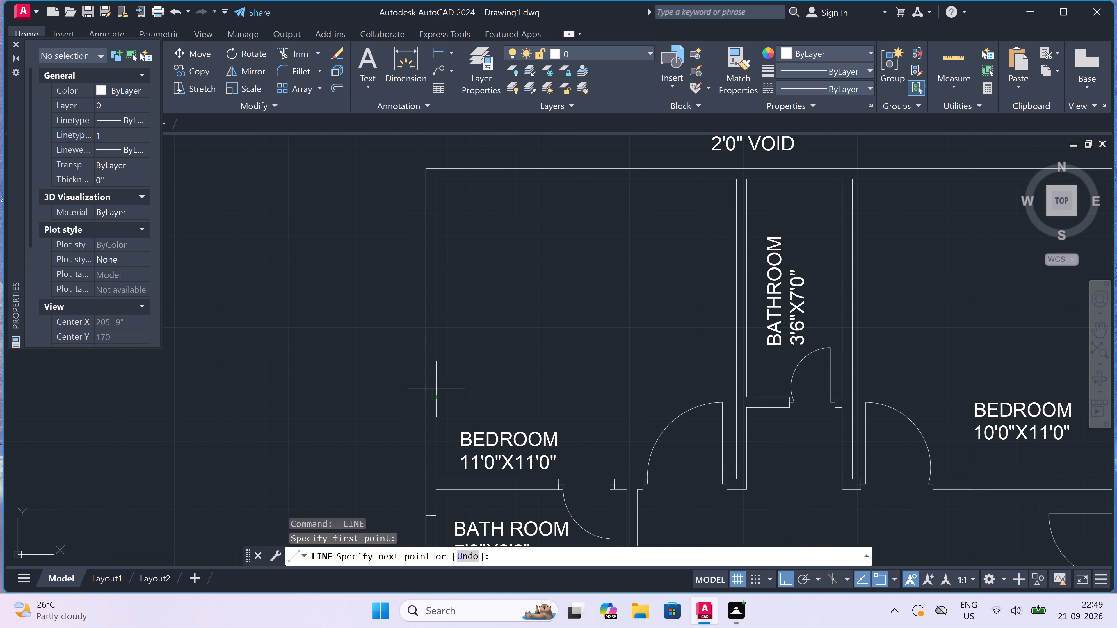
scroll(436, 390, "up", 2)
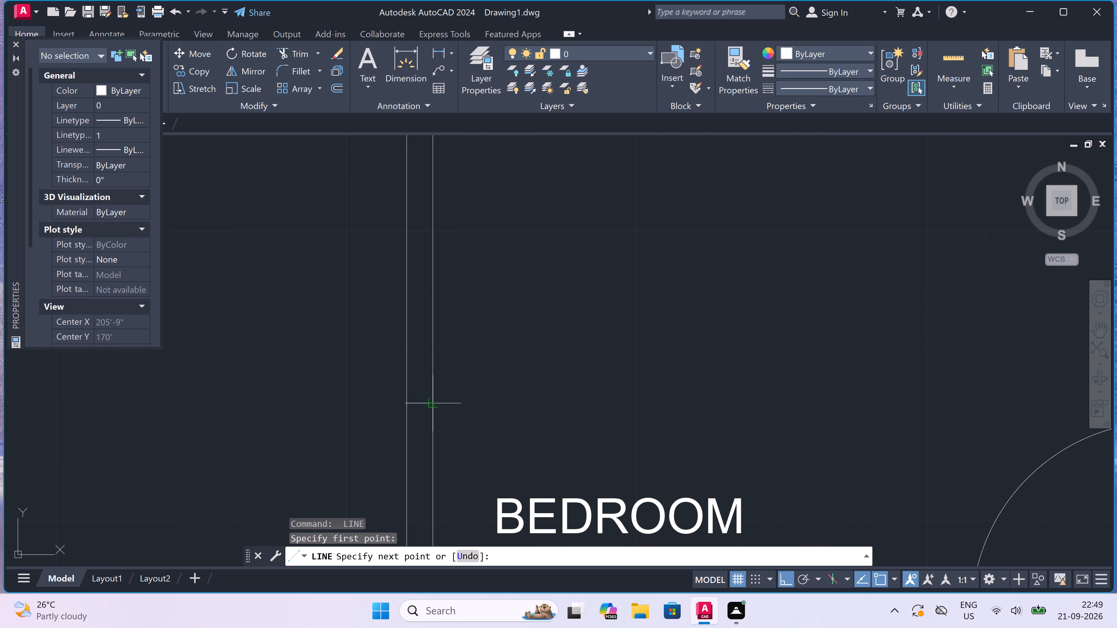
left_click(431, 404)
left_click(418, 407)
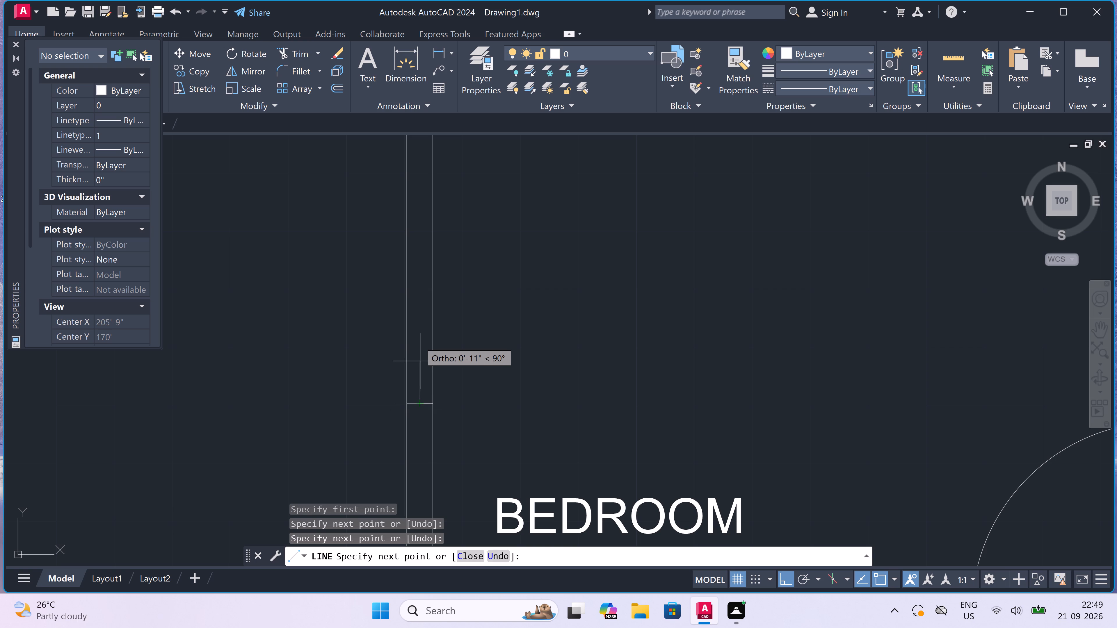
type("5'")
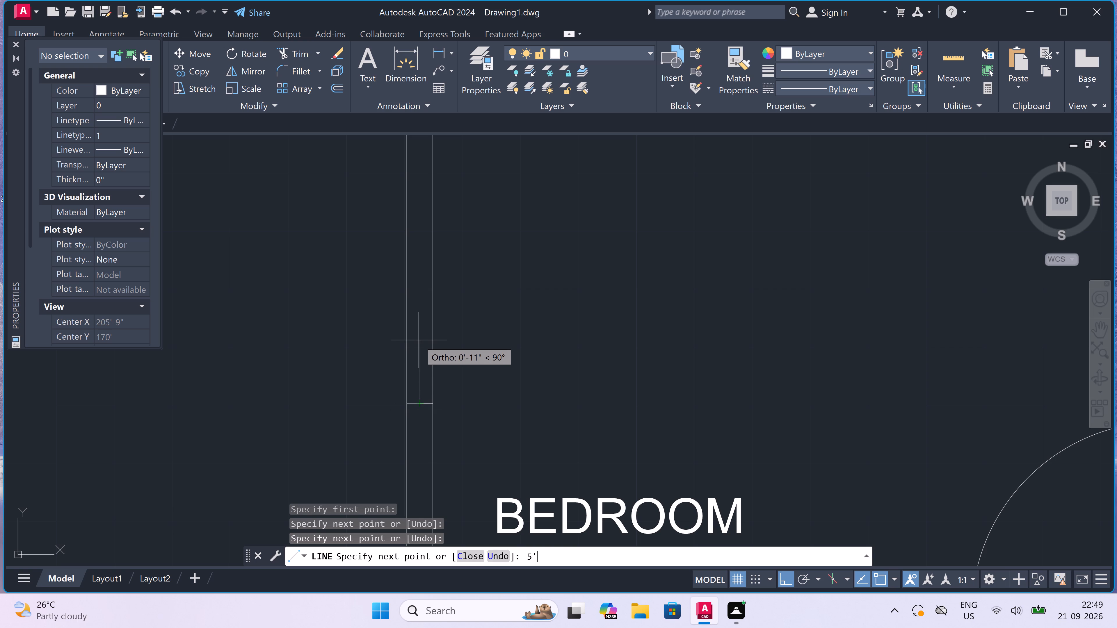
key("space")
scroll(418, 342, "down", 3)
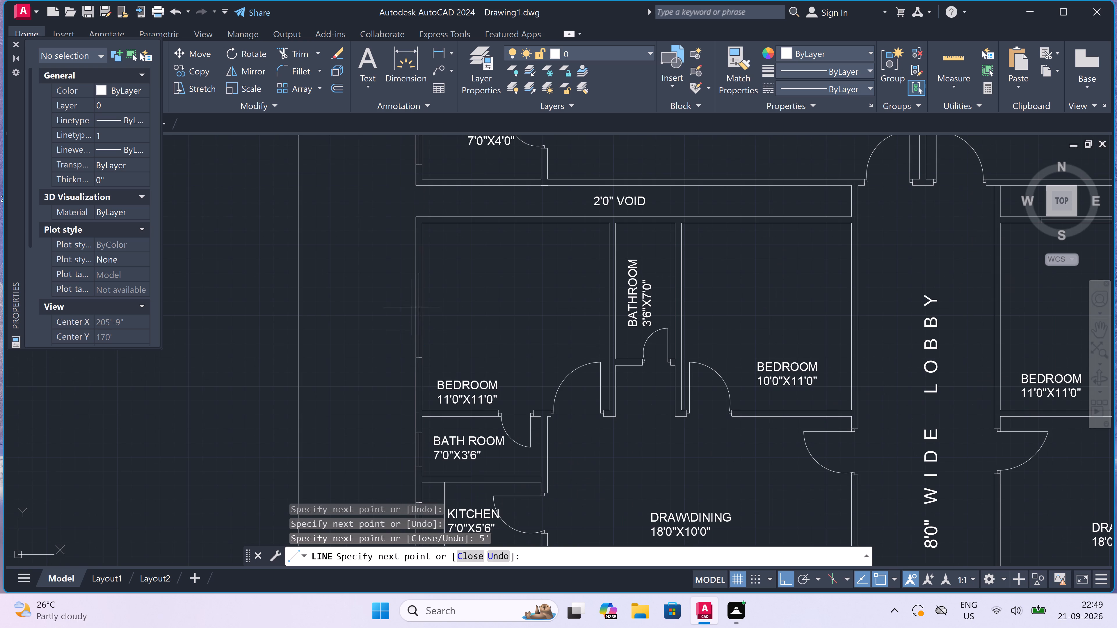
scroll(412, 270, "up", 4)
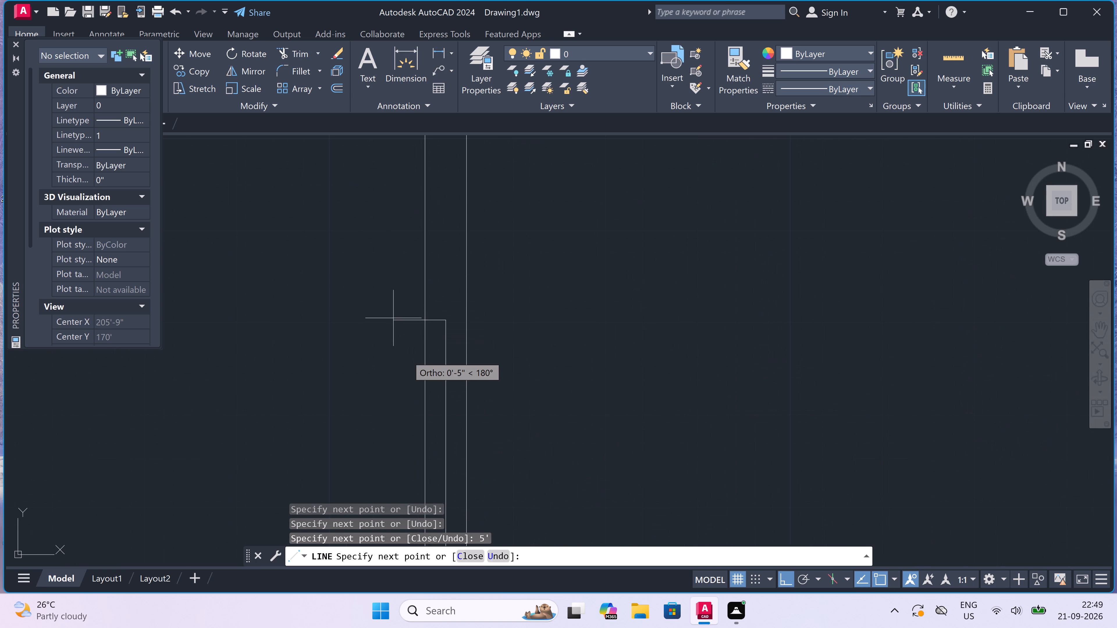
left_click(422, 318)
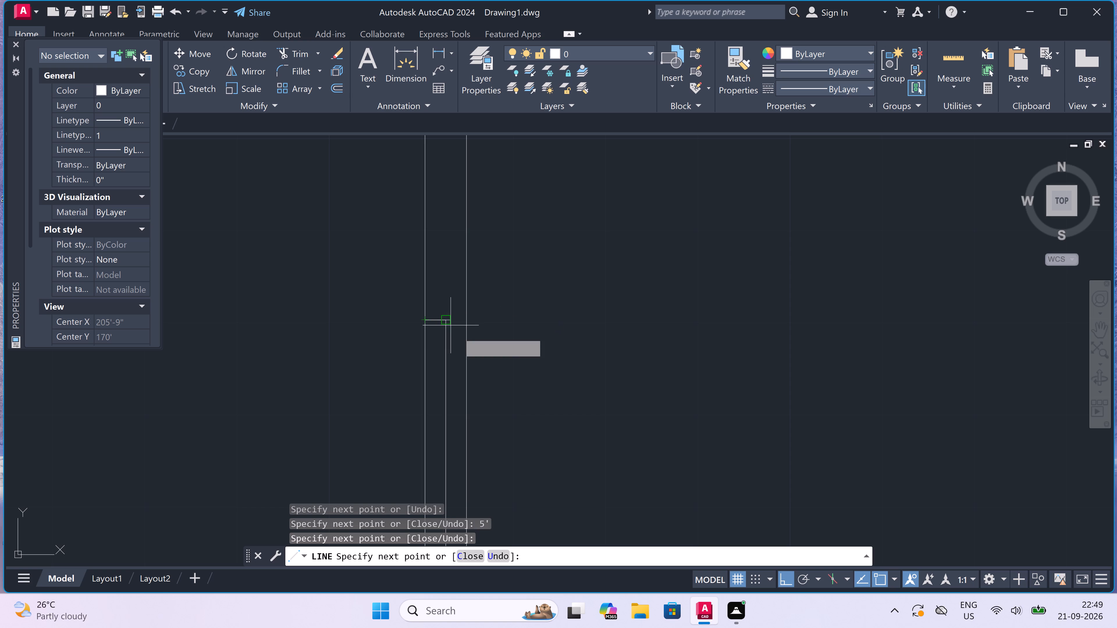
left_click(466, 321)
key("Escape")
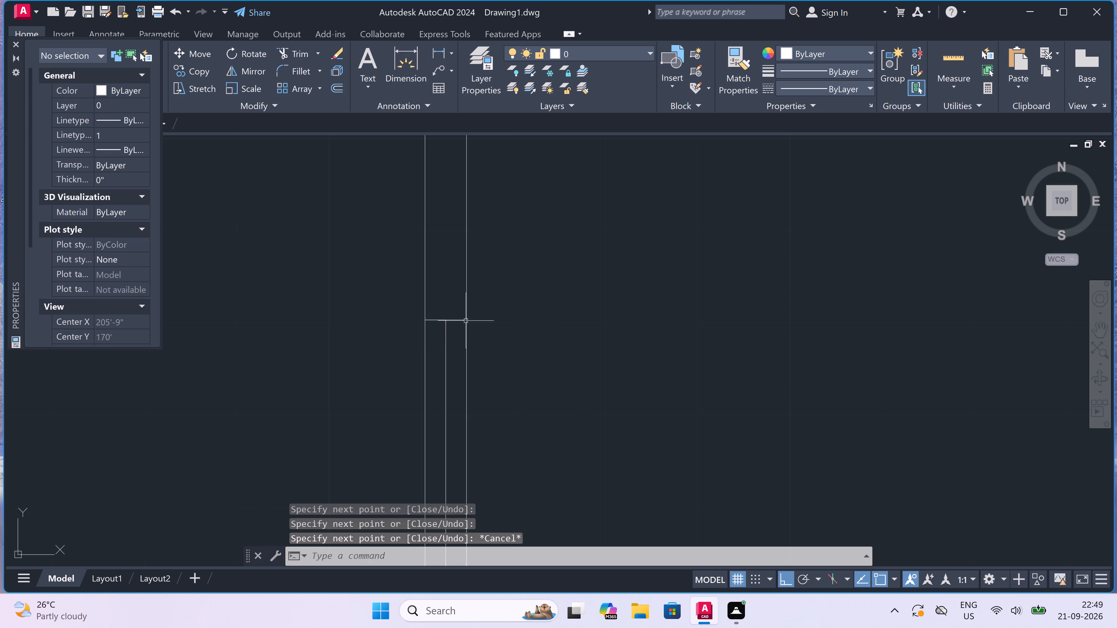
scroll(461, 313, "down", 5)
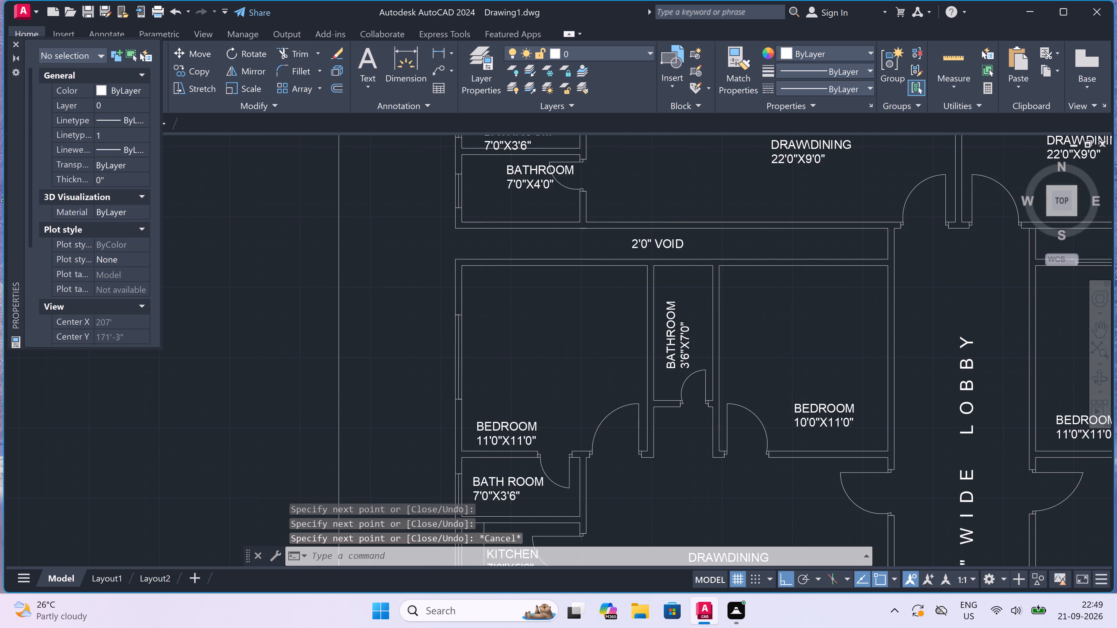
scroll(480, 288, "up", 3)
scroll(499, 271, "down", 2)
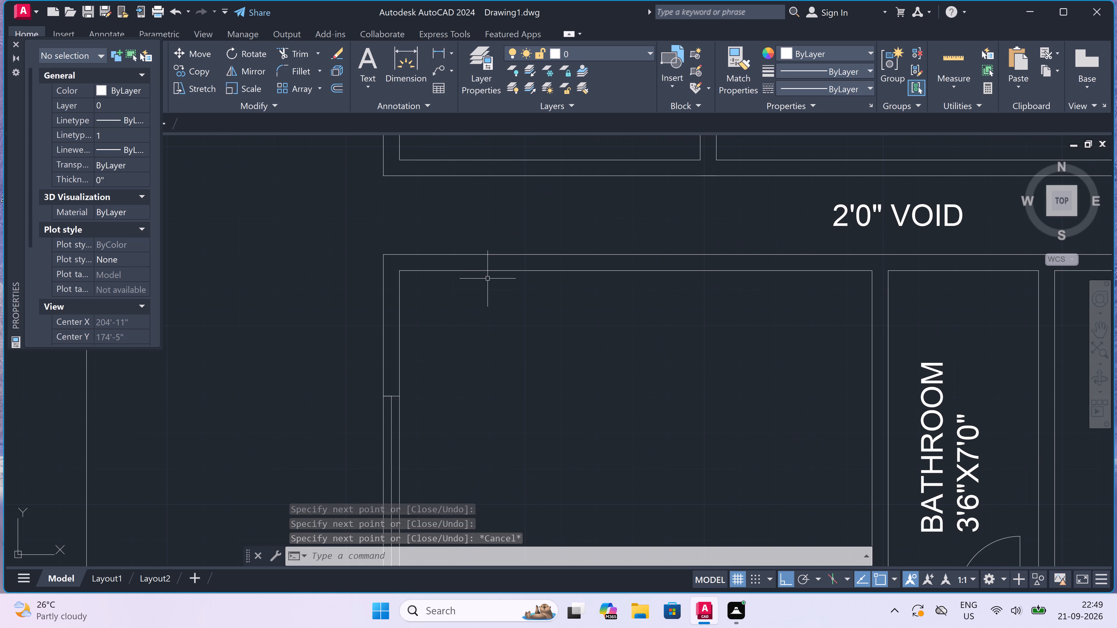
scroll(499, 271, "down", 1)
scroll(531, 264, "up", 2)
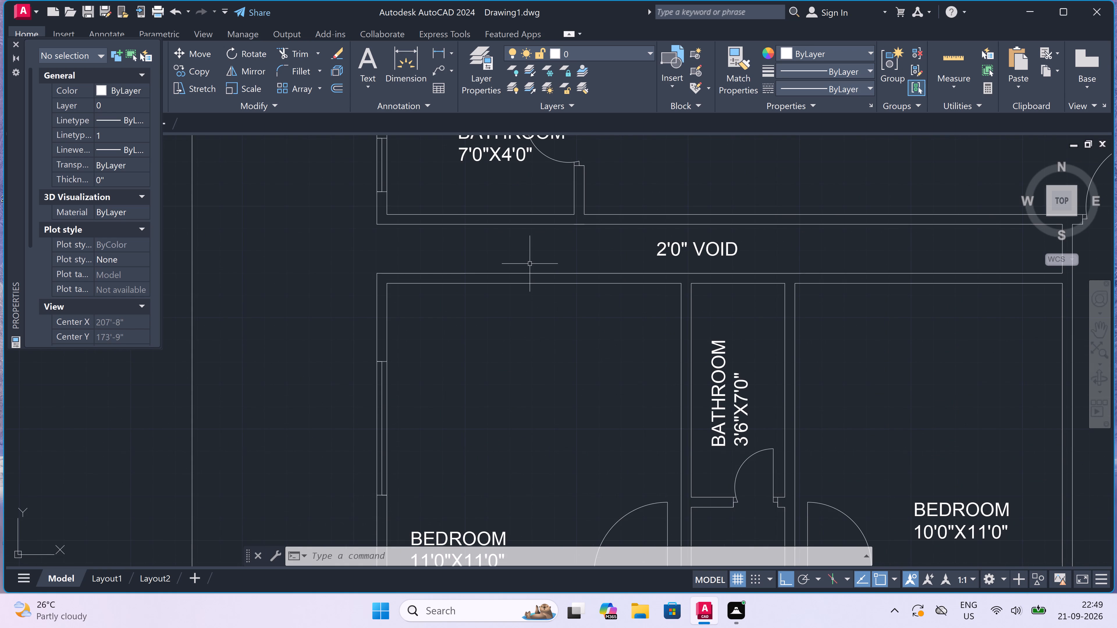
Draw a window in the void-facing north wall of the west 11'0"X11'0" bedroom, with a 5' centre line and full-thickness end lines.
key("space")
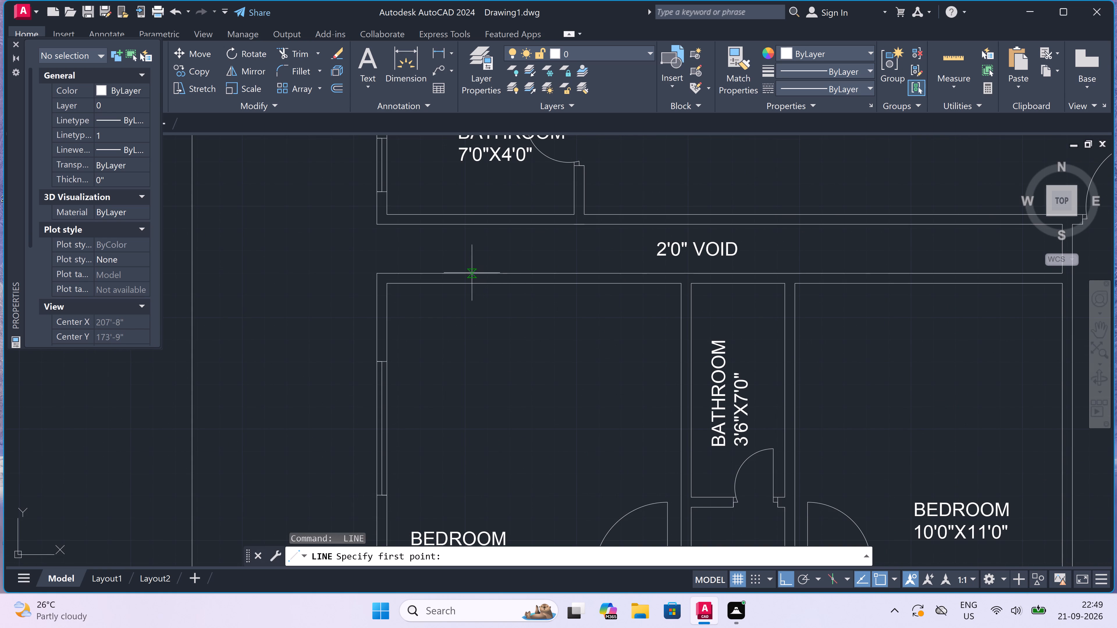
left_click(472, 272)
left_click(472, 281)
scroll(472, 280, "up", 3)
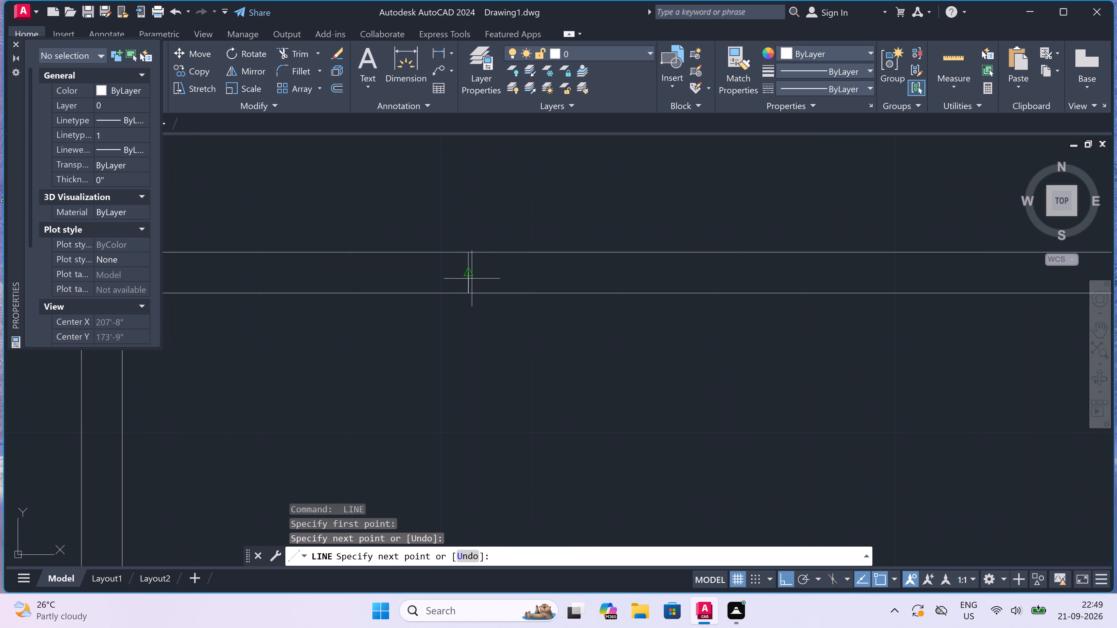
left_click(472, 276)
scroll(527, 276, "down", 3)
scroll(591, 262, "up", 2)
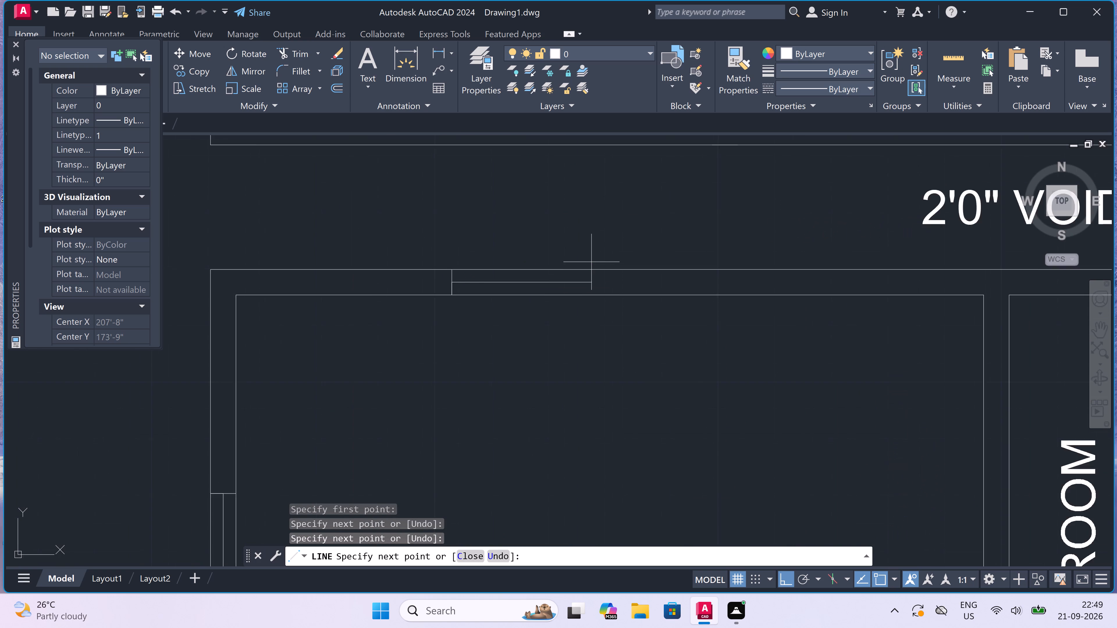
type("5'")
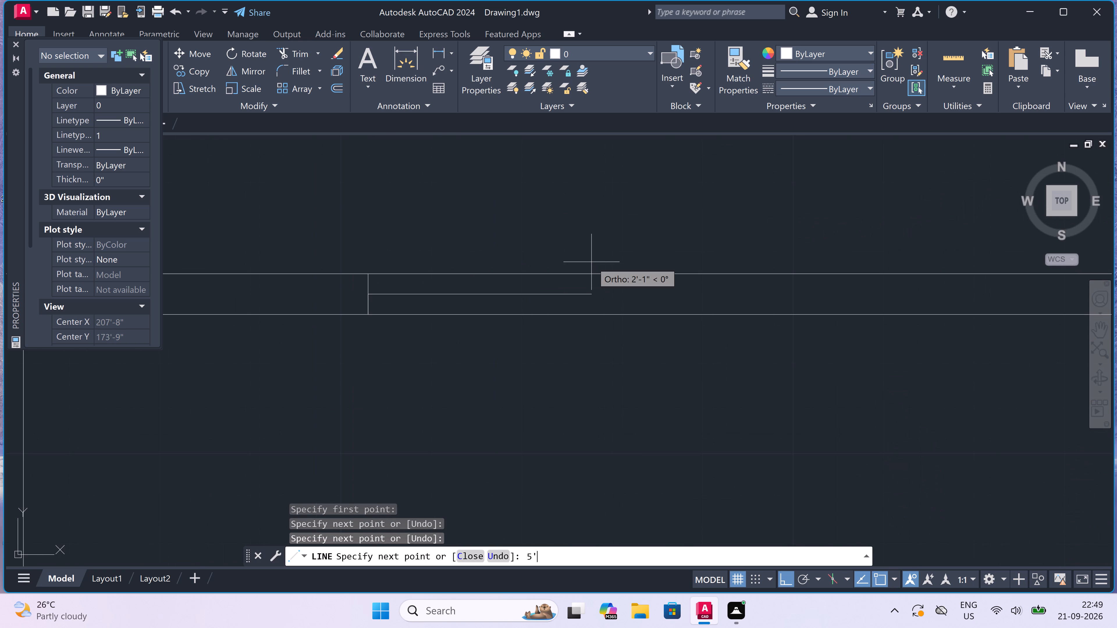
key("space")
scroll(593, 263, "down", 2)
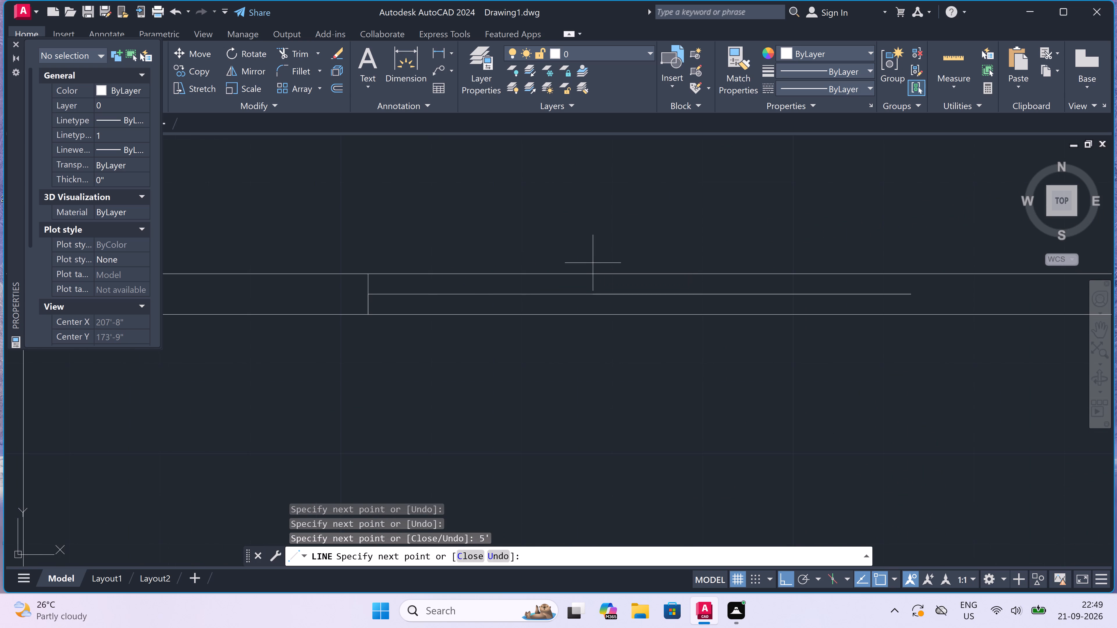
scroll(593, 263, "down", 1)
scroll(666, 262, "up", 2)
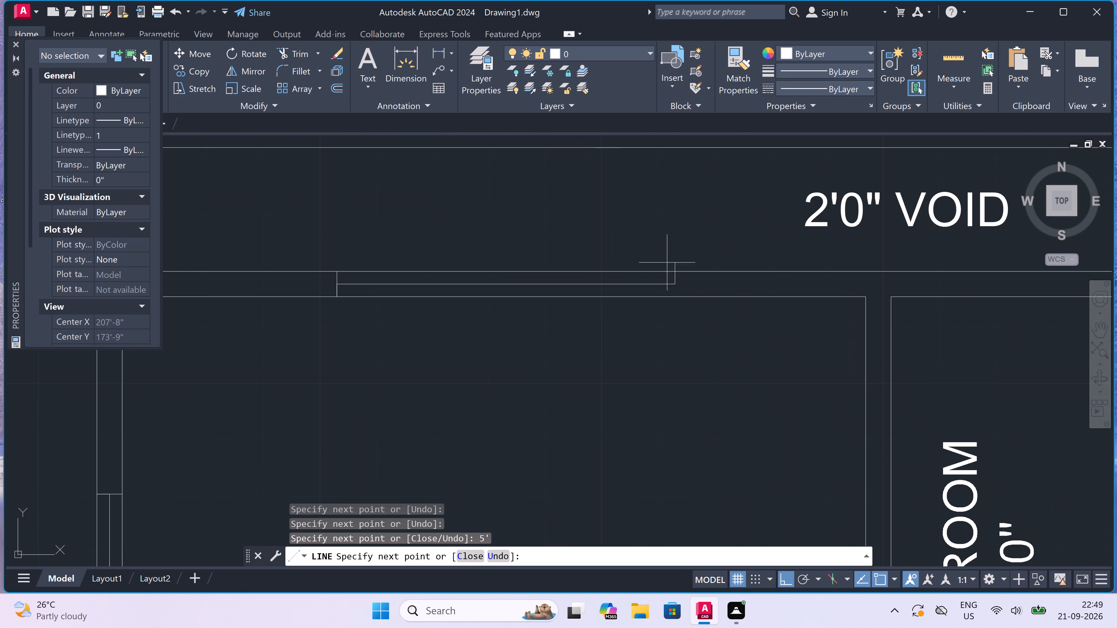
left_click_drag(680, 280, 681, 289)
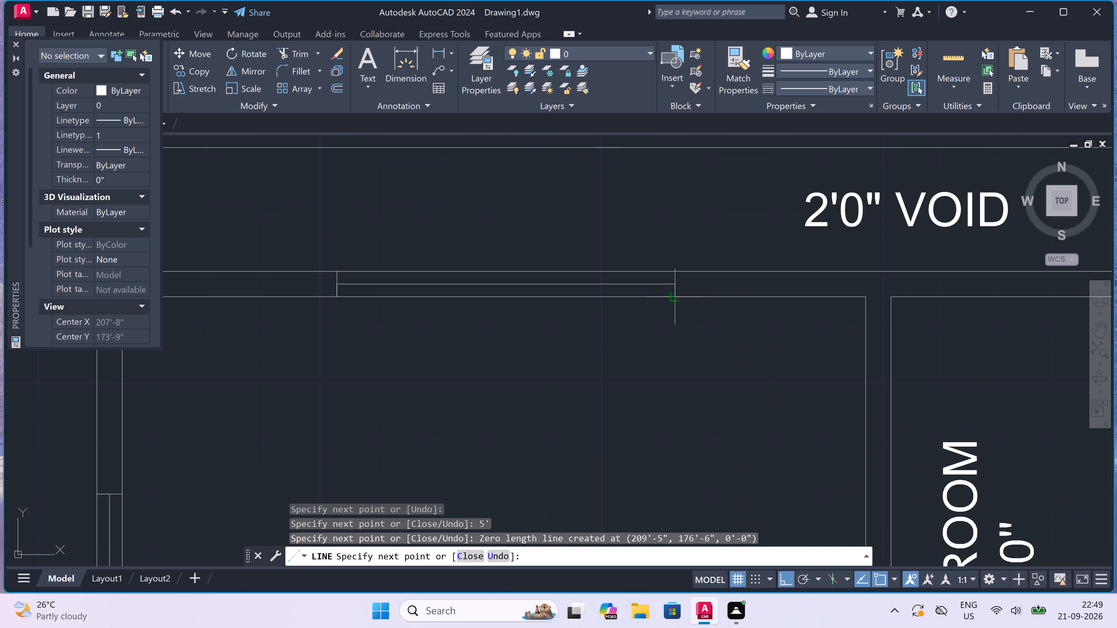
left_click(677, 297)
left_click(675, 274)
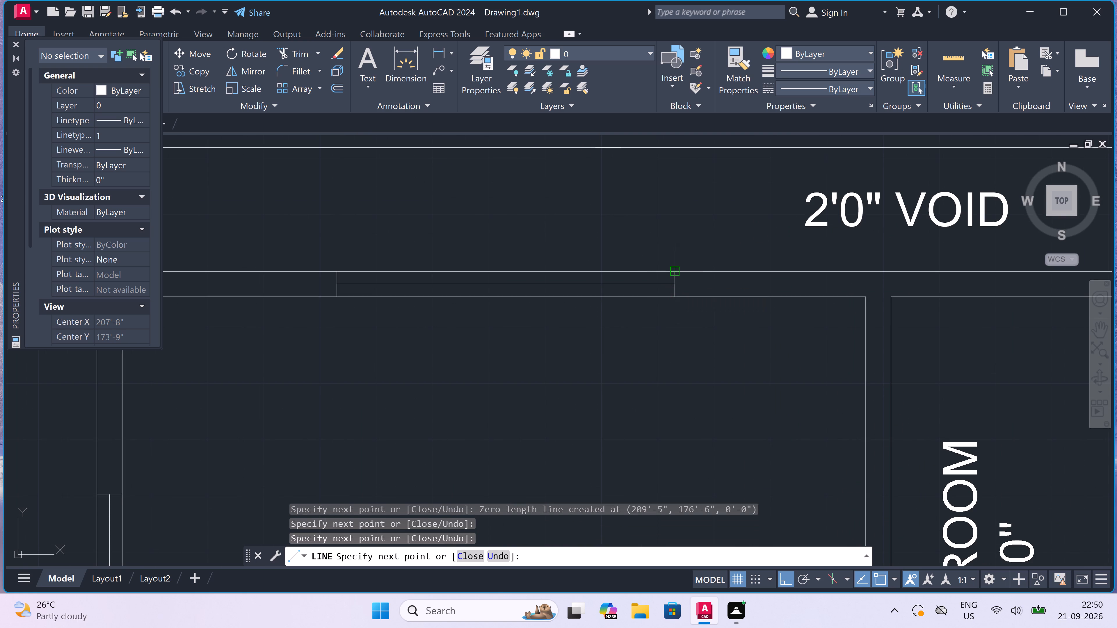
key("Escape")
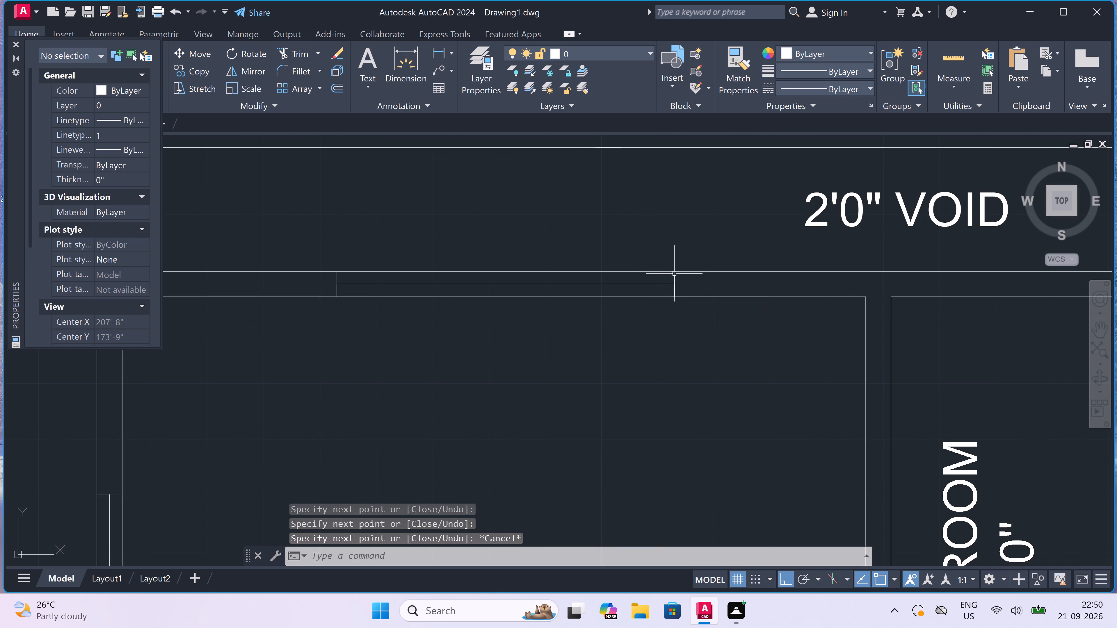
Draw a window in the void-facing north wall of the adjacent 3'6"X7'0" bathroom, with a 2' centre line and full-thickness end lines.
scroll(528, 317, "down", 5)
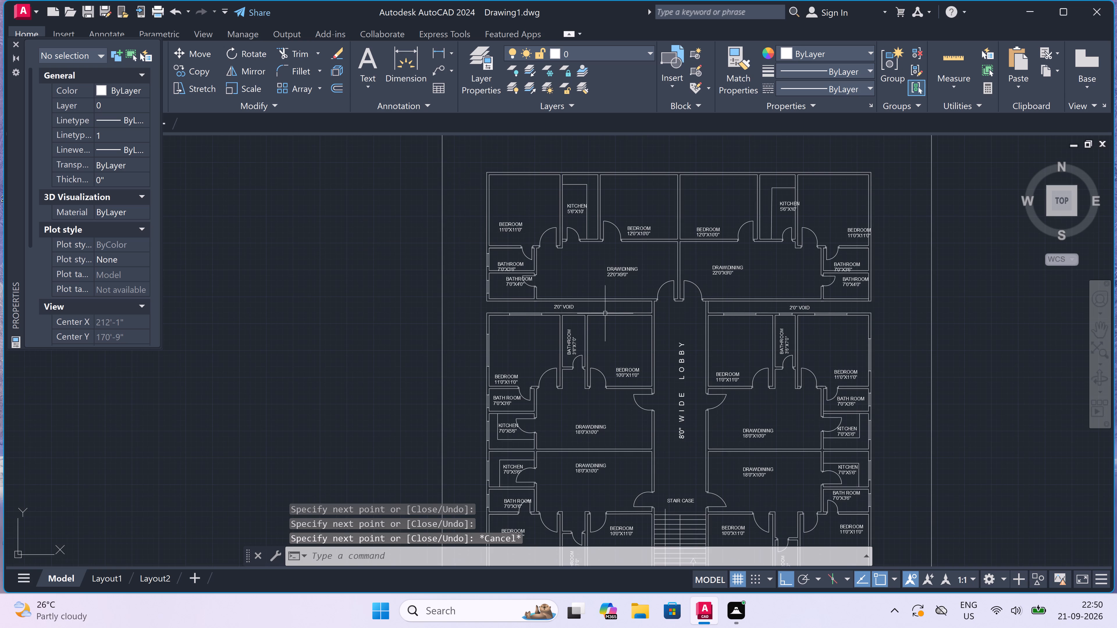
scroll(580, 325, "up", 3)
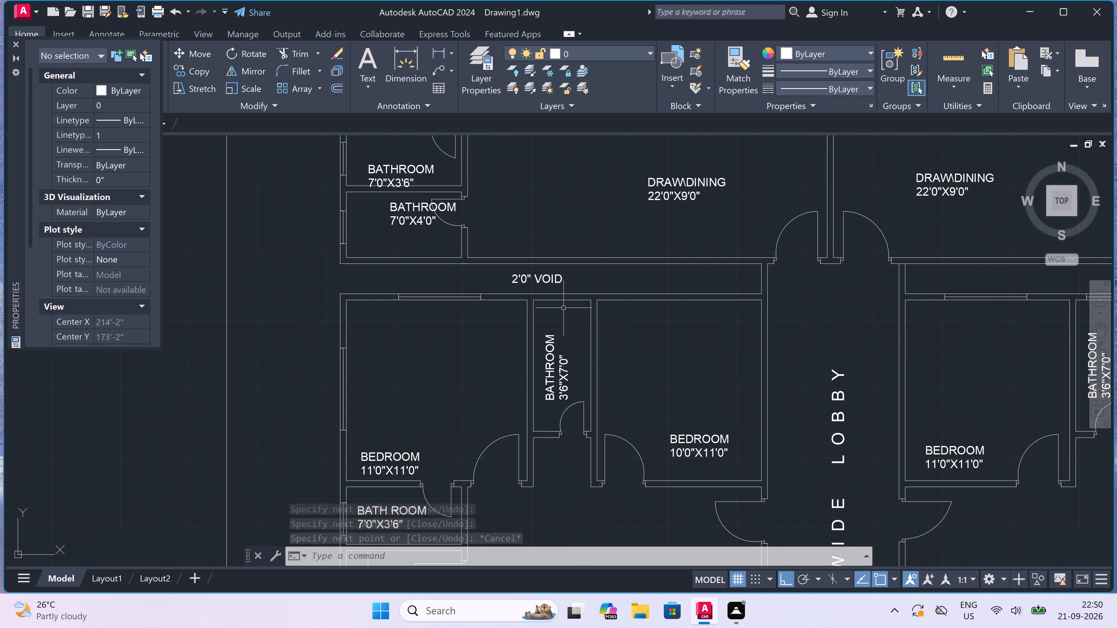
scroll(557, 278, "up", 2)
scroll(572, 301, "up", 1)
key("space")
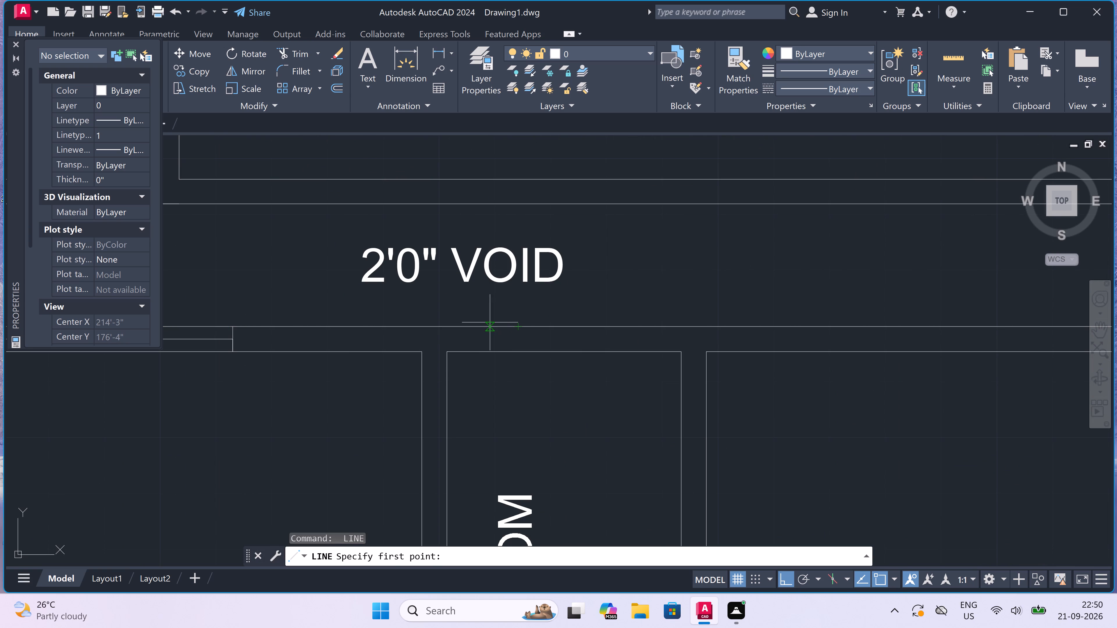
left_click_drag(490, 322, 490, 330)
left_click(494, 352)
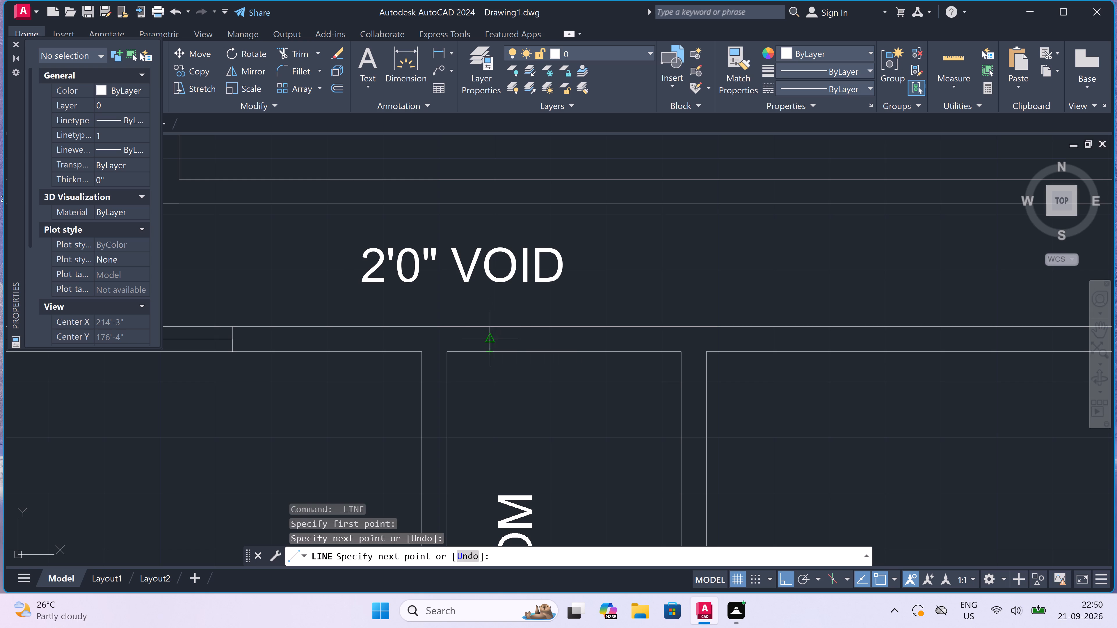
left_click_drag(491, 342, 502, 344)
type("2'")
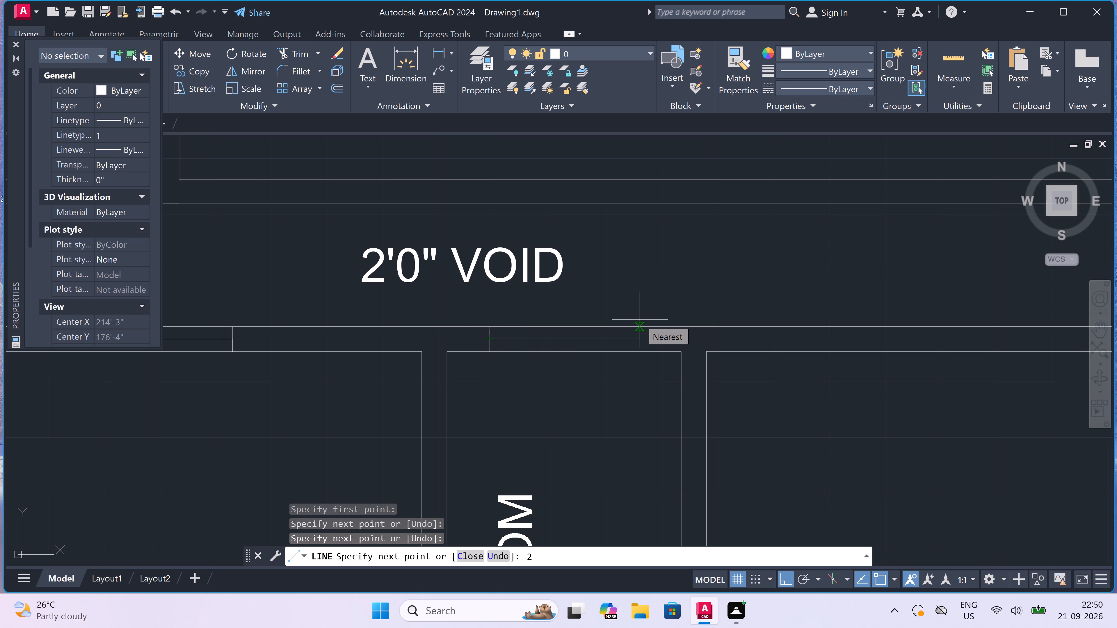
key("space")
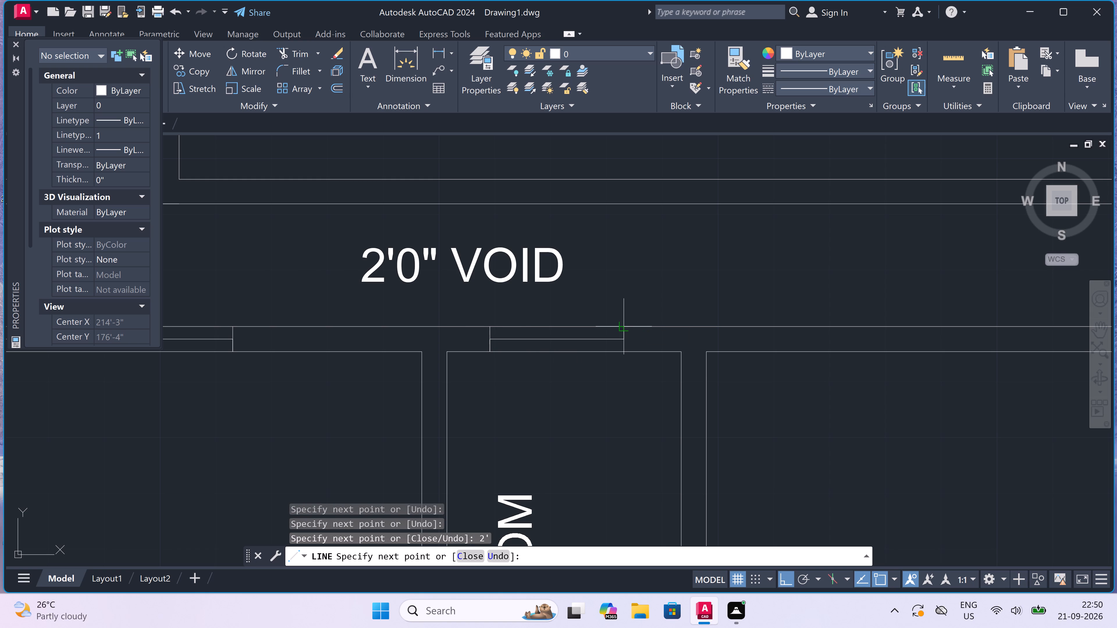
left_click(622, 329)
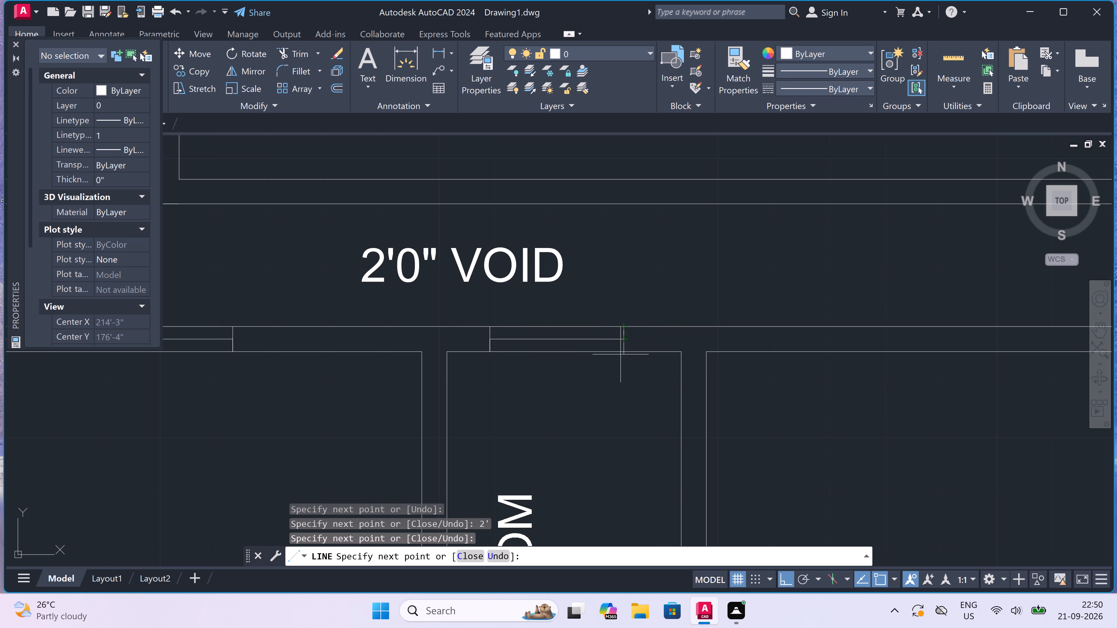
left_click(622, 351)
key("Escape")
Examine the ground floor plan on both sides of the lobby, especially the walls around the 2'0" voids and the east side.
scroll(563, 338, "down", 4)
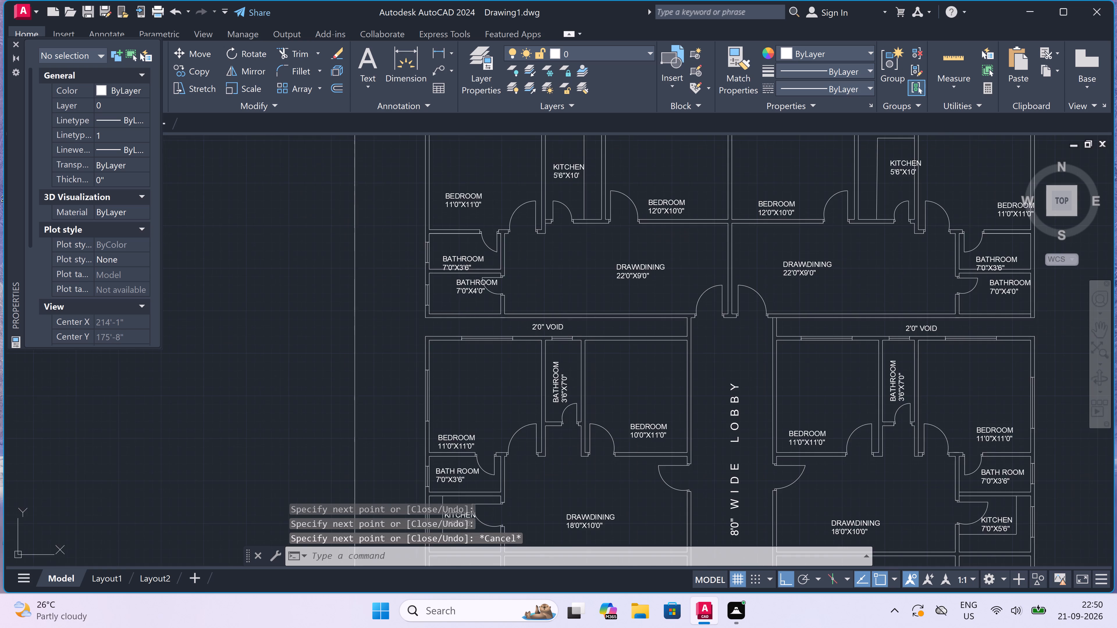
scroll(563, 338, "down", 2)
scroll(564, 339, "up", 1)
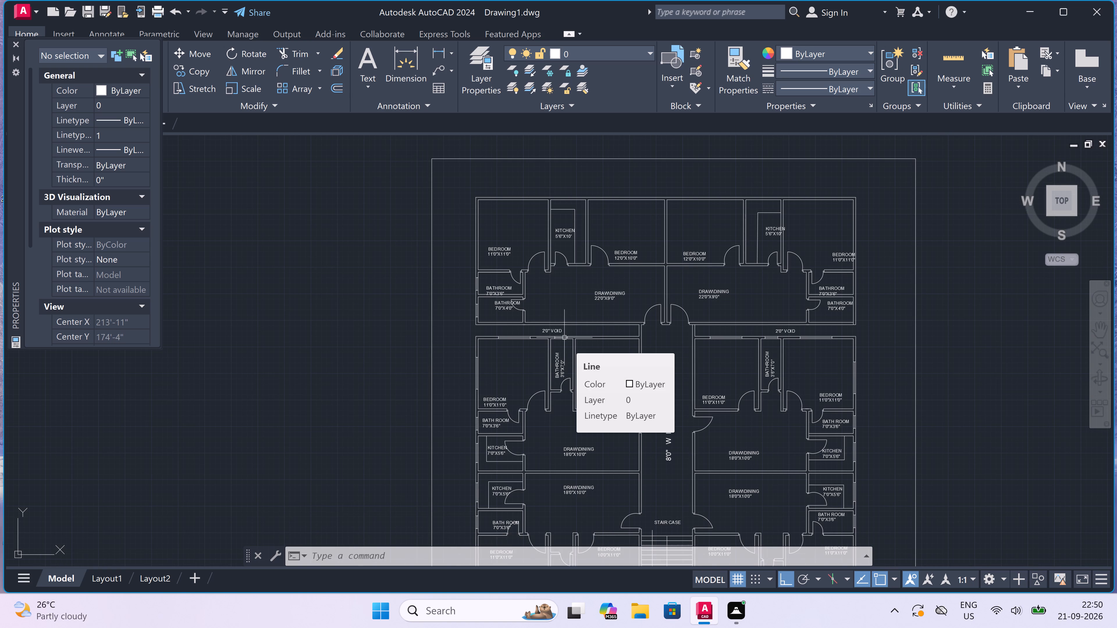
scroll(564, 338, "down", 1)
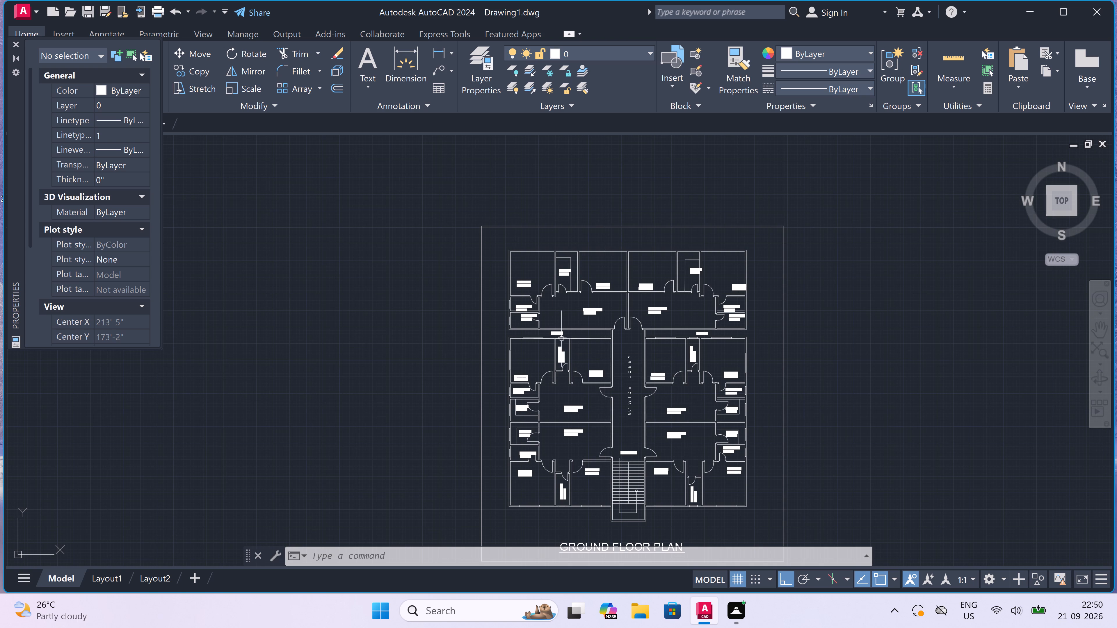
scroll(561, 339, "up", 2)
scroll(563, 336, "down", 2)
scroll(711, 340, "up", 2)
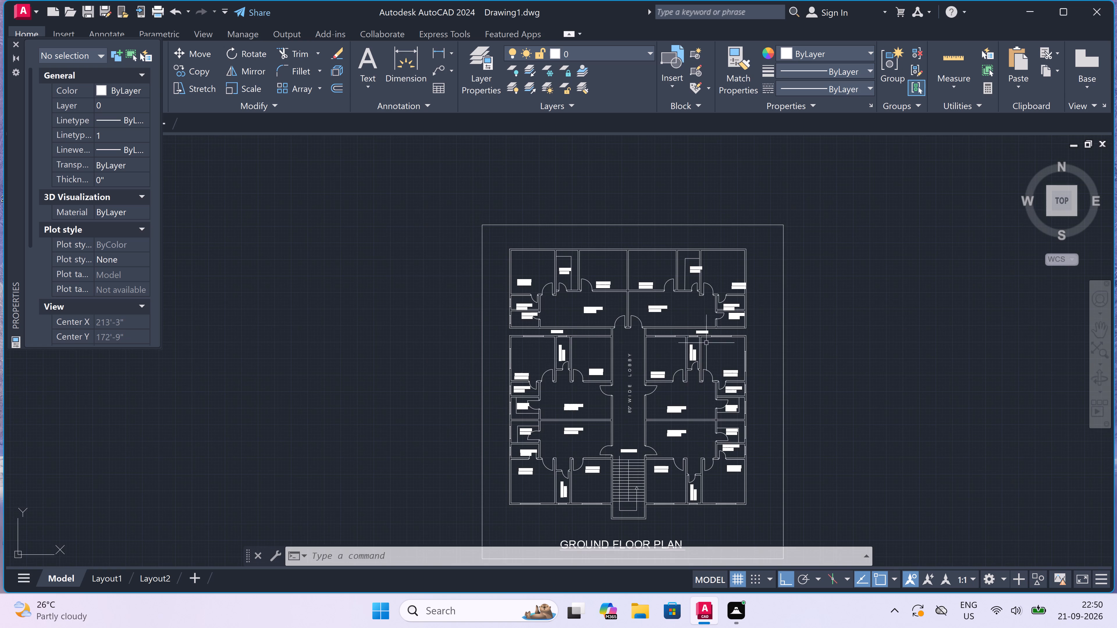
scroll(711, 340, "up", 1)
scroll(713, 340, "down", 3)
scroll(762, 333, "up", 2)
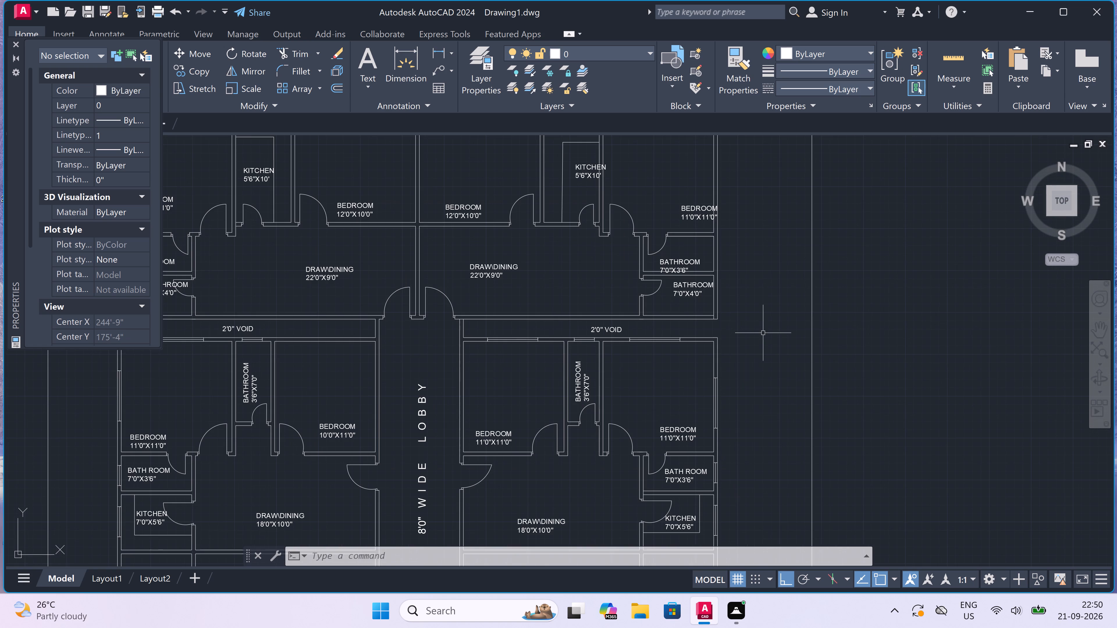
scroll(755, 319, "up", 1)
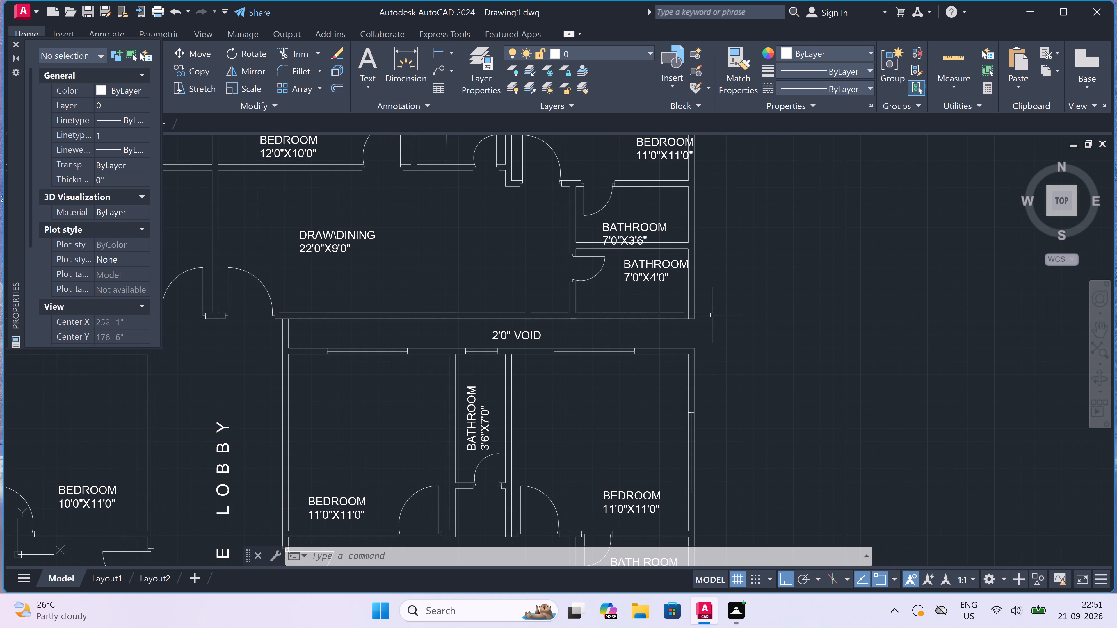
scroll(678, 370, "down", 2)
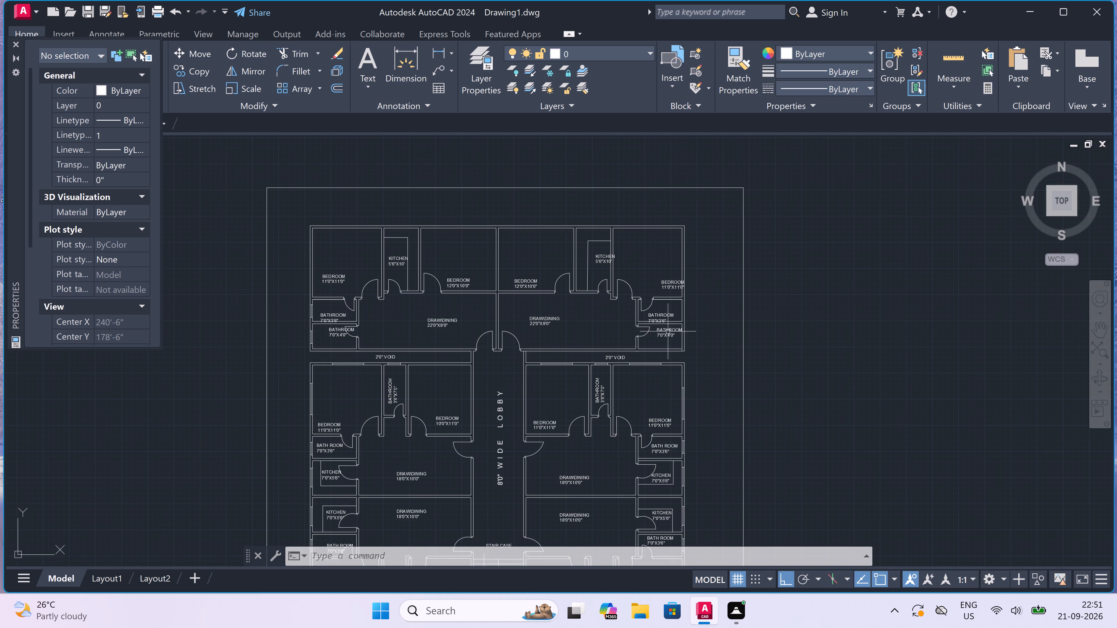
Move the north-east 7'0"X3'6" BATHROOM label slightly north so it sits clear of the room's south wall.
scroll(657, 316, "up", 2)
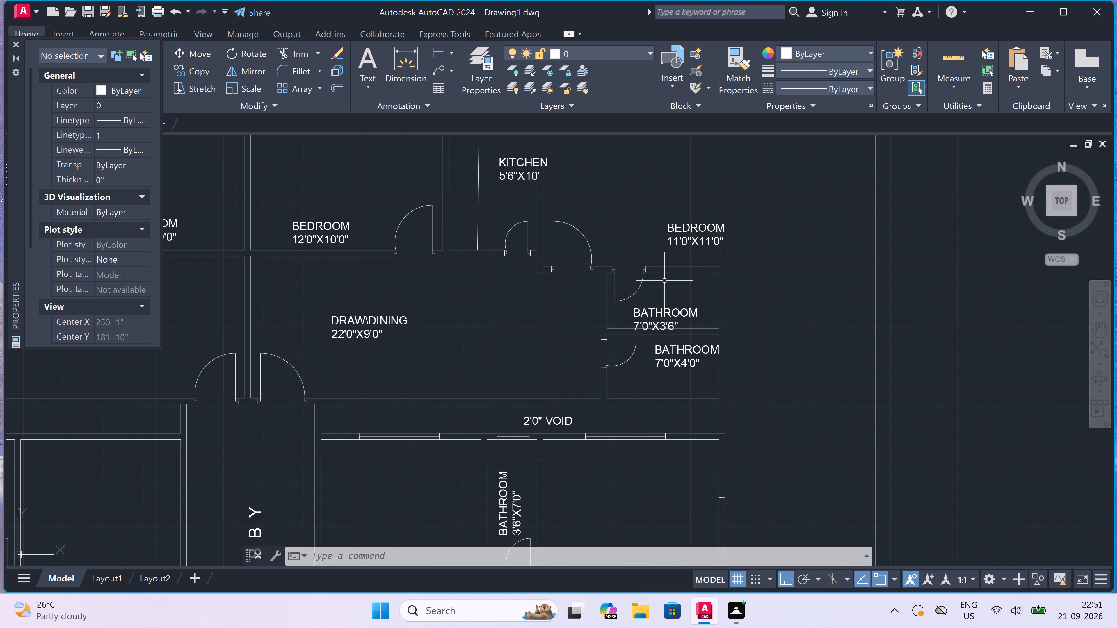
scroll(668, 284, "up", 3)
left_click(623, 384)
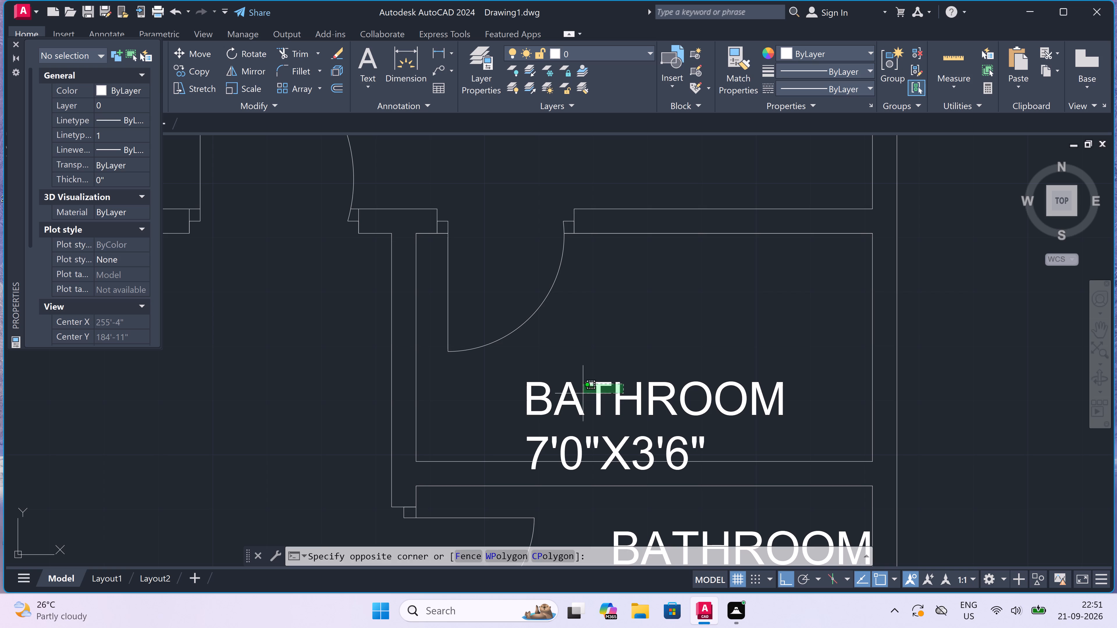
left_click(572, 400)
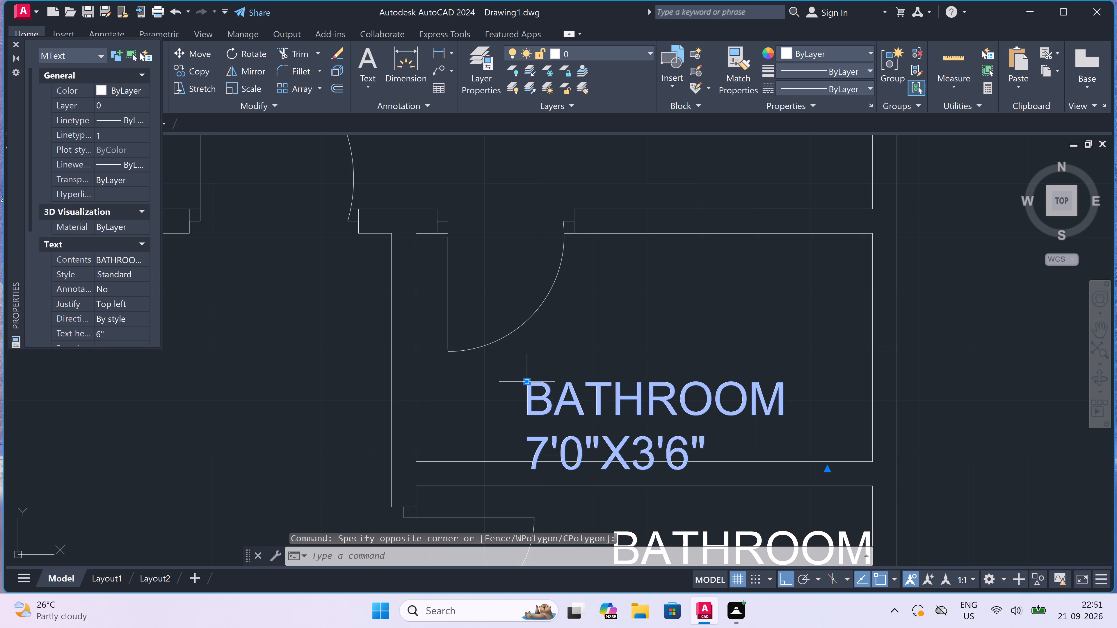
left_click_drag(528, 379, 528, 375)
scroll(516, 344, "up", 1)
left_click(516, 341)
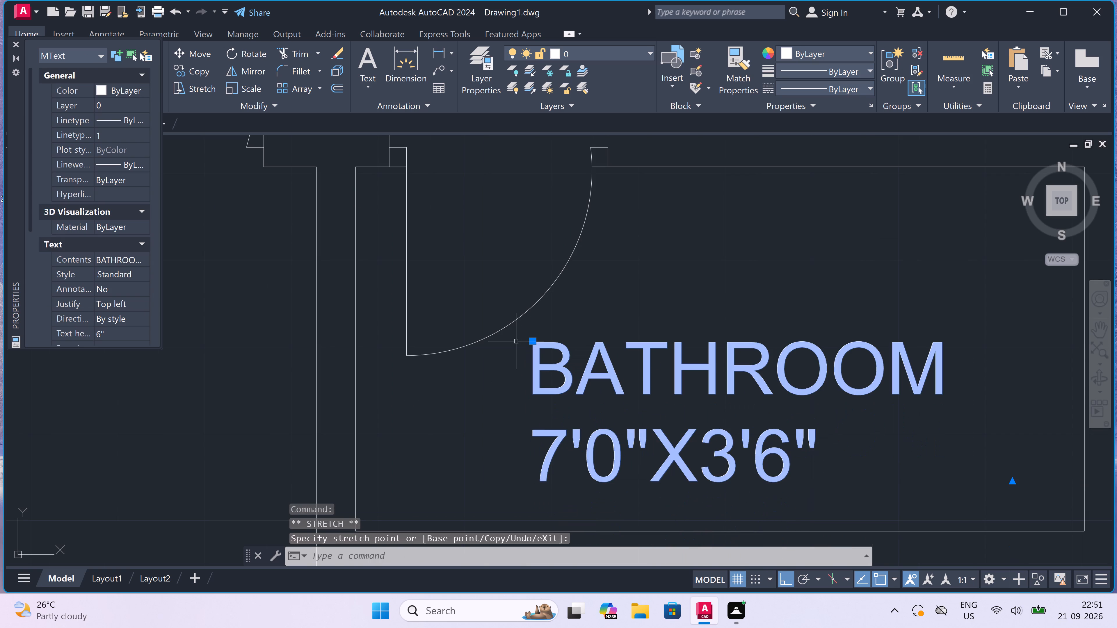
key("Escape")
scroll(518, 341, "down", 4)
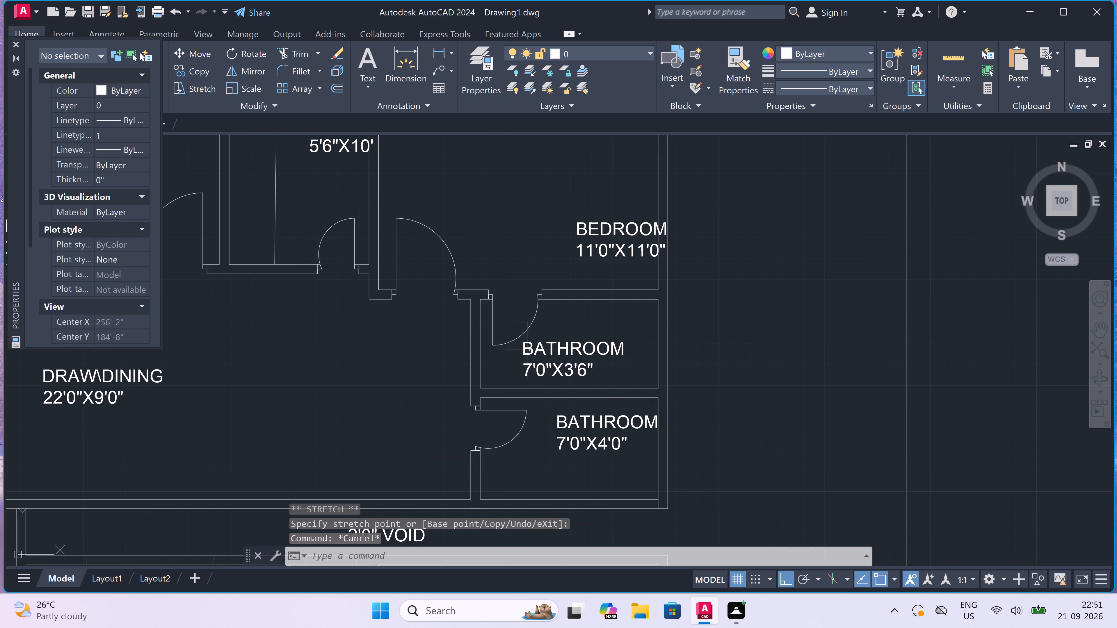
Turn ortho off and move the 7'0"X4'0" BATHROOM label below it south-west, towards the middle of its room.
left_click(579, 430)
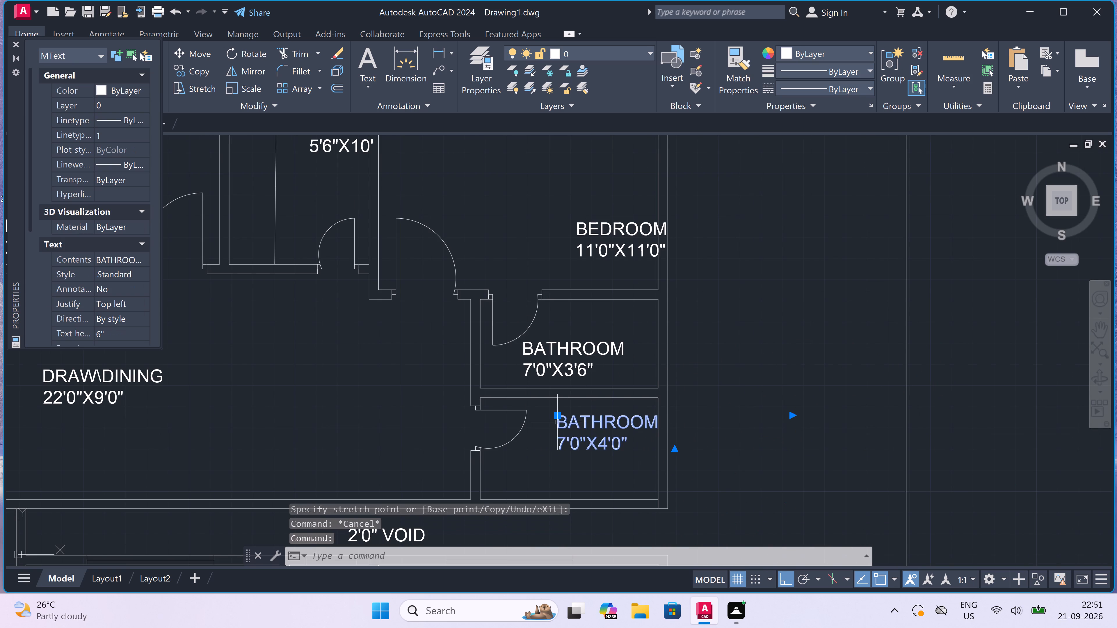
left_click_drag(558, 417, 555, 423)
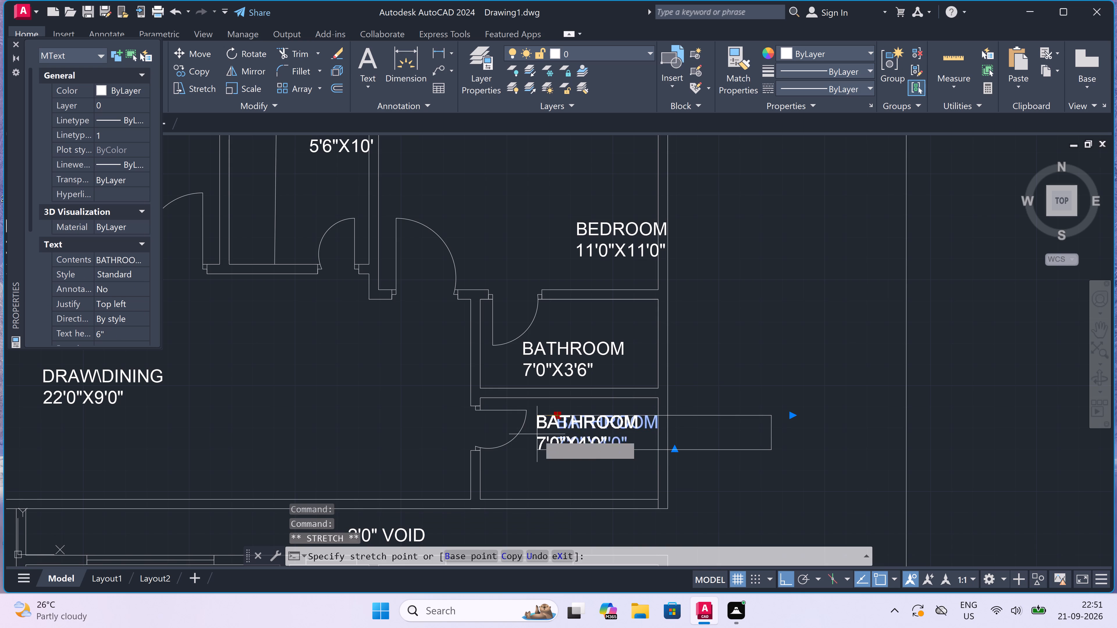
key("F8")
scroll(528, 438, "up", 1)
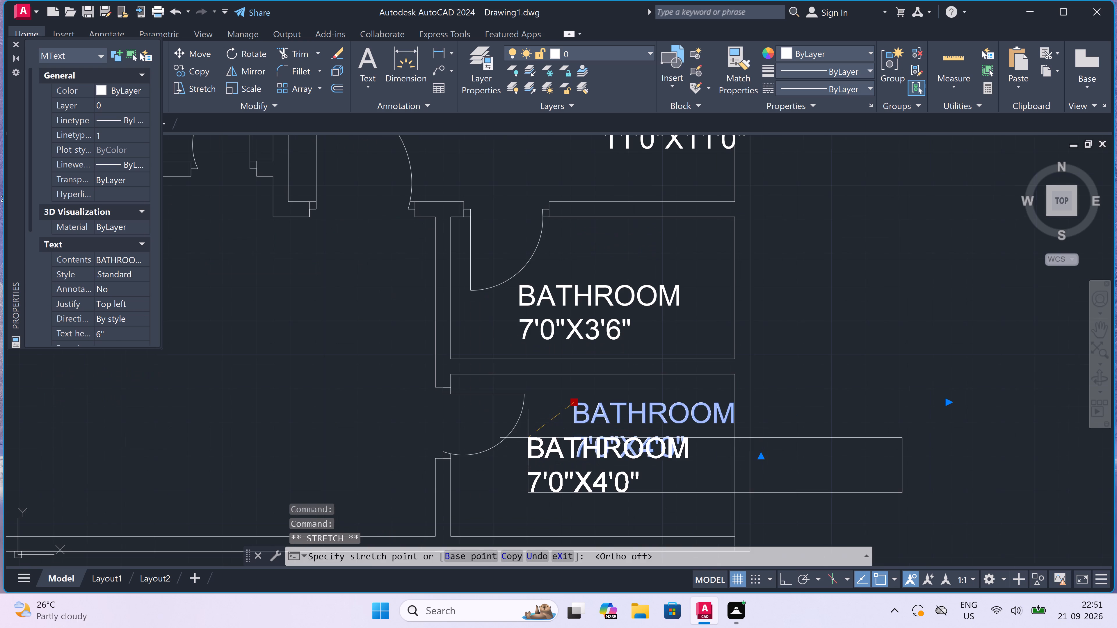
left_click(535, 431)
key("Escape")
scroll(535, 431, "down", 1)
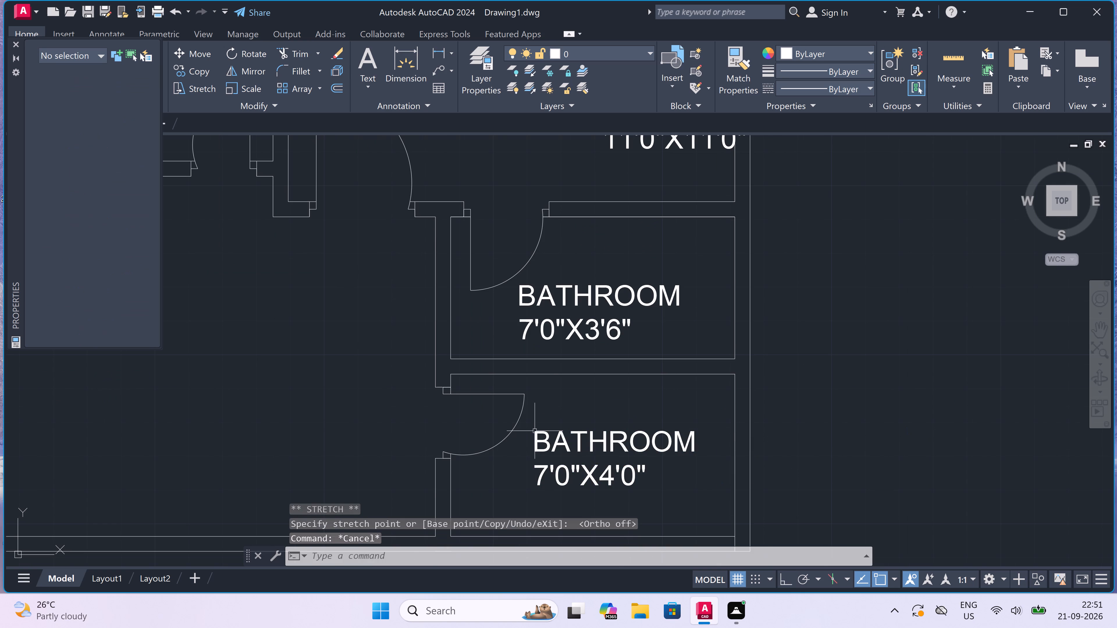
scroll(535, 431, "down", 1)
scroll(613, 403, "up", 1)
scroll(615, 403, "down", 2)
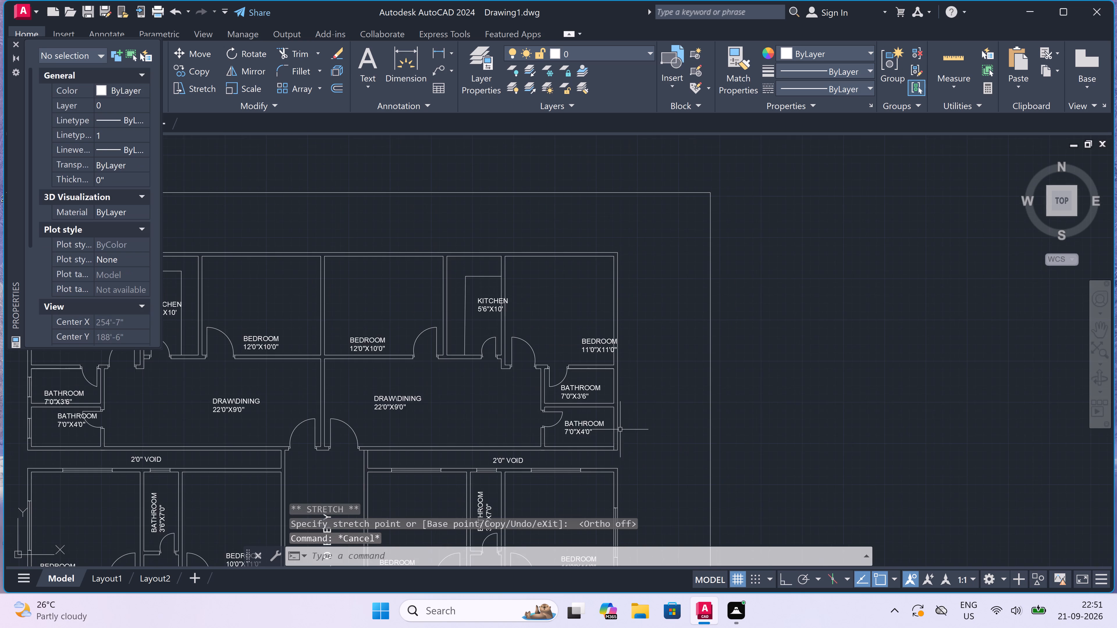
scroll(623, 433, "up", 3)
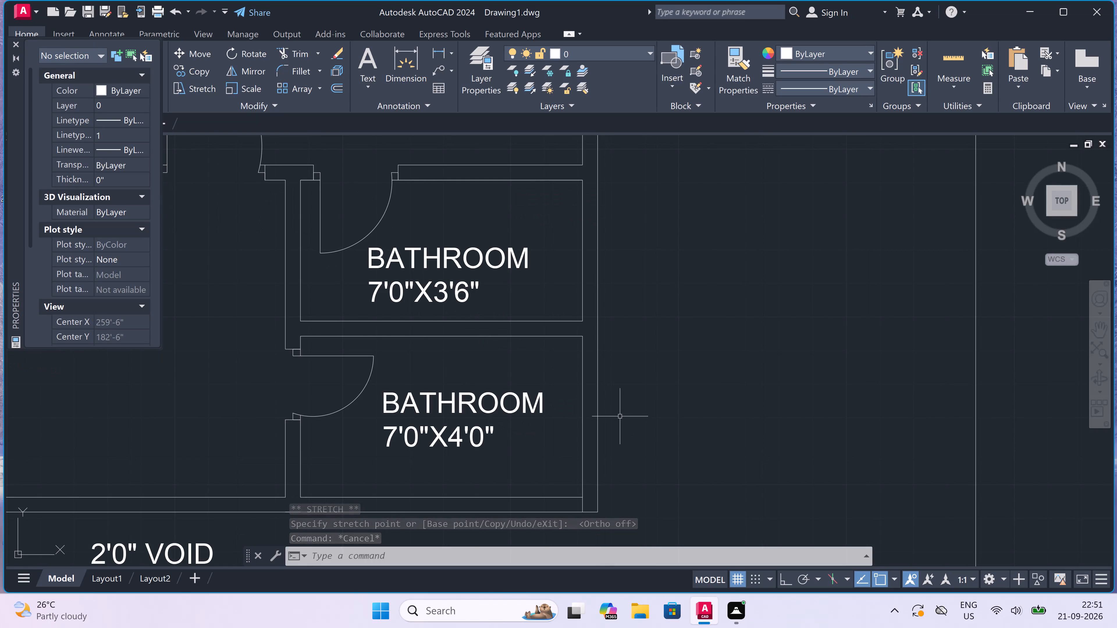
Trim the short leftover wall line at the south-east corner of the 7'0"X4'0" BATHROOM.
type("TR")
key("space")
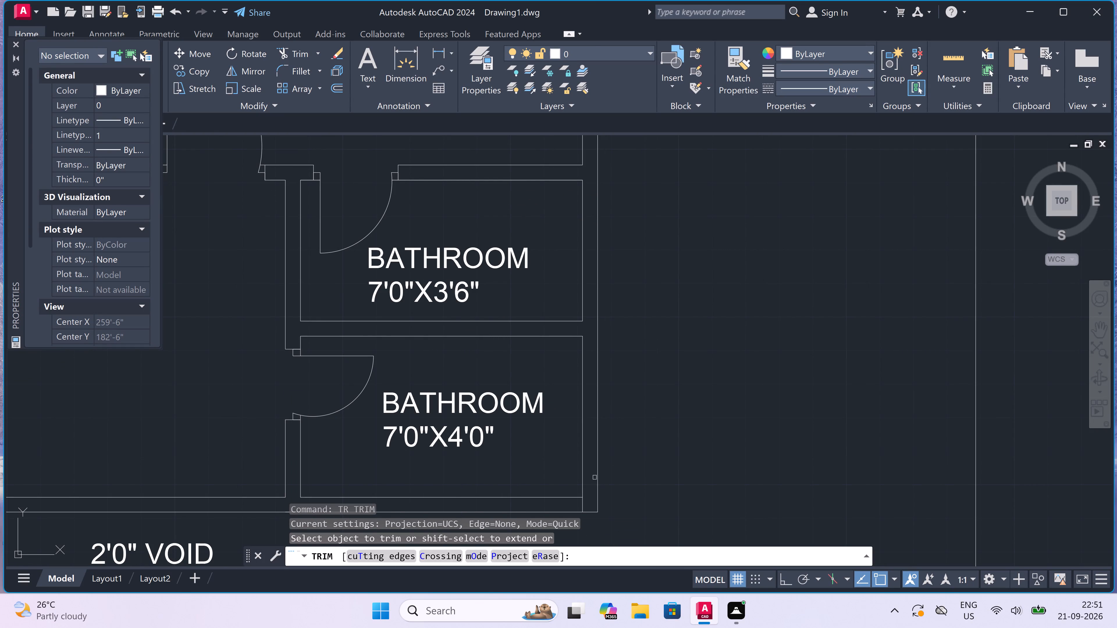
left_click(582, 503)
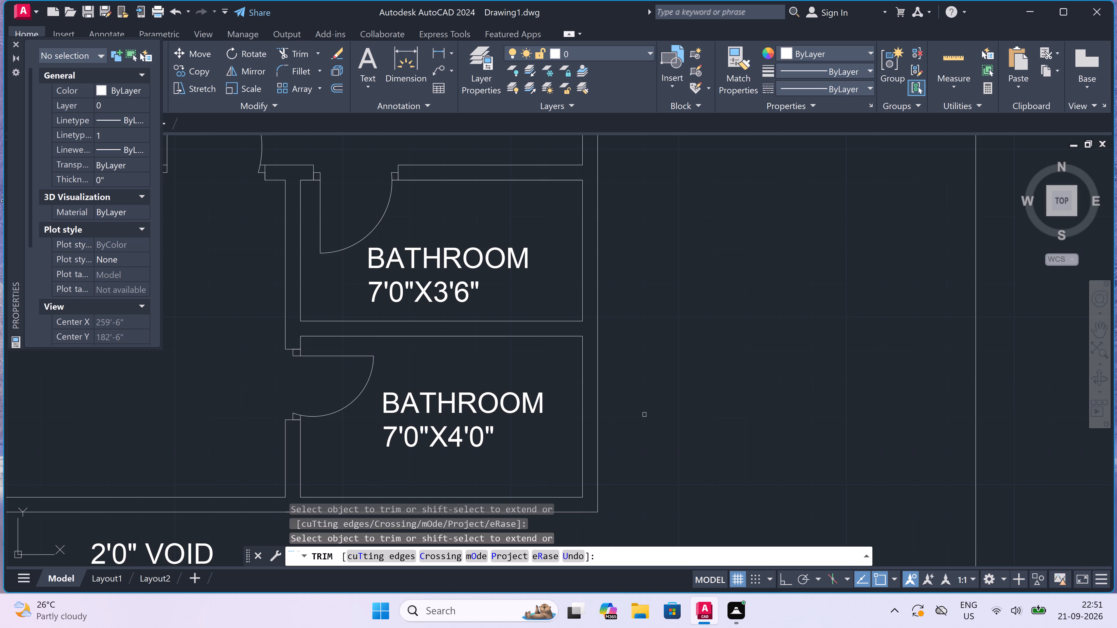
key("Escape")
Draw a window in the east wall of the 7'0"X4'0" BATHROOM, with ortho on, a 2' centre line and full-thickness end lines.
type("L")
key("space")
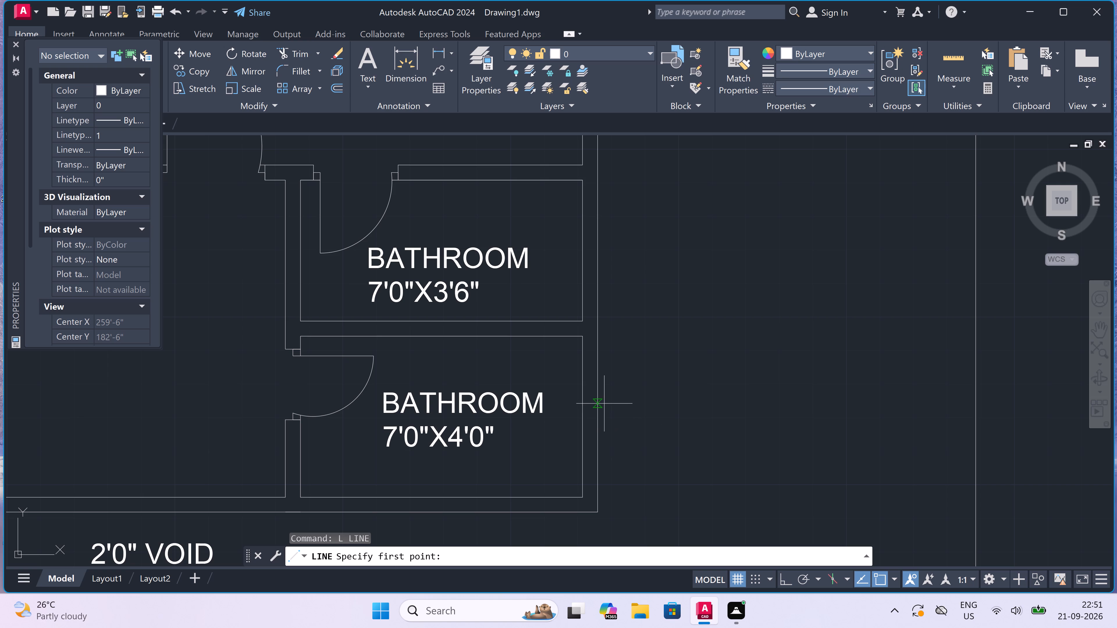
left_click(583, 377)
left_click(593, 376)
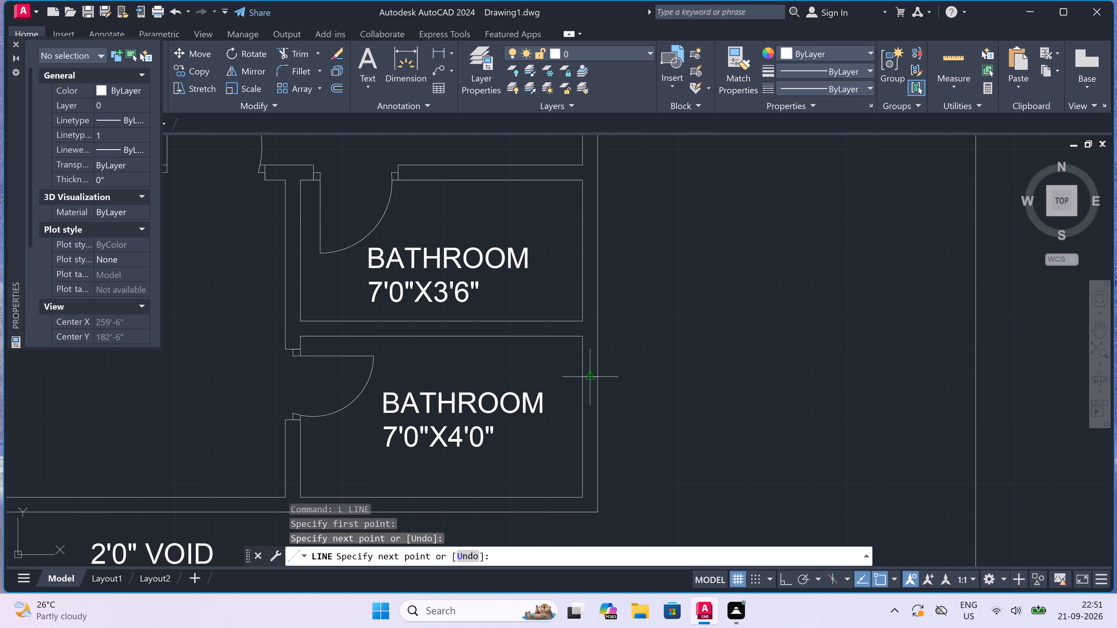
left_click_drag(592, 377, 591, 399)
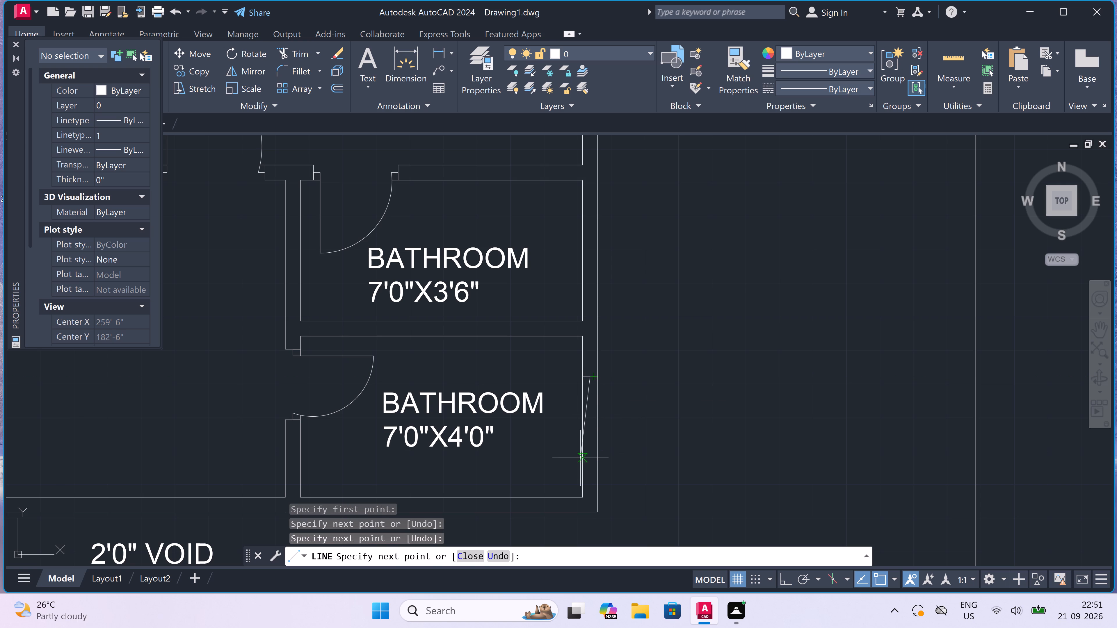
key("F8")
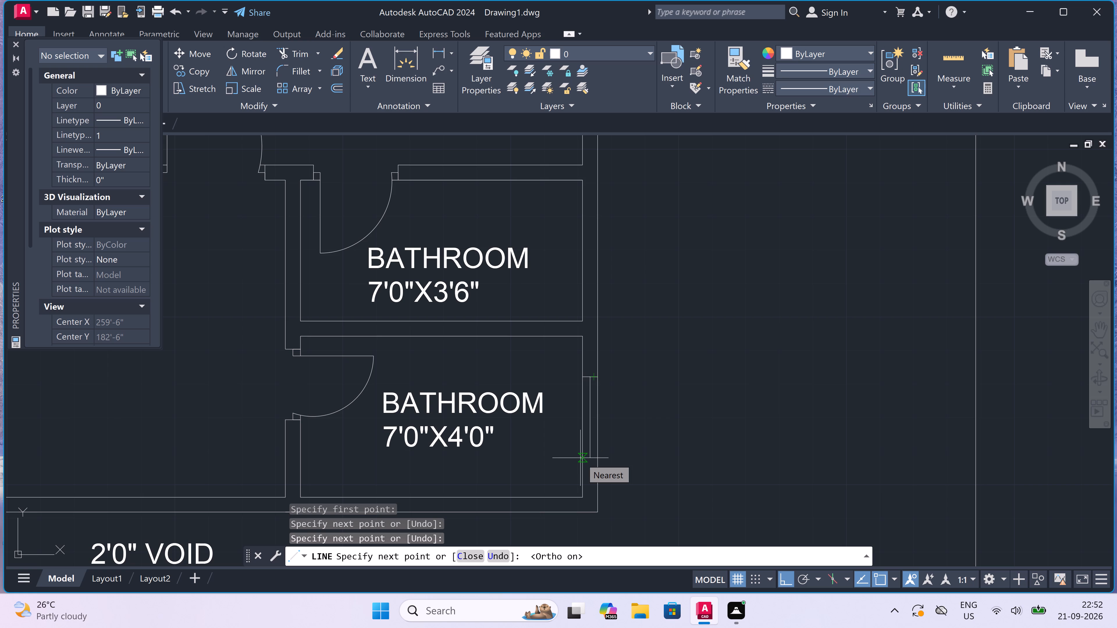
type("2'")
key("space")
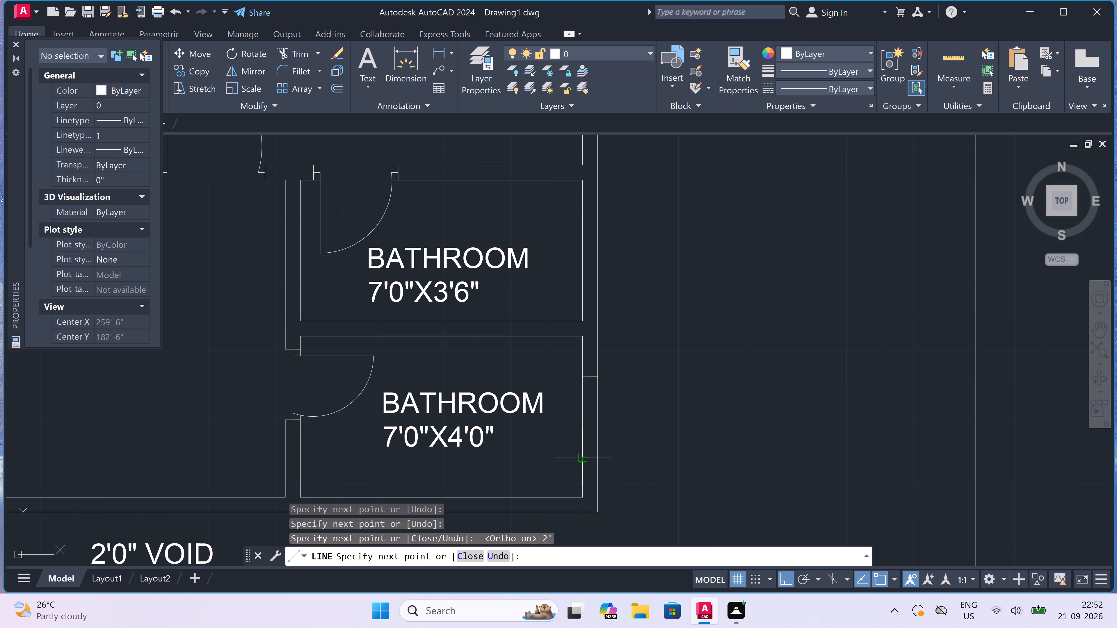
left_click(580, 461)
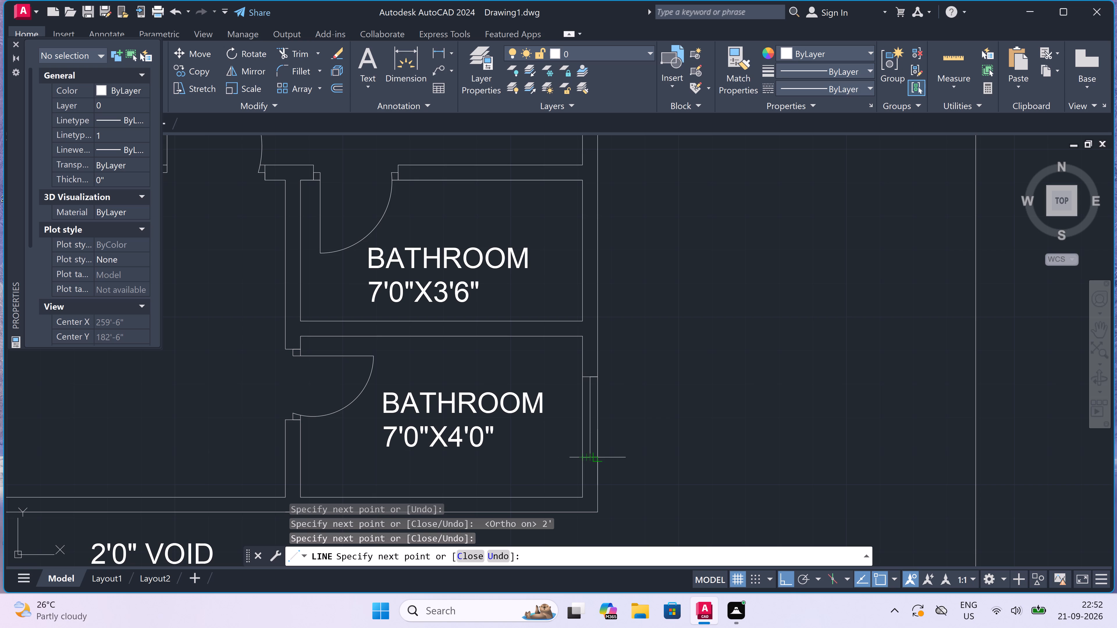
left_click(595, 458)
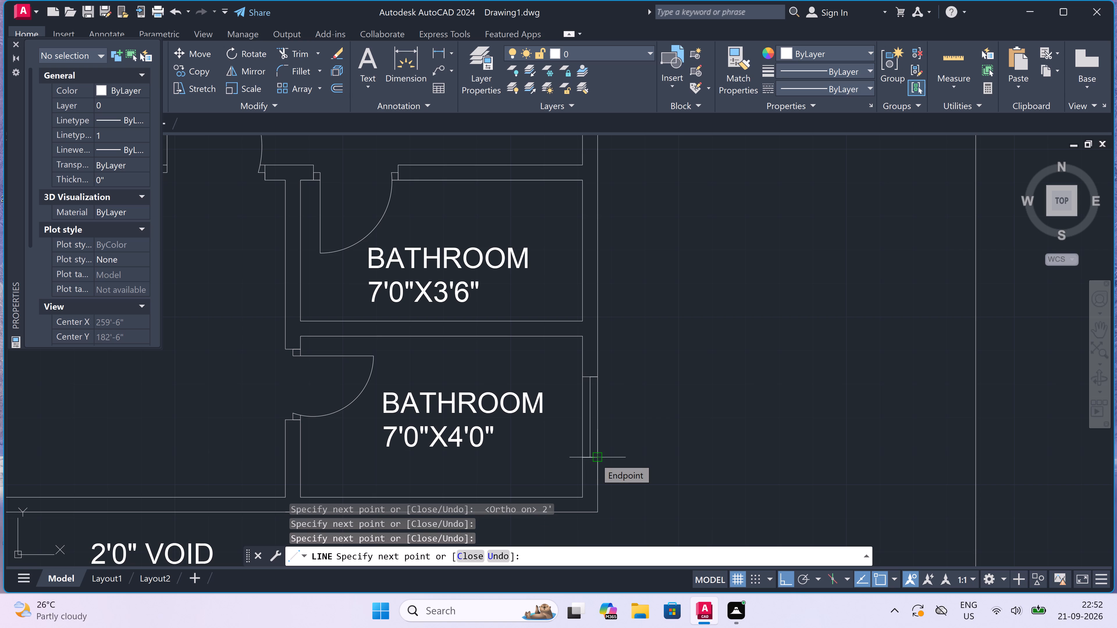
key("Escape")
Draw a window in the east wall of the 7'0"X3'6" BATHROOM, with a 2' centre line and full-thickness end lines.
scroll(573, 451, "down", 2)
scroll(583, 339, "up", 2)
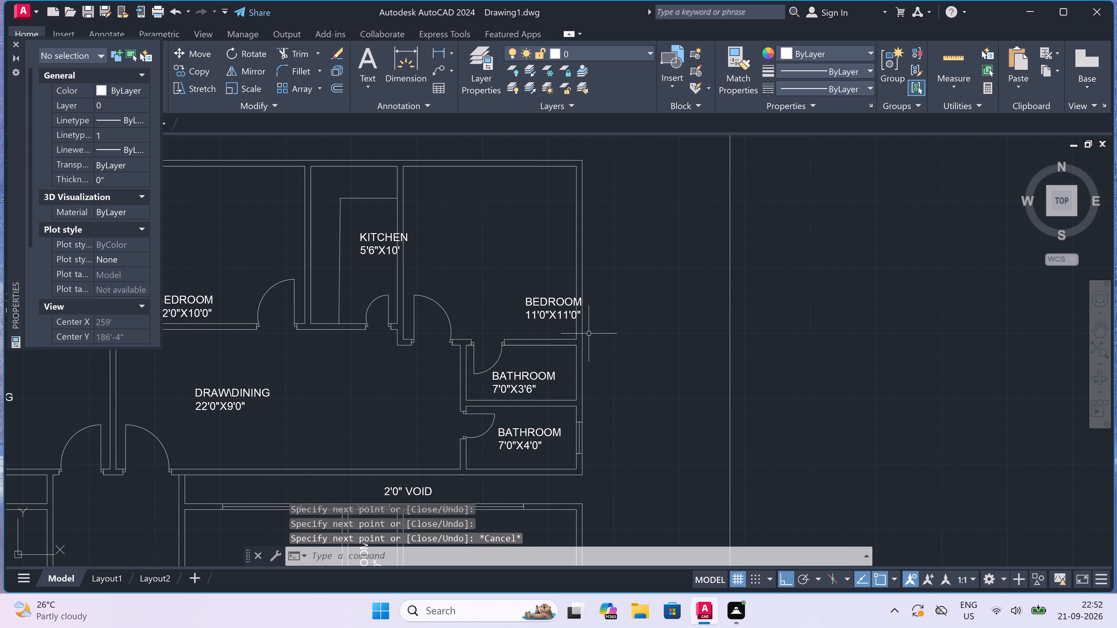
key("space")
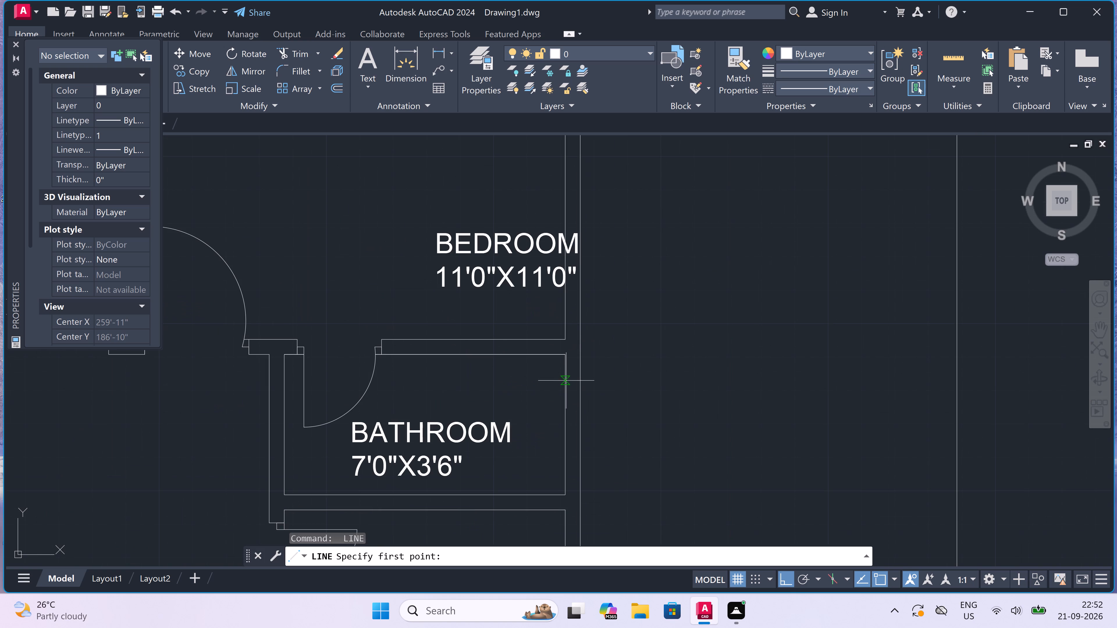
left_click(565, 383)
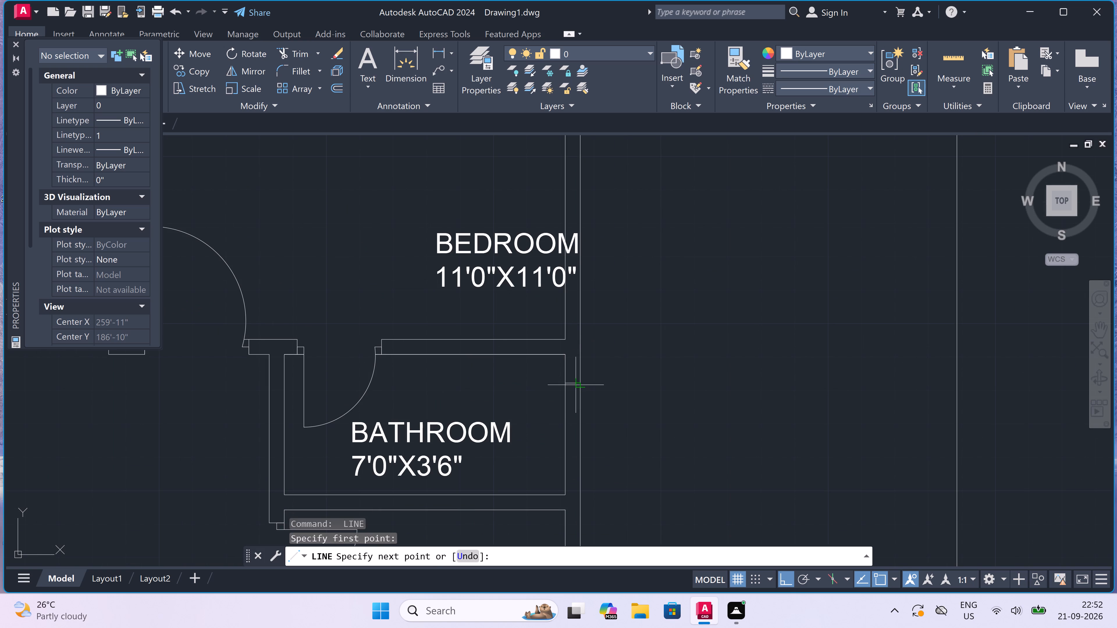
left_click(577, 383)
left_click(569, 384)
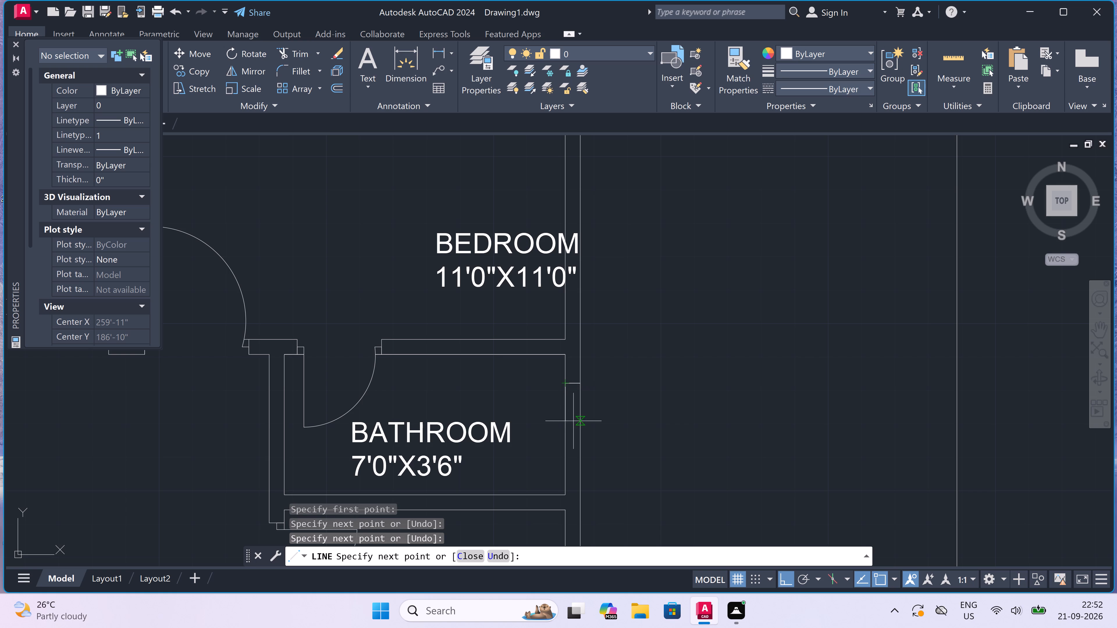
key("ctrl+z")
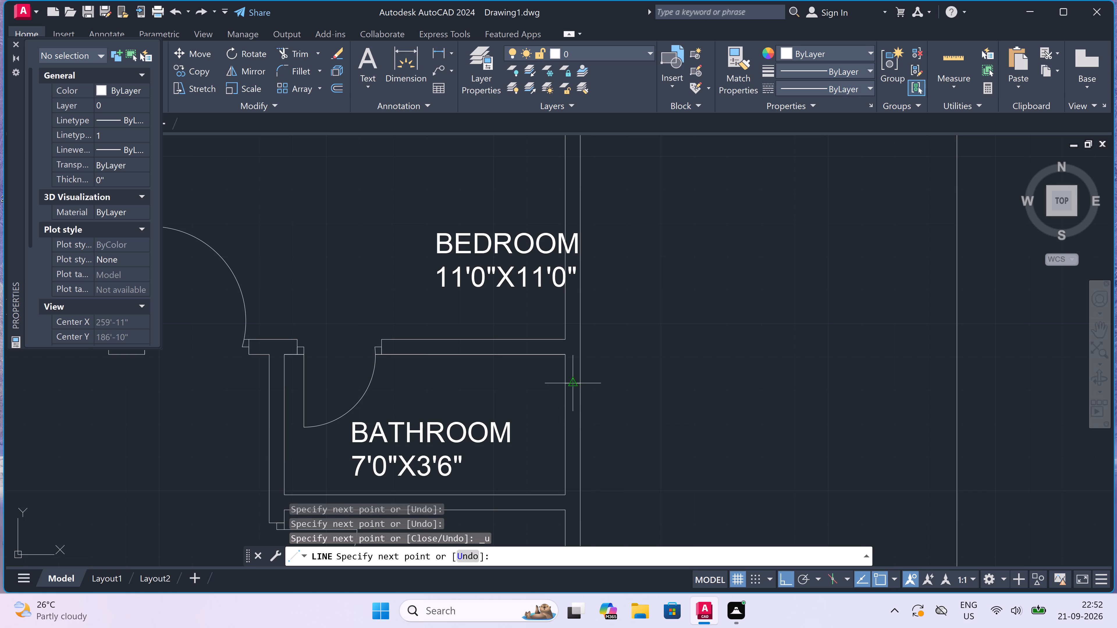
left_click_drag(574, 386, 574, 390)
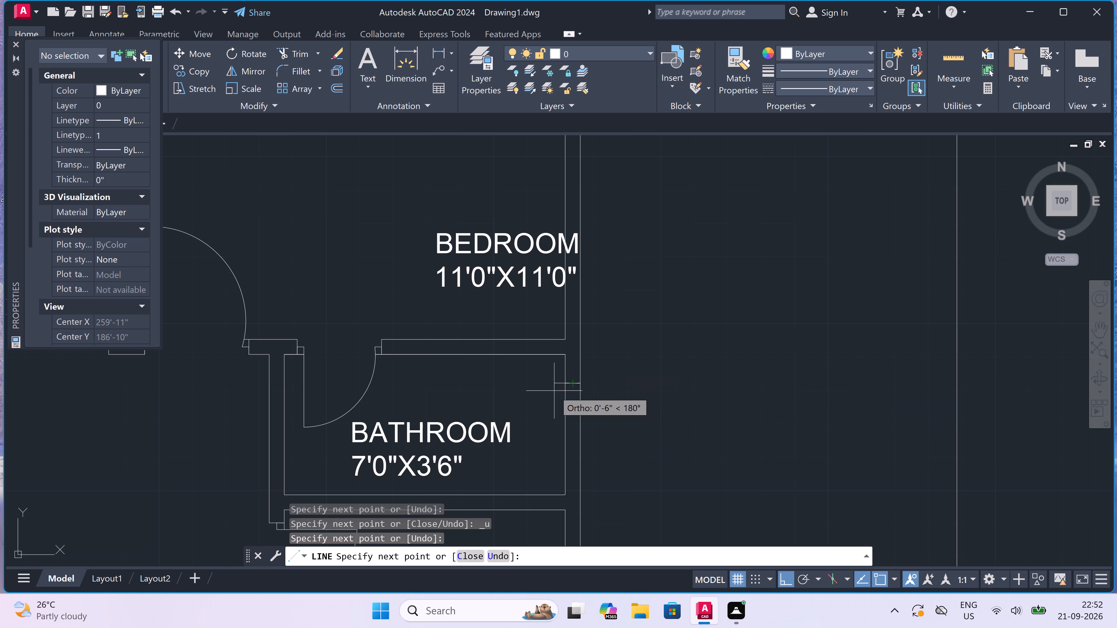
scroll(565, 470, "up", 2)
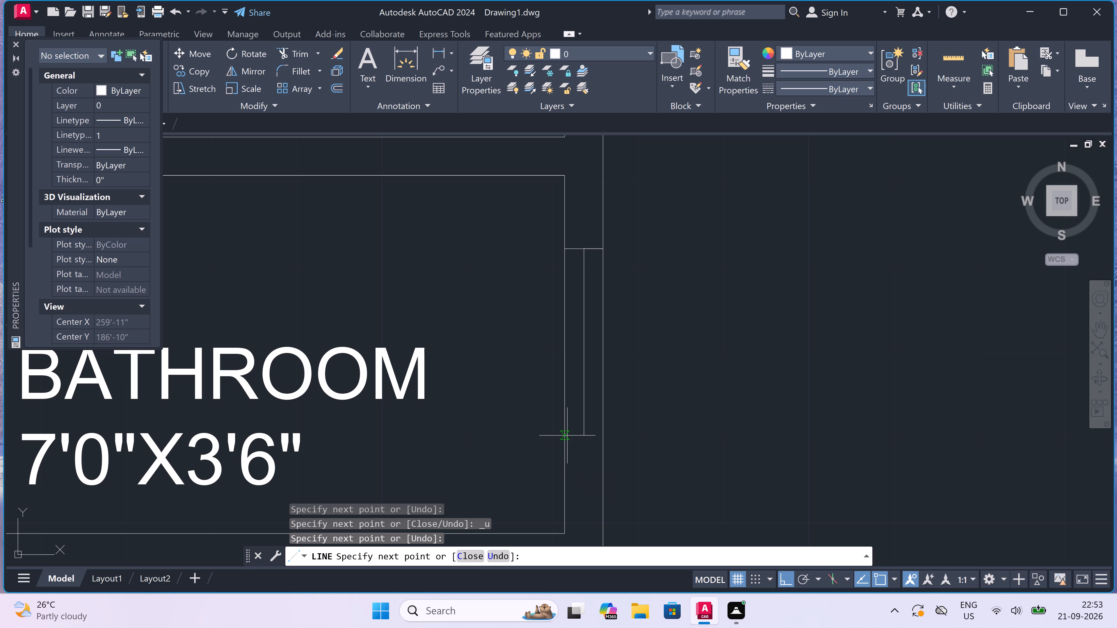
type("2'")
key("space")
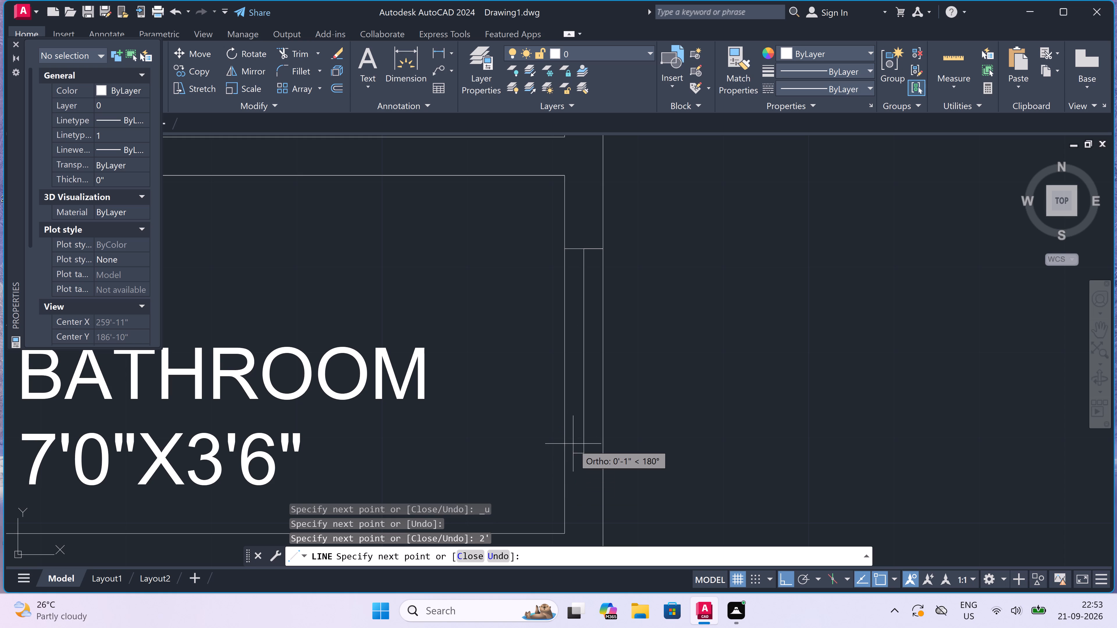
left_click(565, 452)
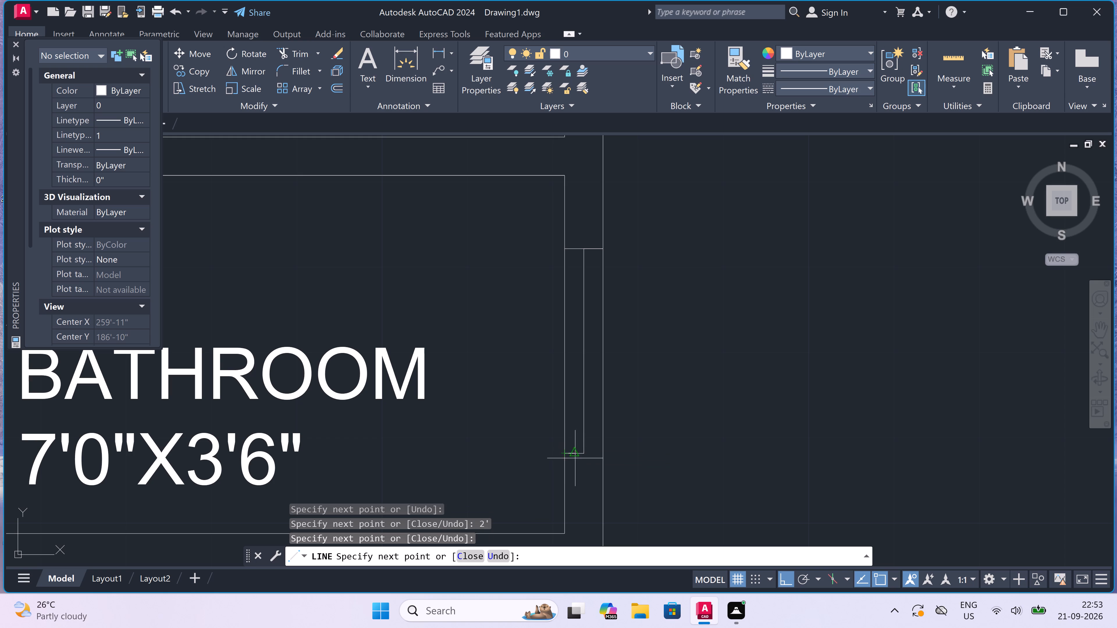
left_click(601, 455)
key("Escape")
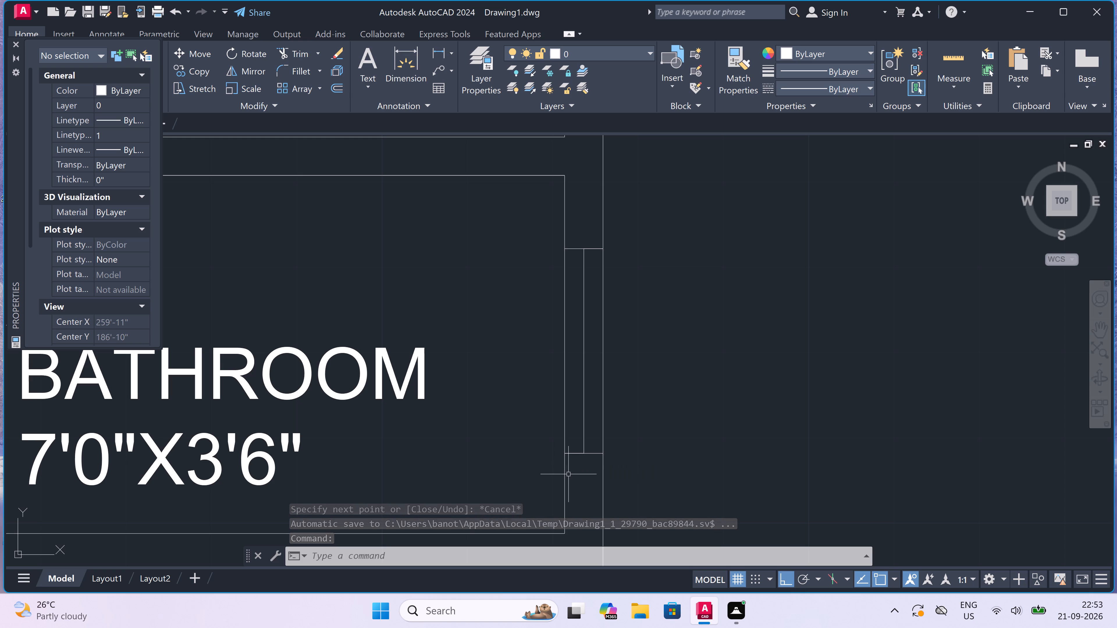
Move the north-east 11'0"X11'0" BEDROOM label straight west so it sits clear of the east wall.
scroll(552, 486, "down", 2)
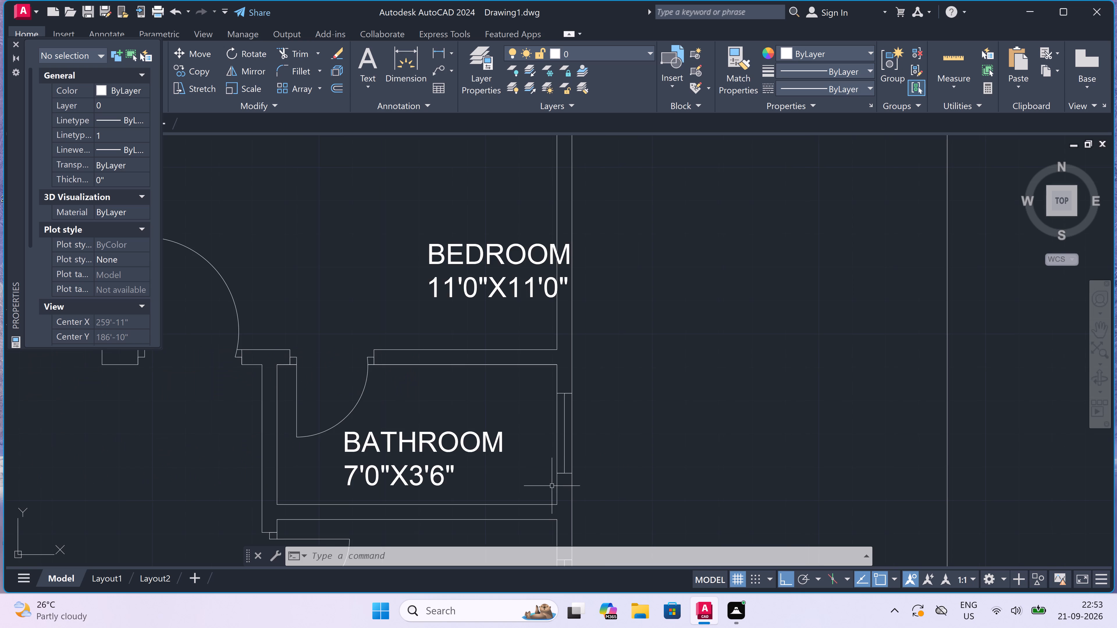
scroll(552, 486, "down", 2)
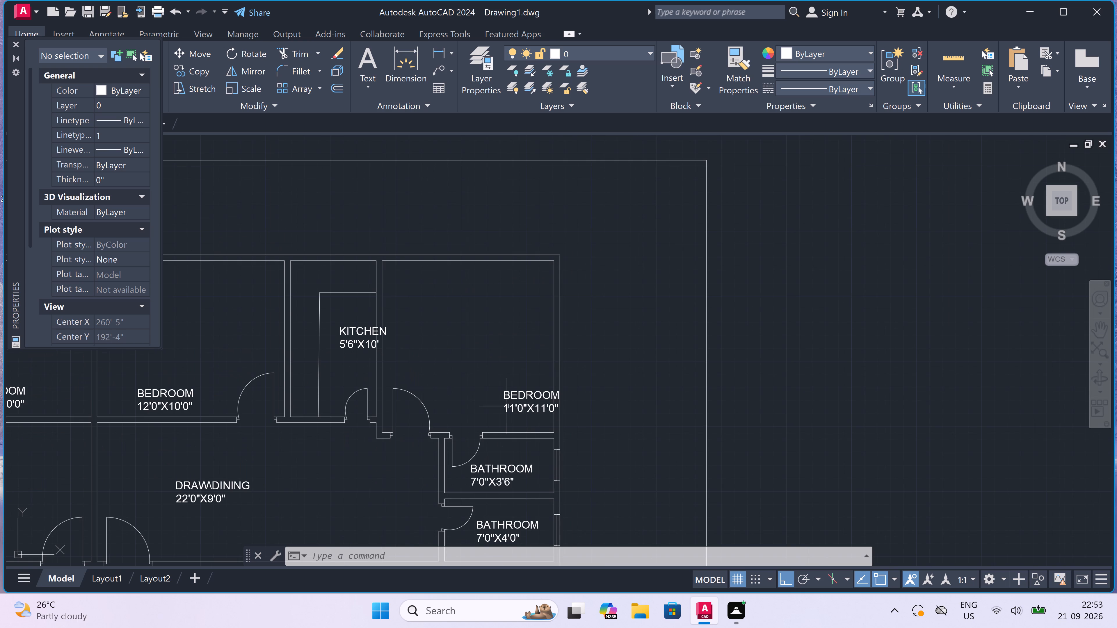
scroll(502, 402, "up", 1)
left_click(512, 399)
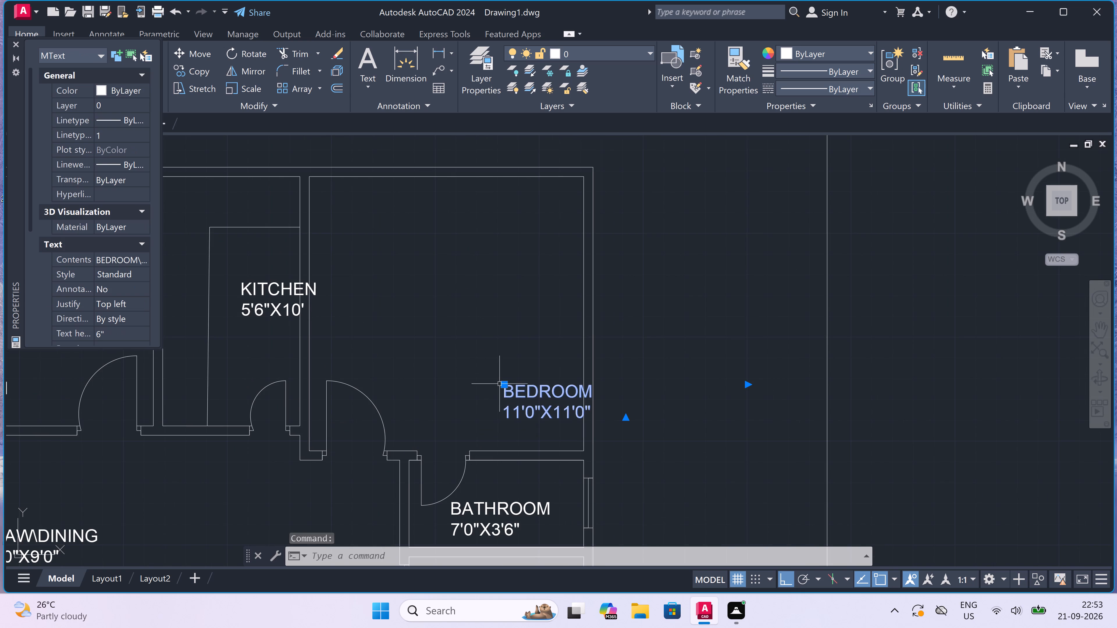
left_click(501, 384)
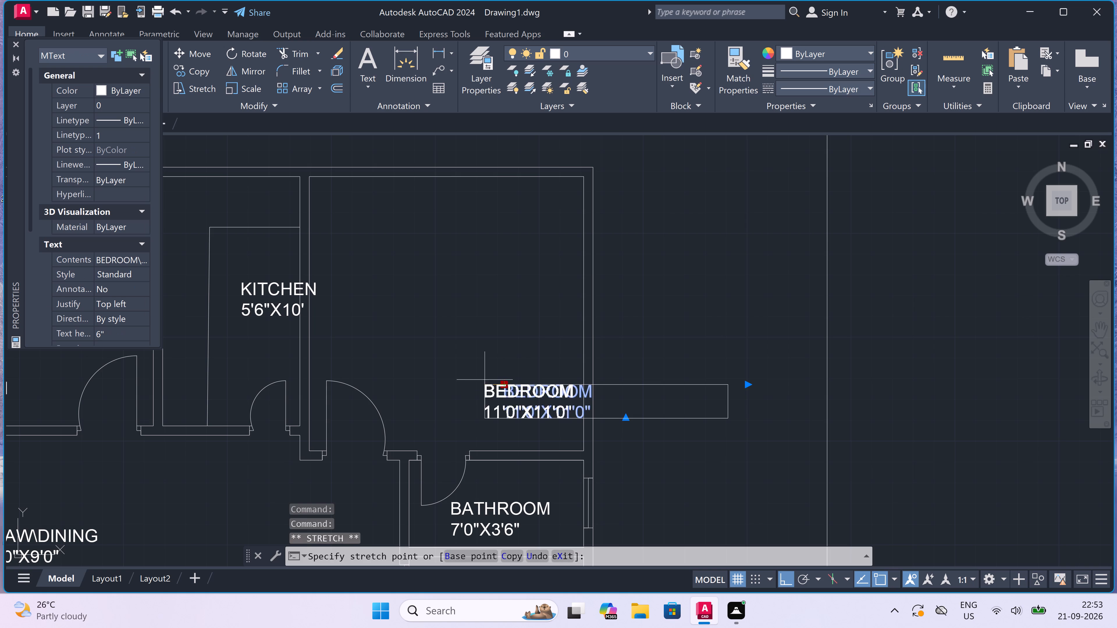
left_click(428, 369)
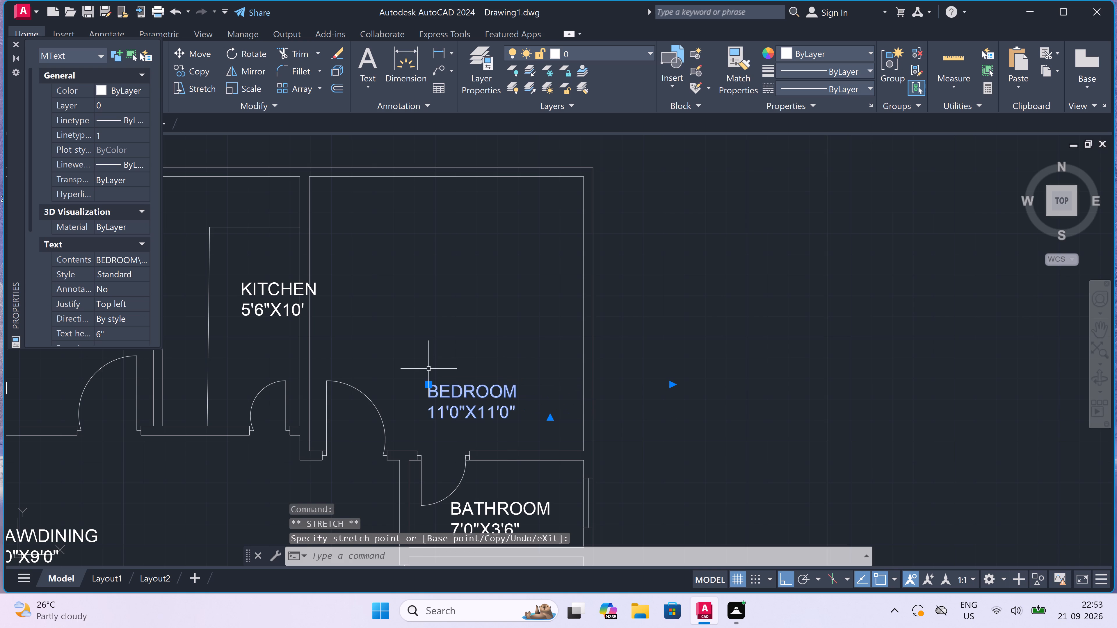
key("Escape")
Draw a window in the north wall of the north-east 11'0"X11'0" BEDROOM, with a 5' centre line and full-thickness end lines.
type("L")
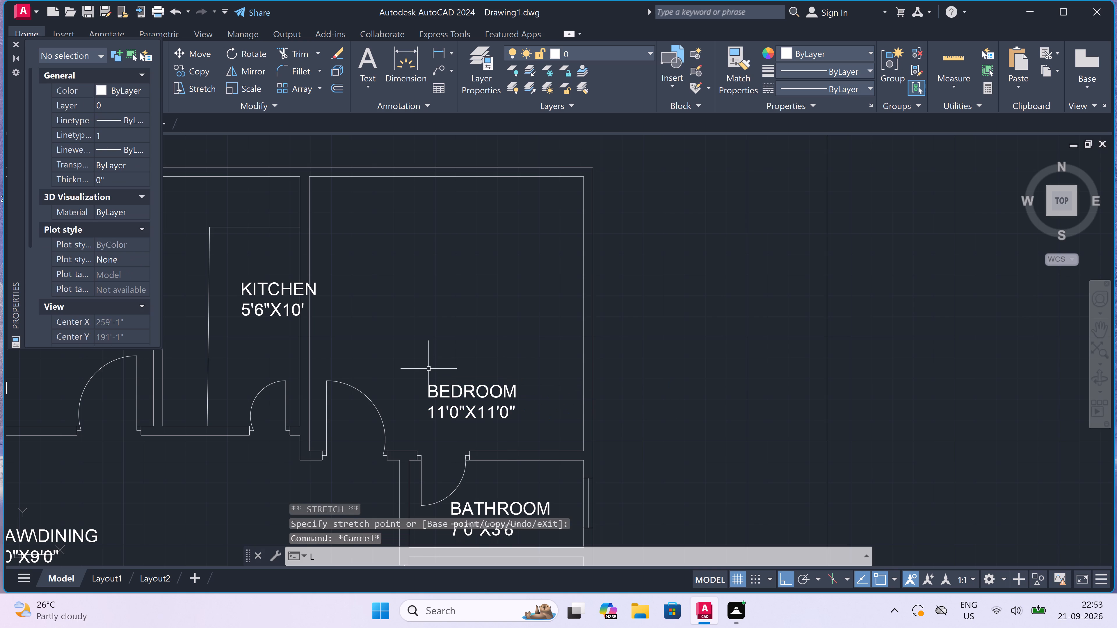
key("space")
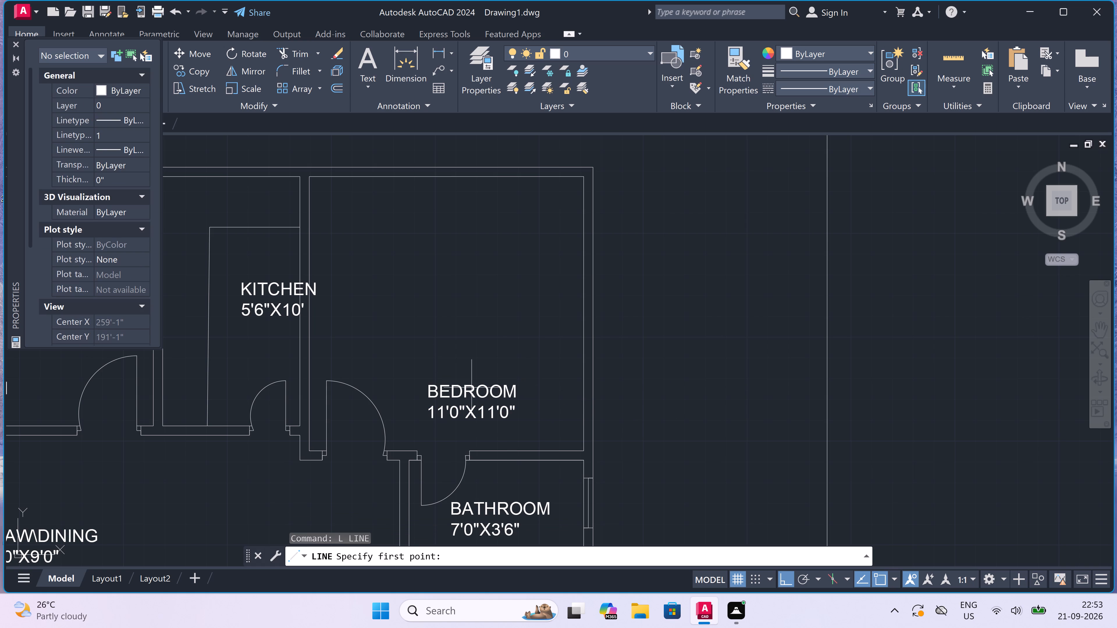
scroll(571, 375, "down", 3)
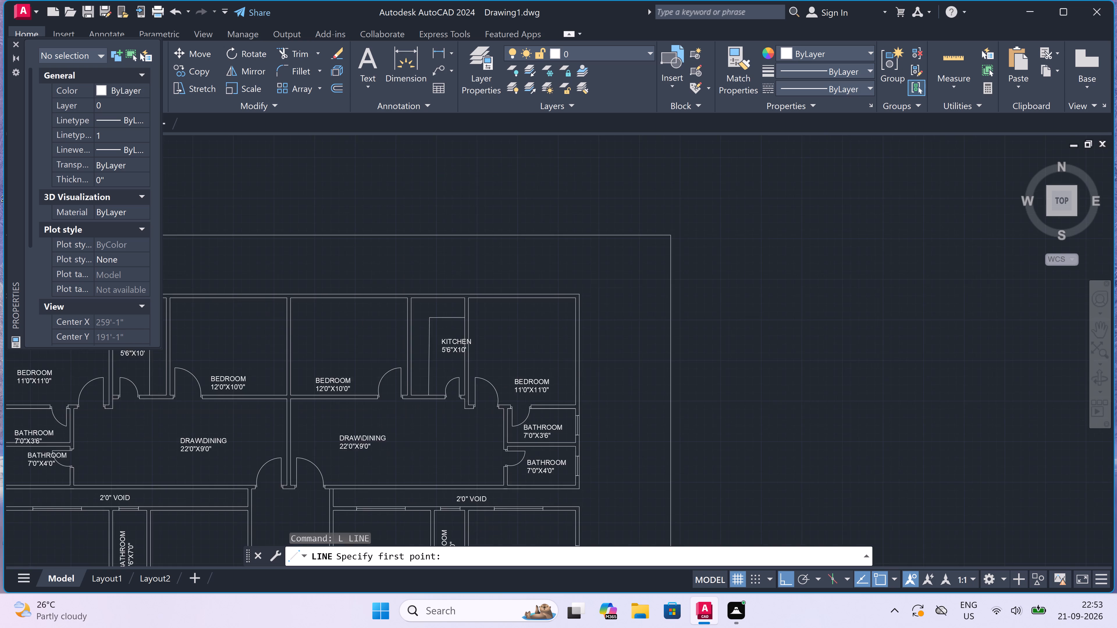
scroll(571, 375, "down", 2)
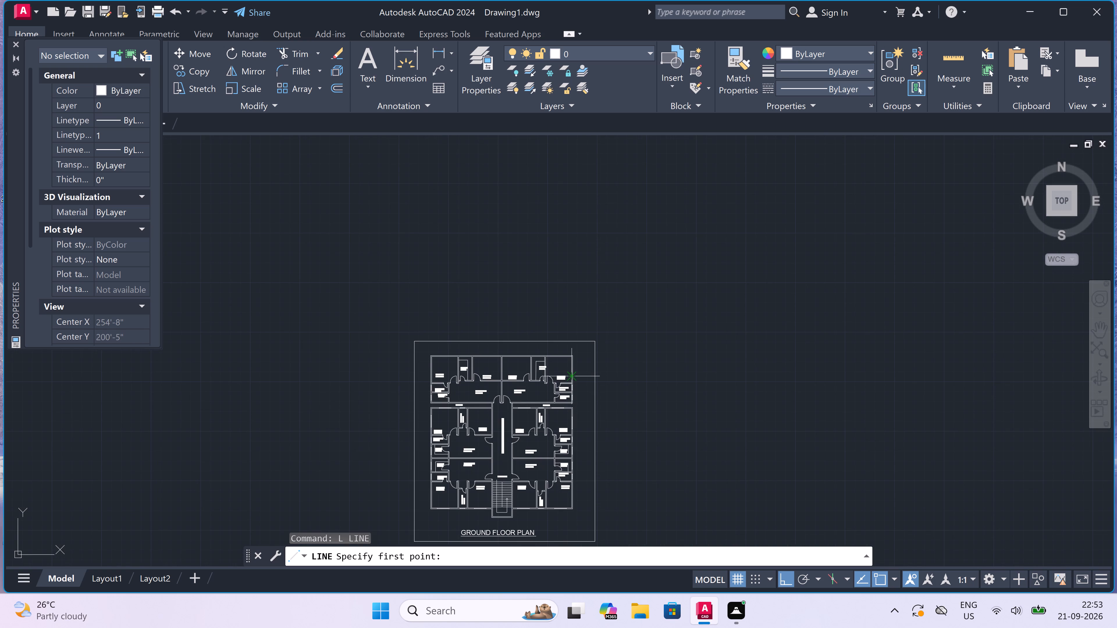
scroll(561, 546, "up", 2)
scroll(575, 509, "up", 4)
scroll(575, 509, "down", 4)
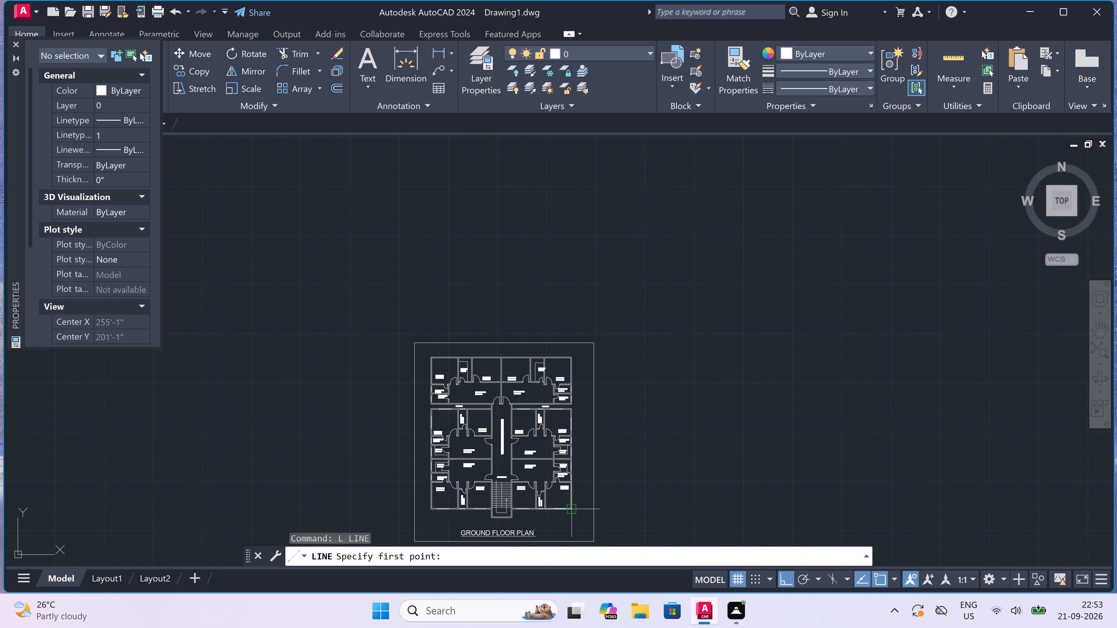
scroll(549, 357, "up", 6)
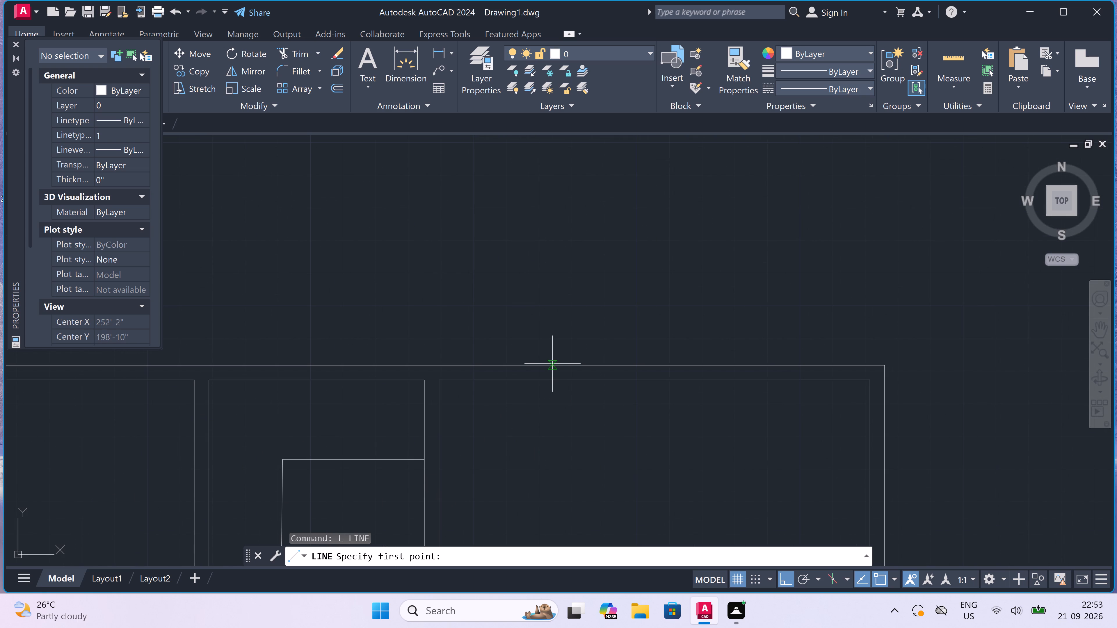
left_click(546, 364)
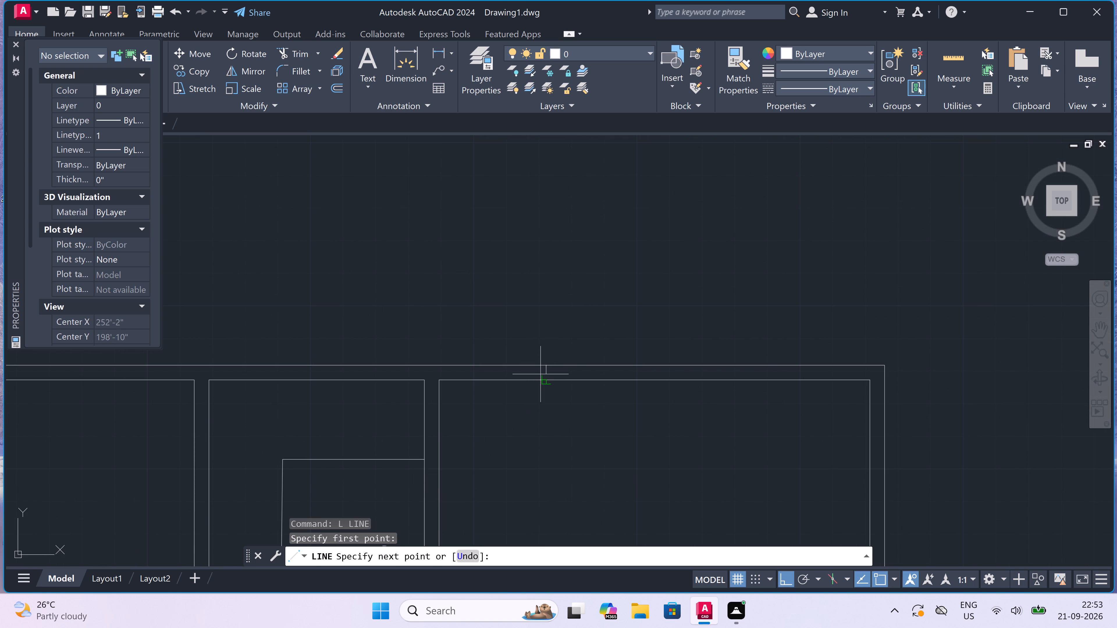
left_click(542, 379)
scroll(543, 377, "up", 1)
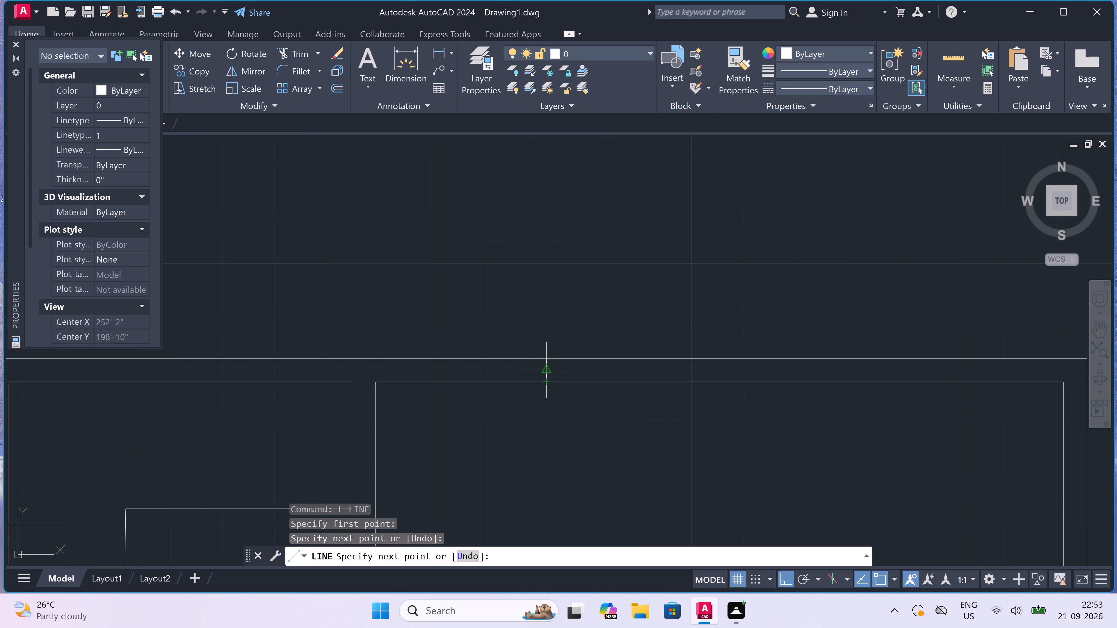
left_click_drag(544, 372, 550, 374)
type("5'")
key("space")
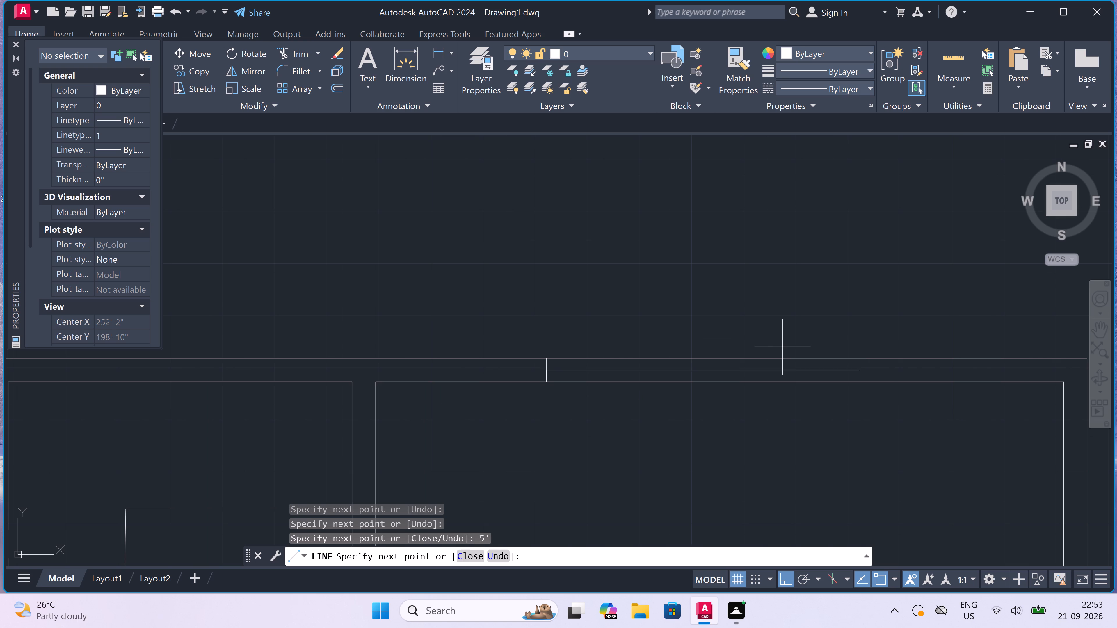
left_click(859, 358)
left_click(860, 378)
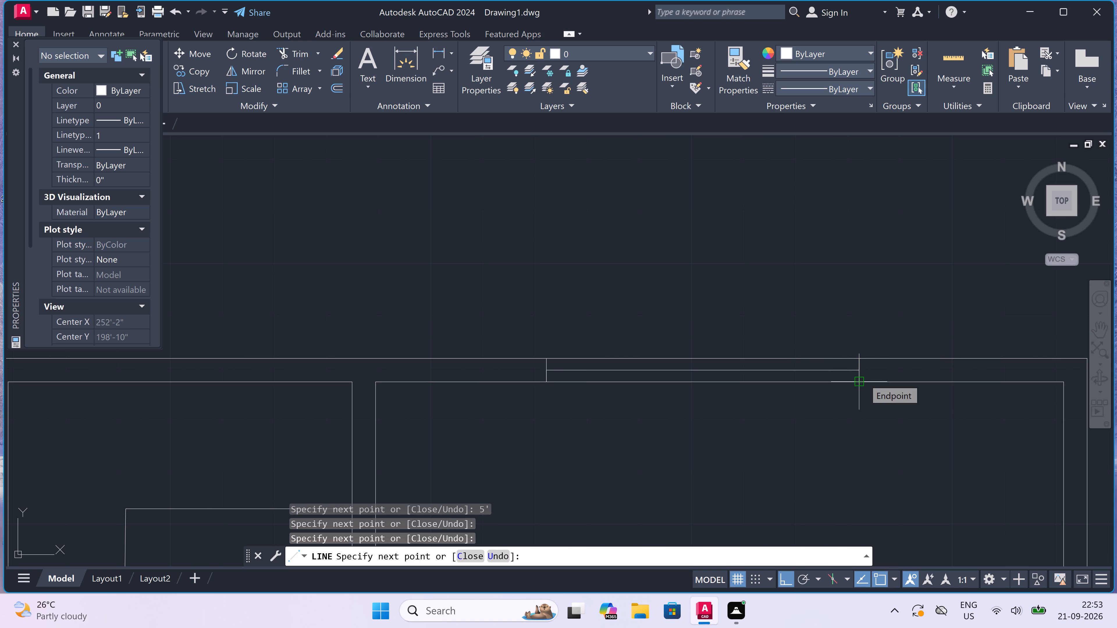
key("Escape")
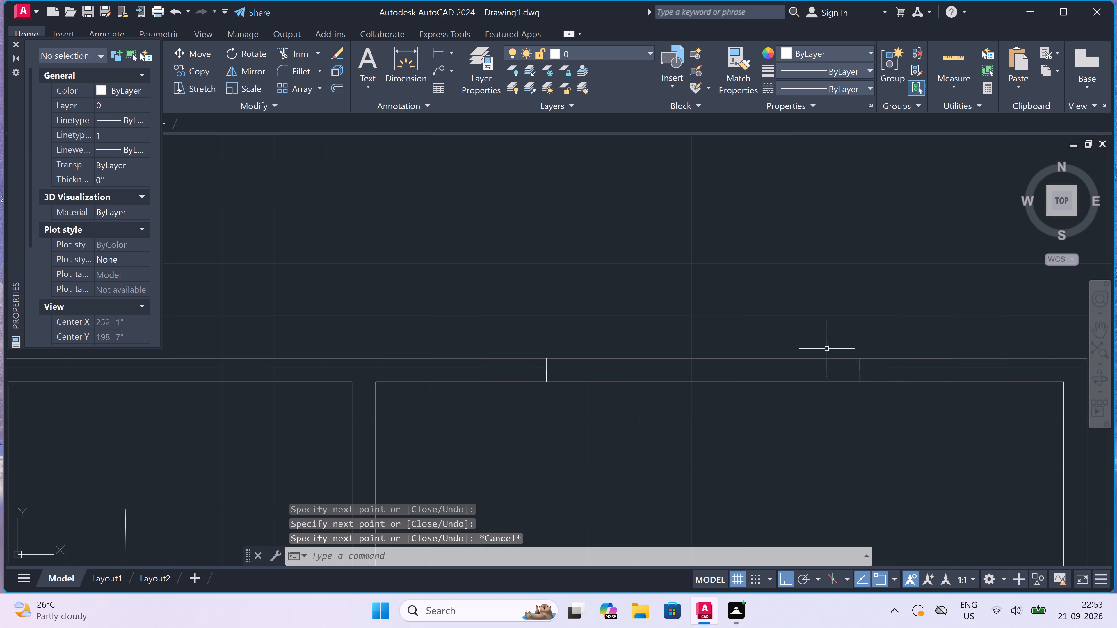
Move the eastern 5'6"X10' KITCHEN label straight west so it sits between the counter line and the kitchen's east wall.
scroll(794, 318, "down", 4)
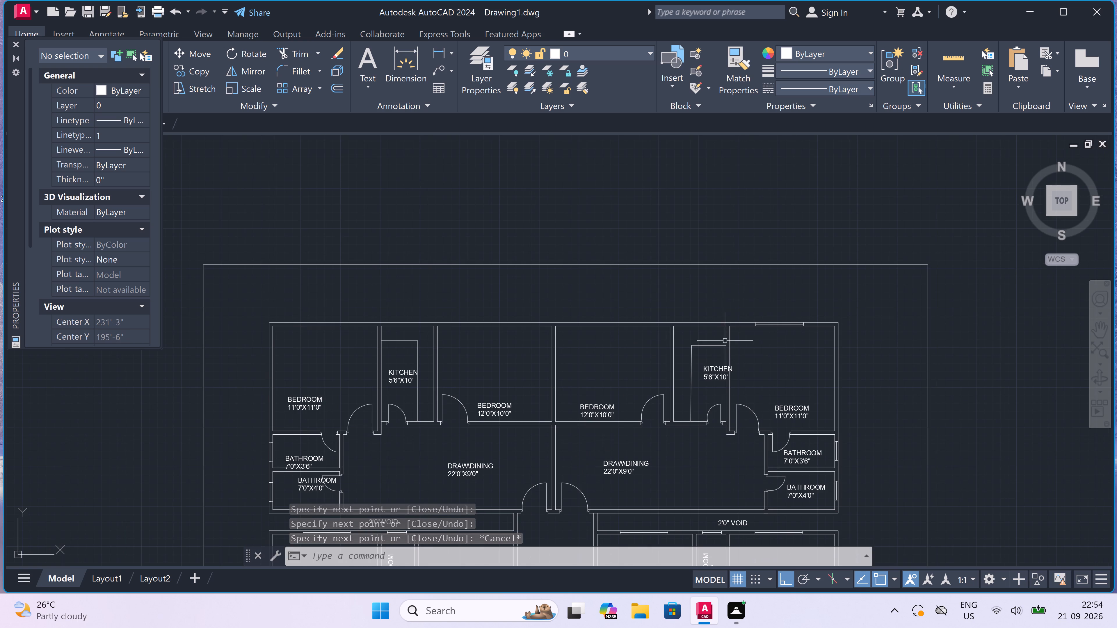
scroll(715, 363, "up", 2)
left_click(704, 379)
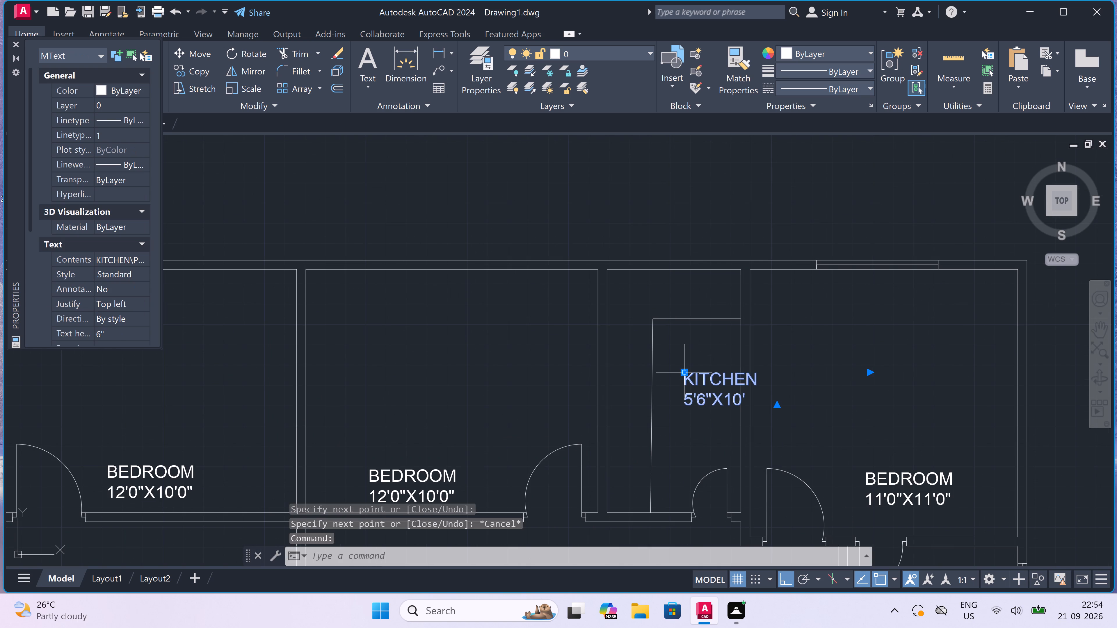
left_click(685, 372)
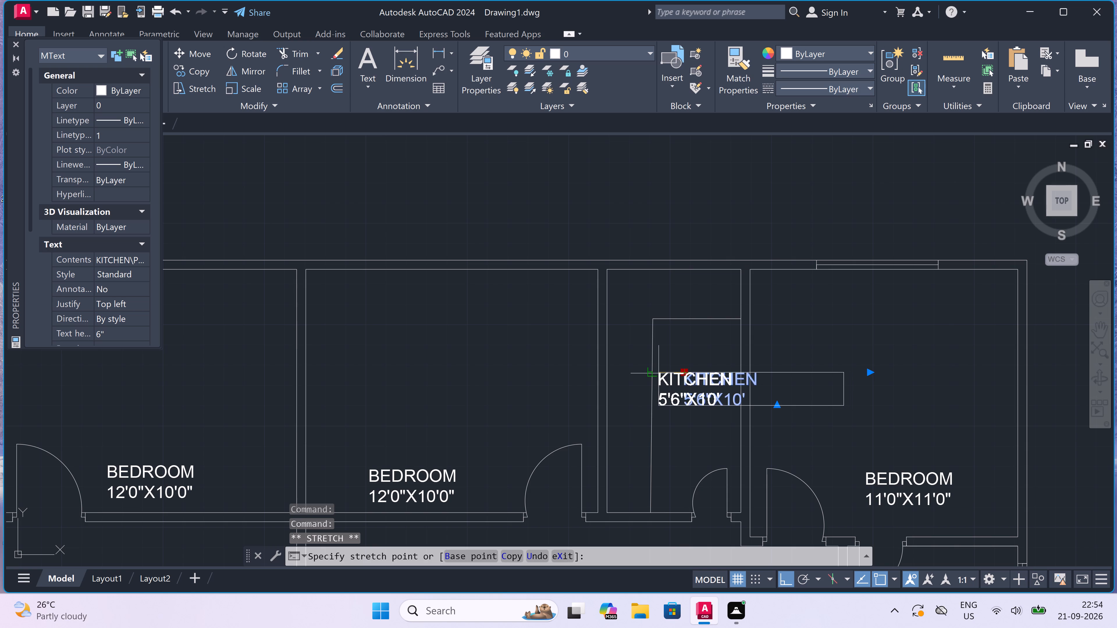
scroll(659, 373, "up", 2)
left_click(659, 373)
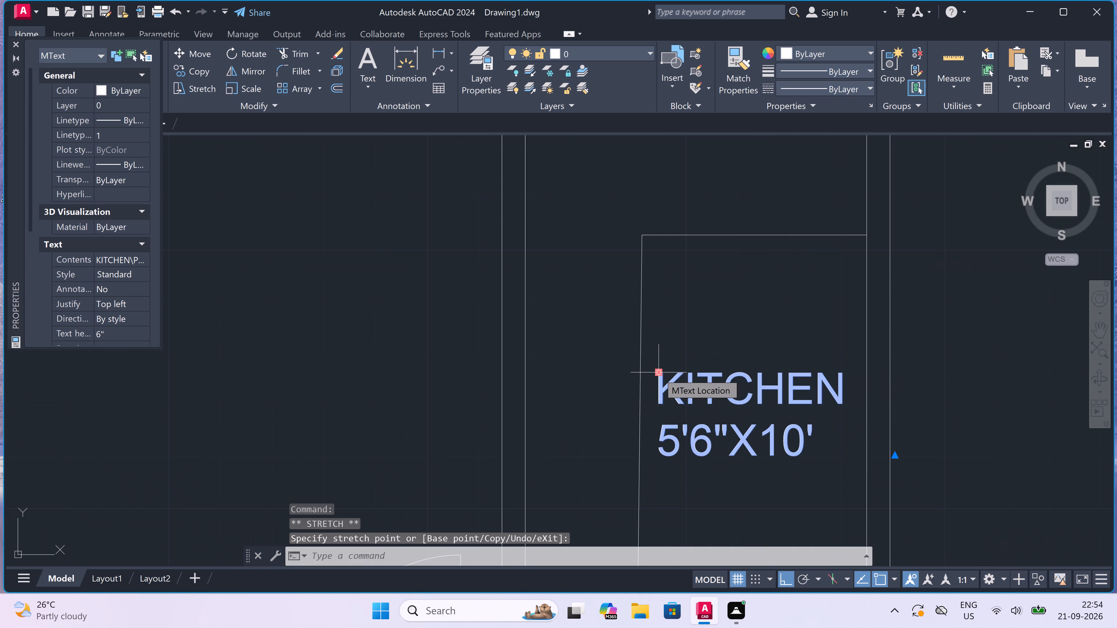
key("Escape")
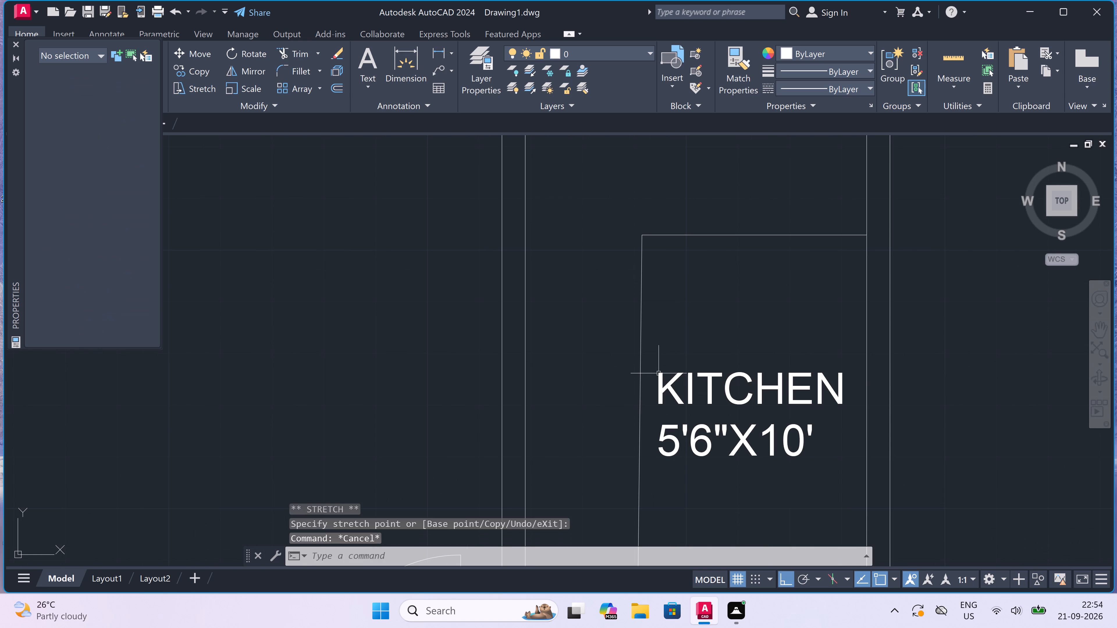
Draw a window in the north wall of the eastern 5'6"X10' KITCHEN, with a 3' centre line and full-thickness end lines.
type("L")
key("space")
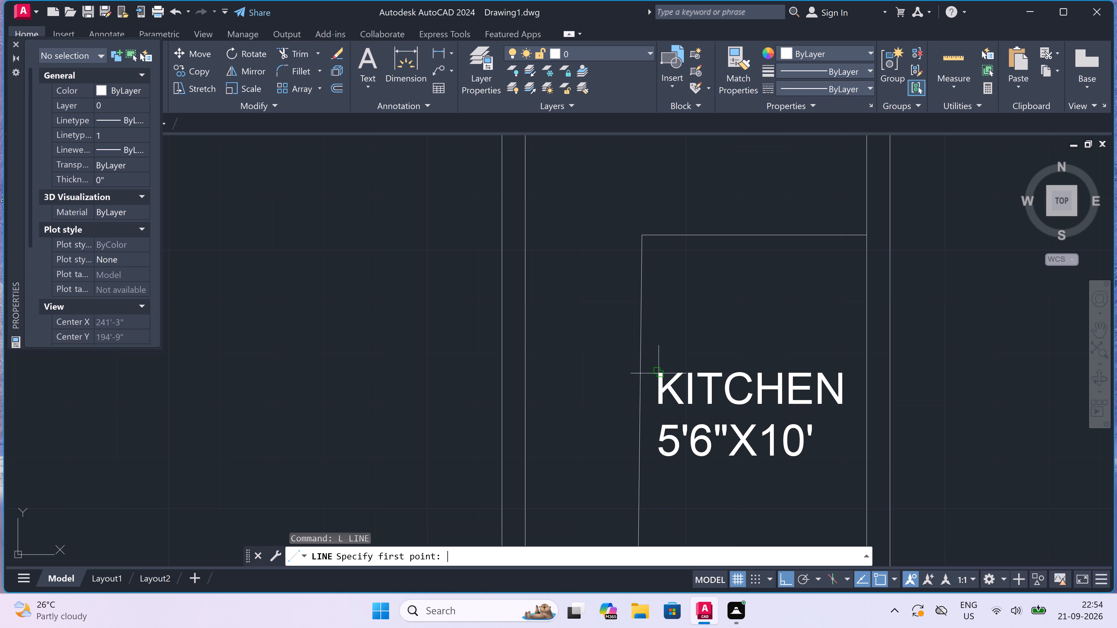
scroll(659, 373, "down", 3)
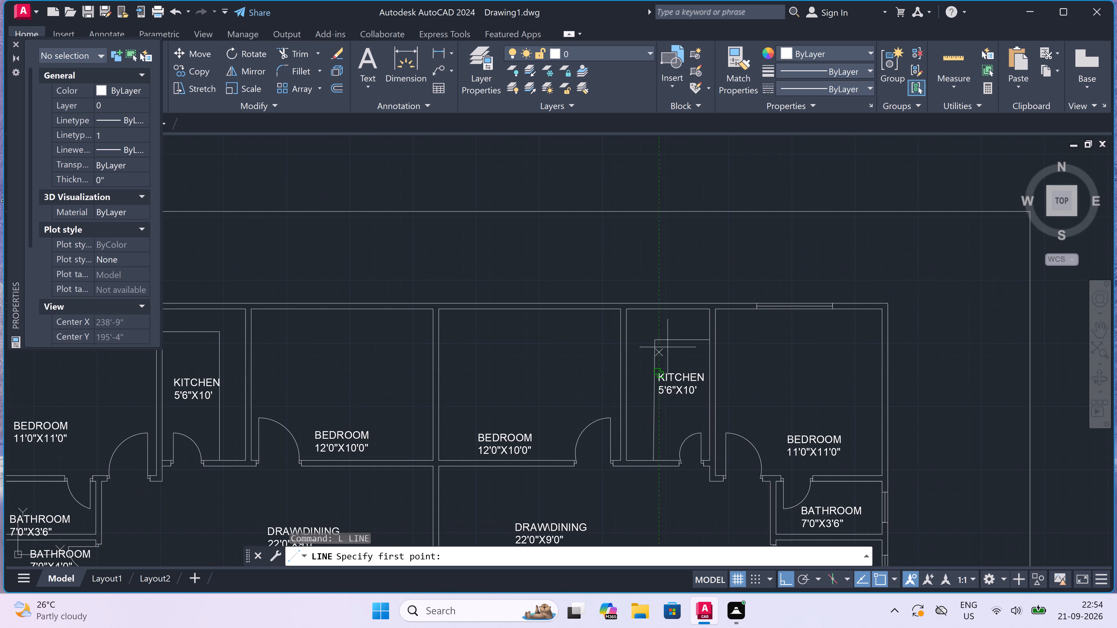
scroll(683, 324, "up", 1)
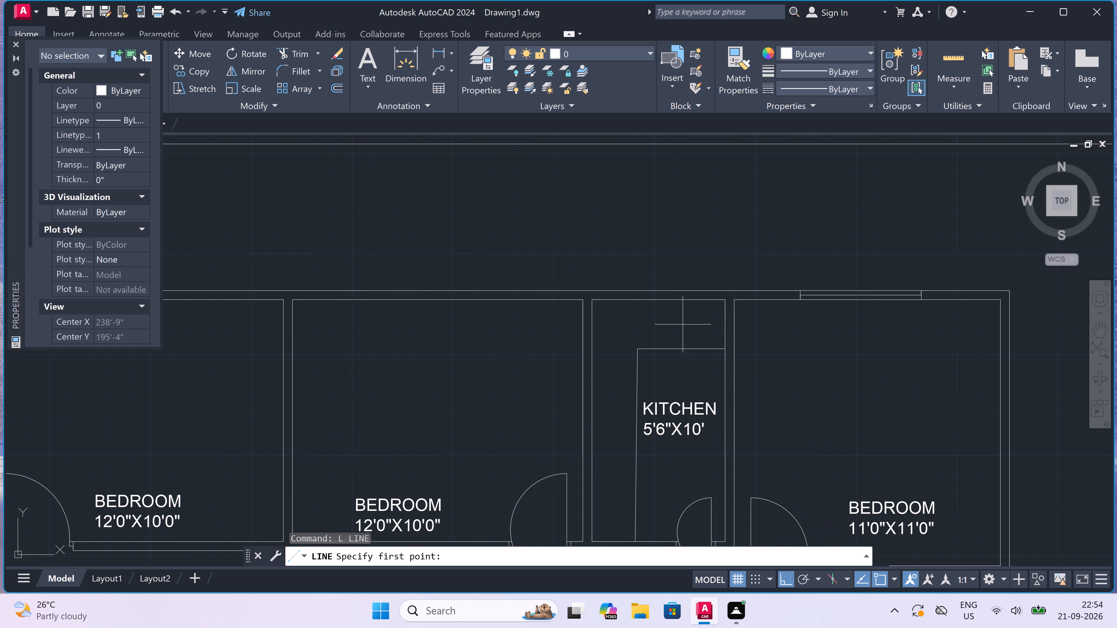
scroll(683, 324, "down", 1)
scroll(699, 293, "up", 2)
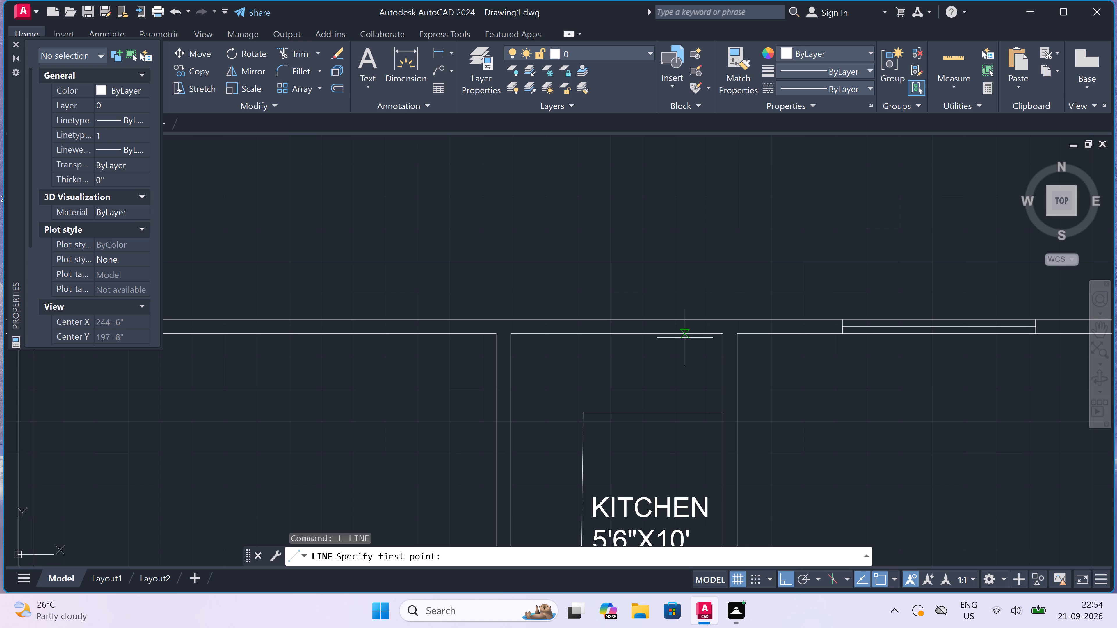
scroll(685, 338, "up", 1)
left_click(685, 332)
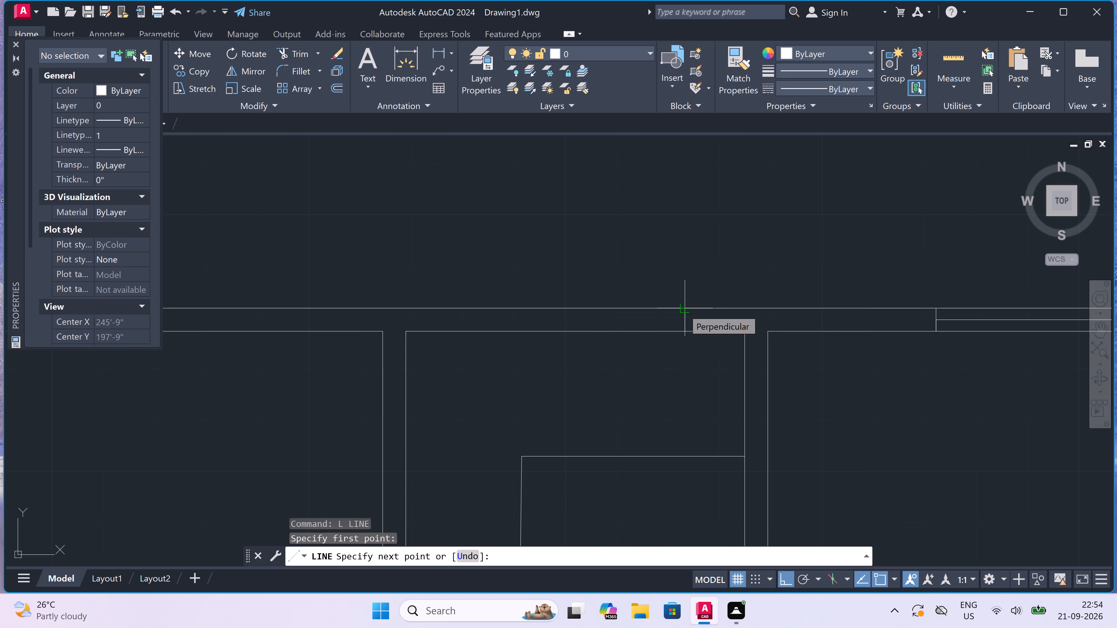
left_click(683, 309)
left_click(682, 320)
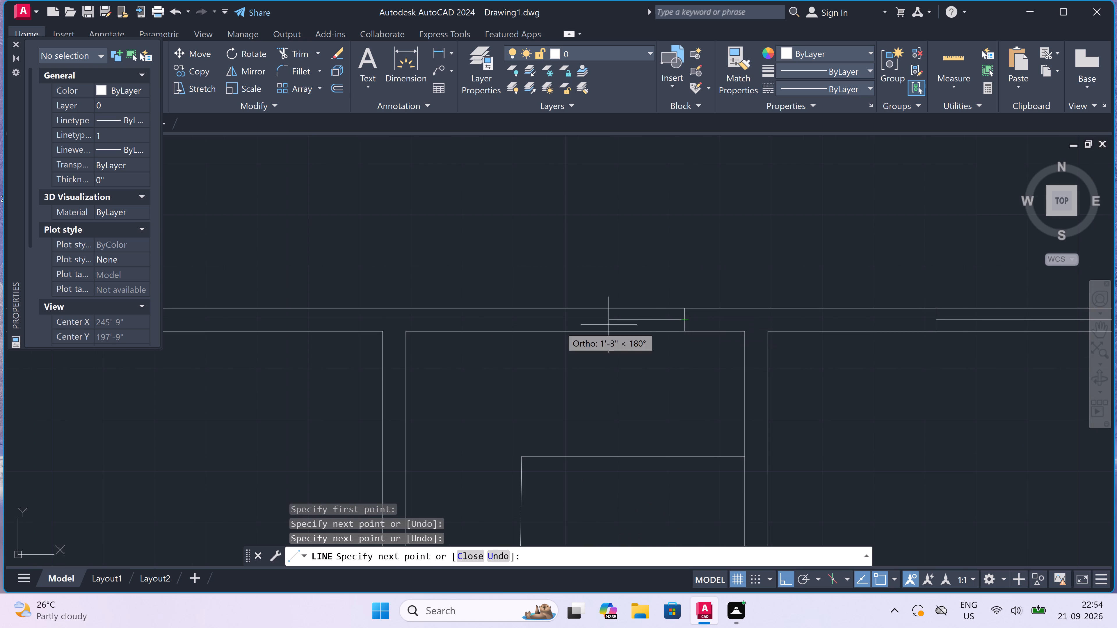
type("3'")
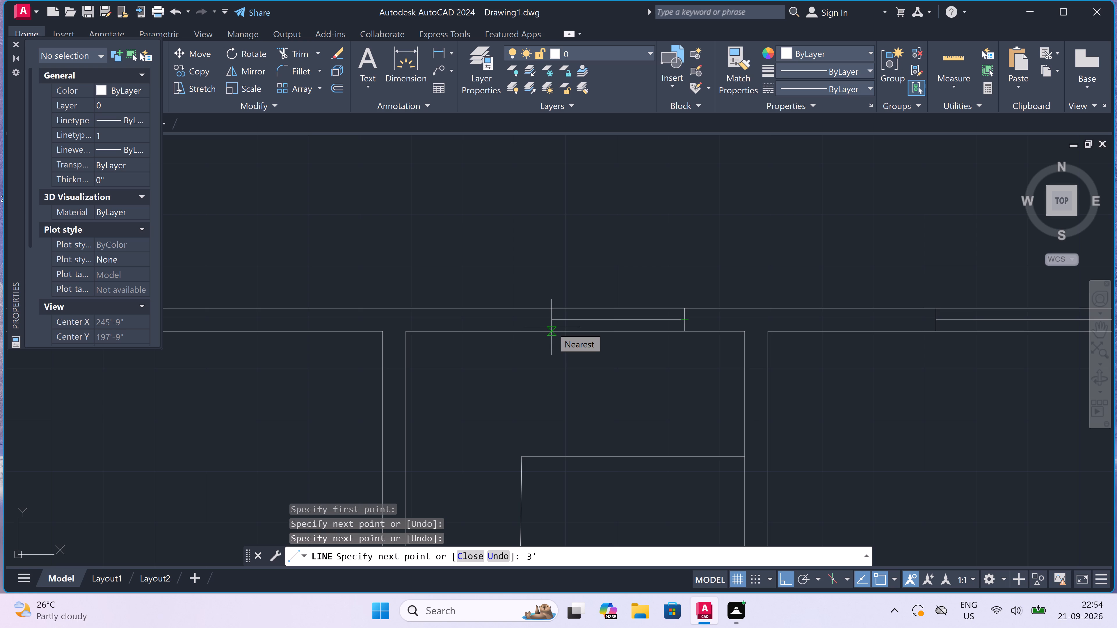
key("space")
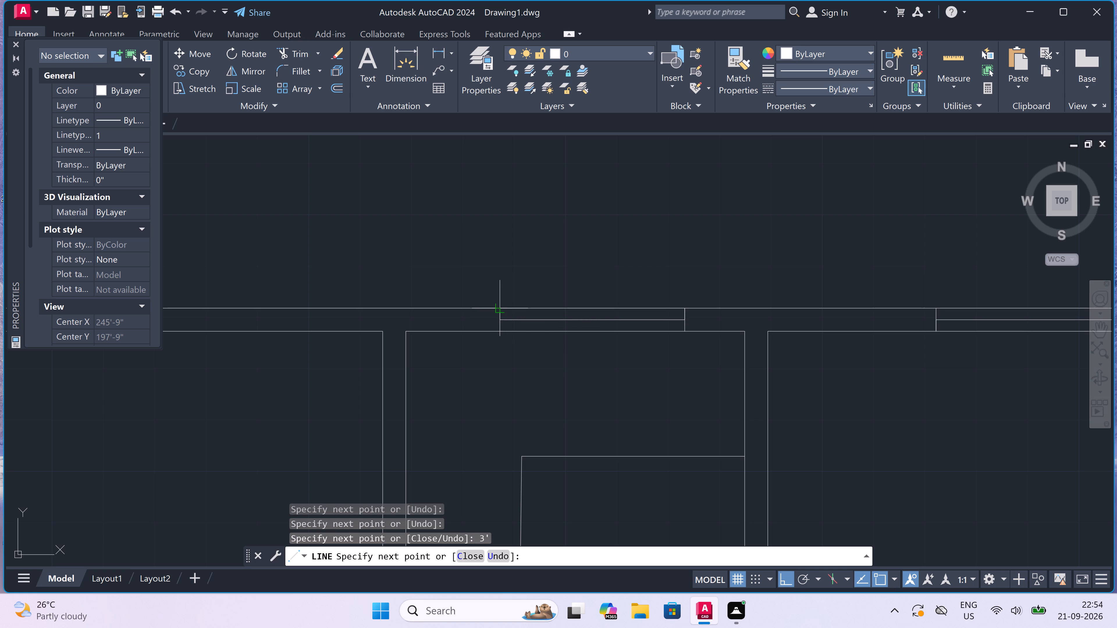
left_click(501, 307)
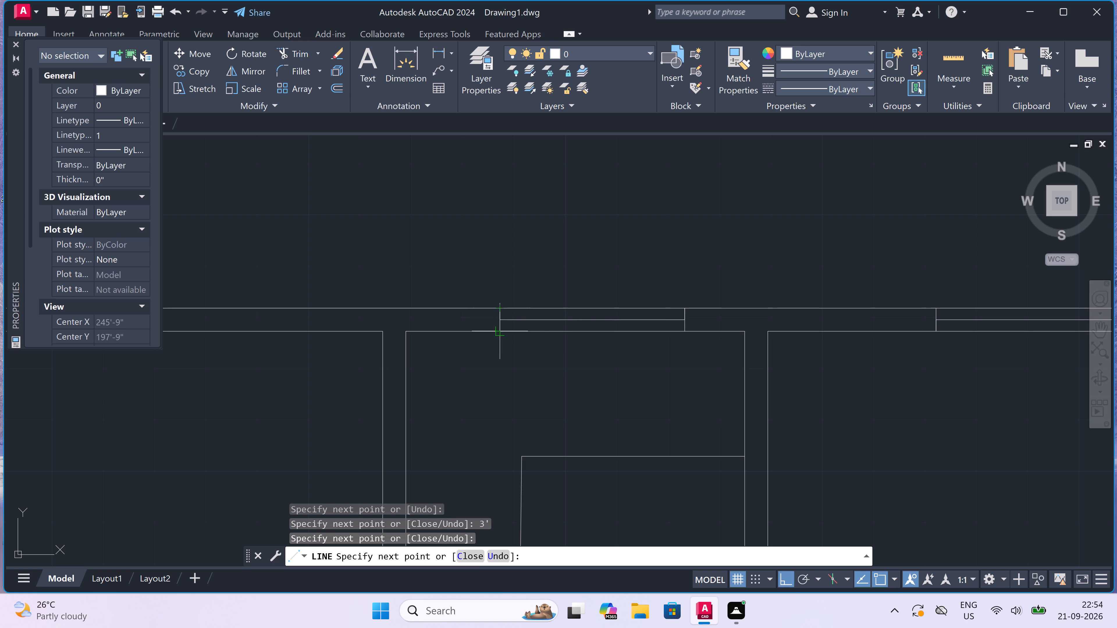
left_click(500, 335)
key("Escape")
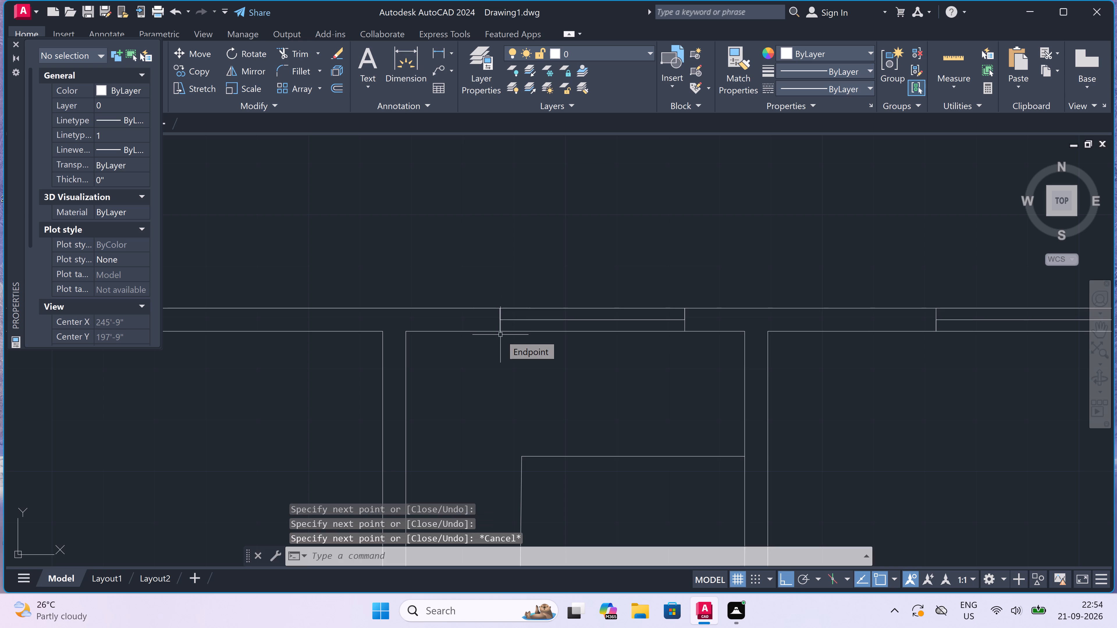
Draw a window in the north wall of the eastern 12'0"X10'0" BEDROOM, with a 5' centre line and full-thickness end lines.
scroll(509, 321, "down", 2)
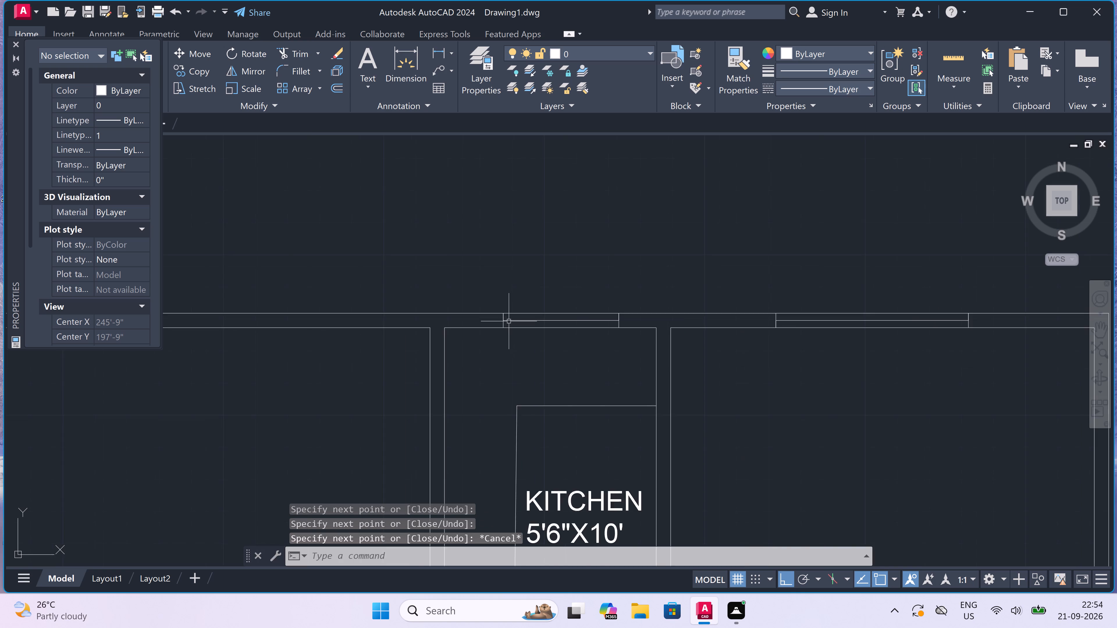
scroll(510, 320, "down", 2)
scroll(481, 329, "down", 1)
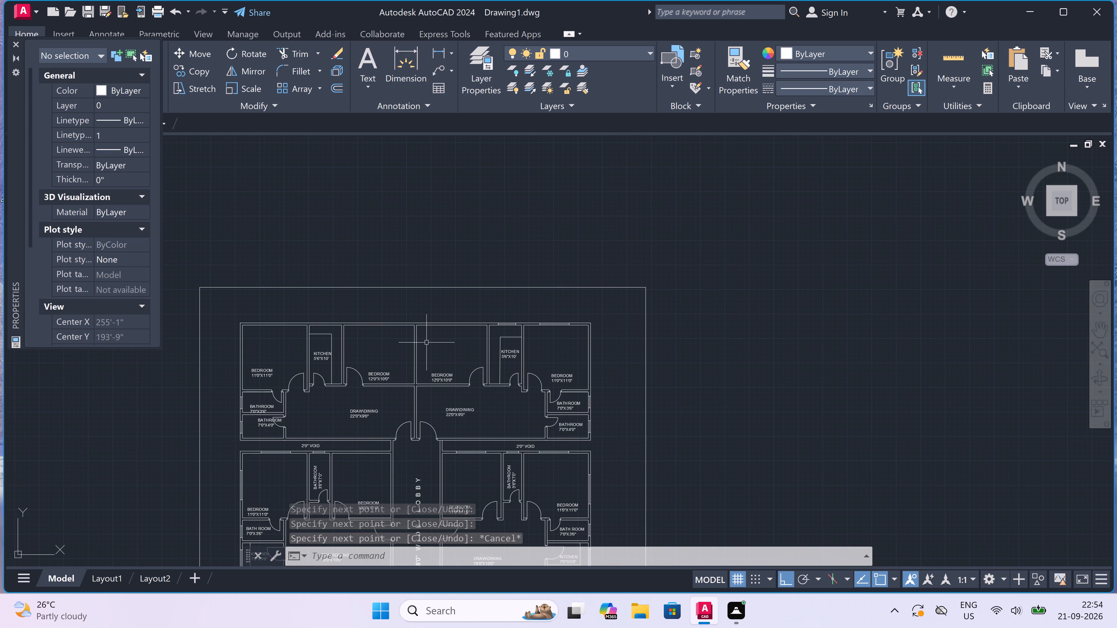
scroll(411, 345, "down", 1)
scroll(408, 348, "up", 3)
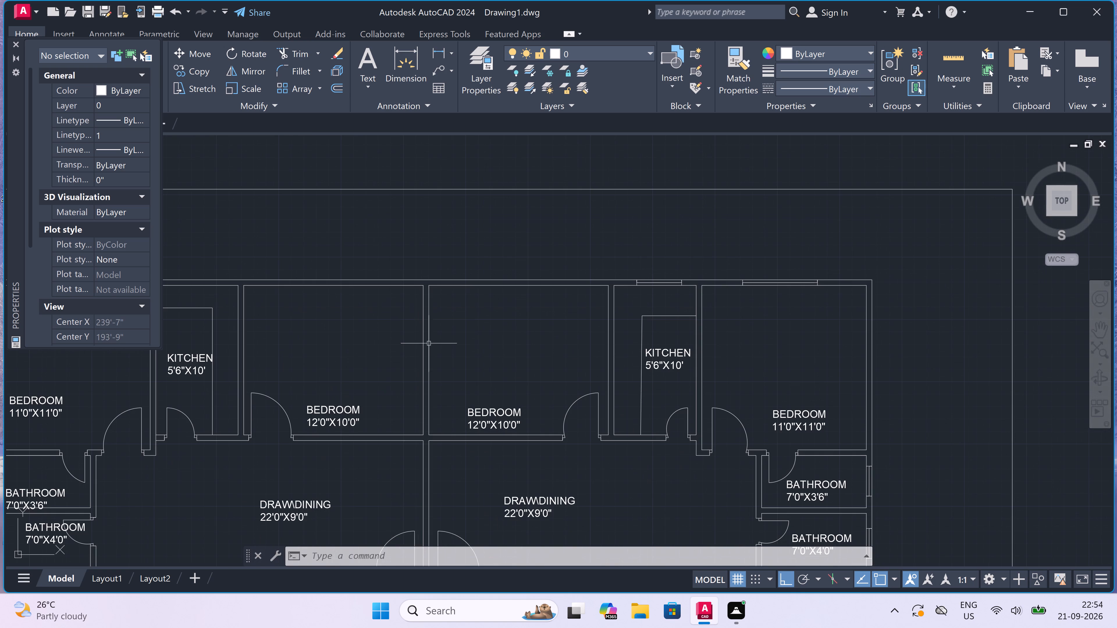
scroll(462, 327, "up", 1)
key("space")
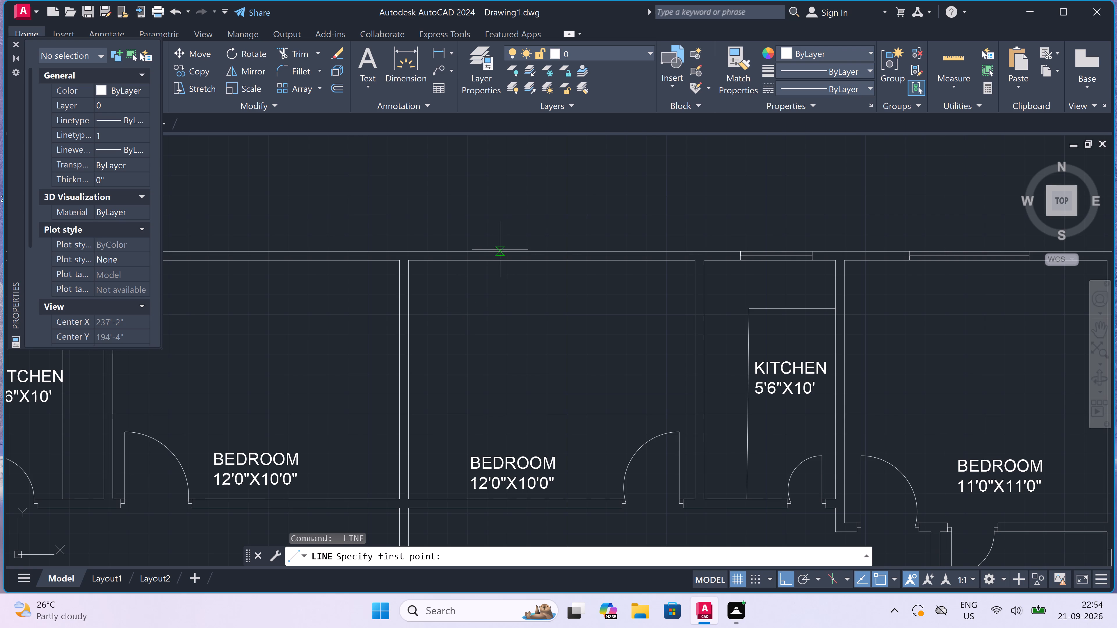
left_click(482, 251)
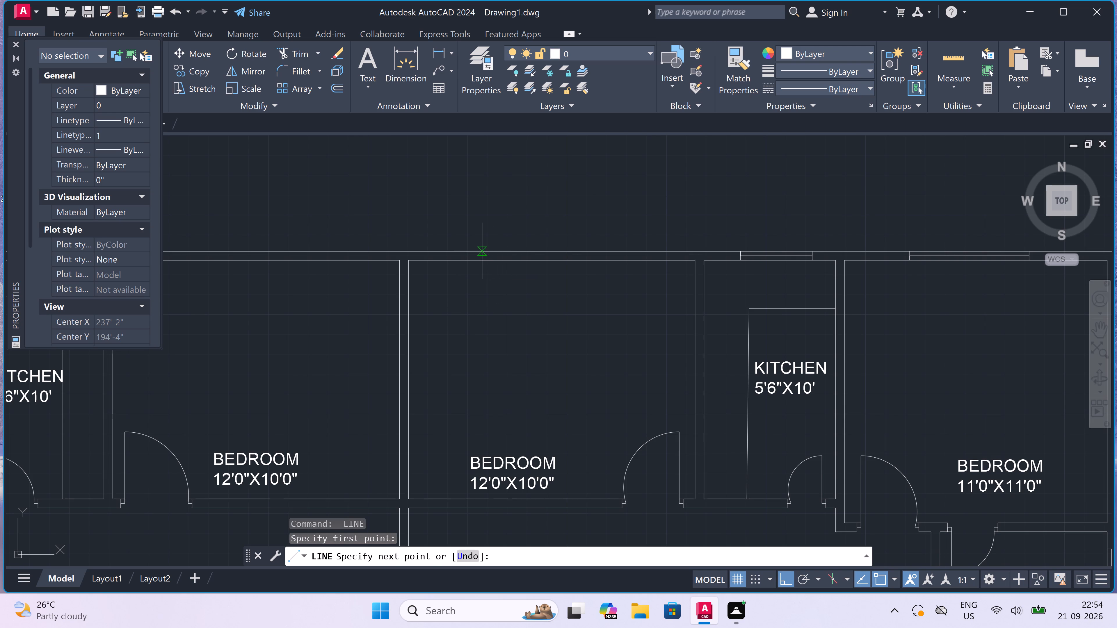
left_click(485, 264)
scroll(484, 263, "up", 1)
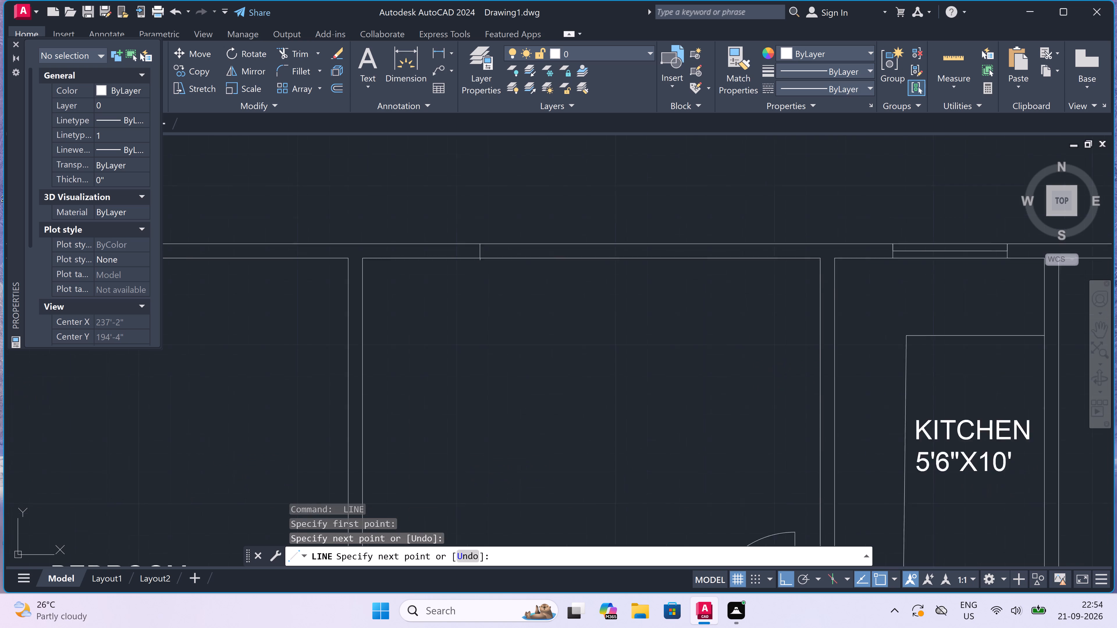
scroll(484, 263, "up", 1)
left_click(476, 240)
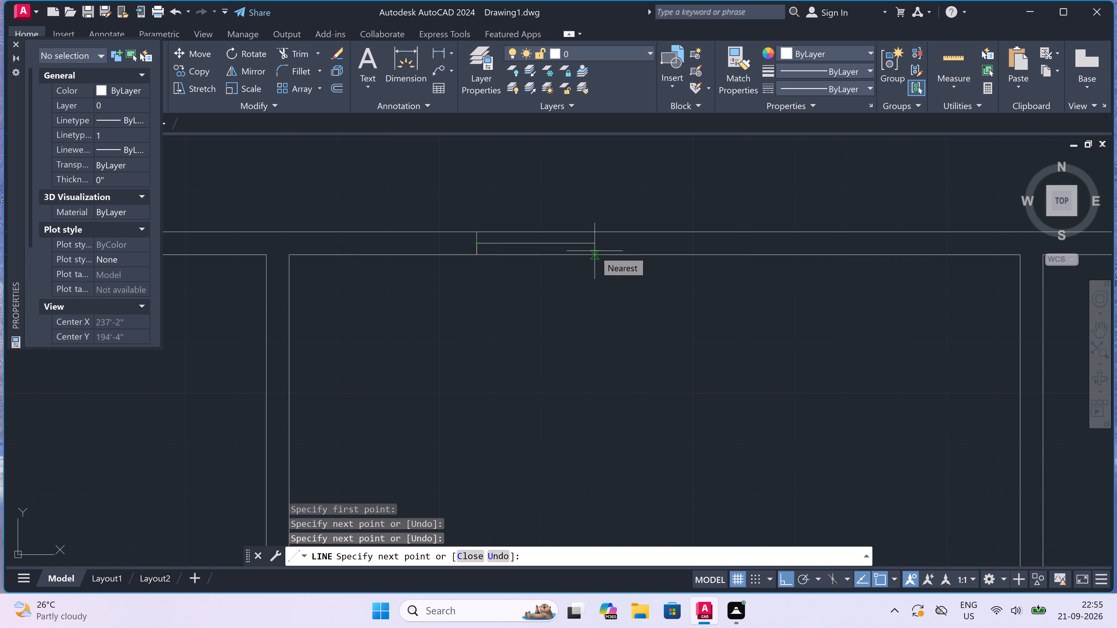
type("5'")
key("space")
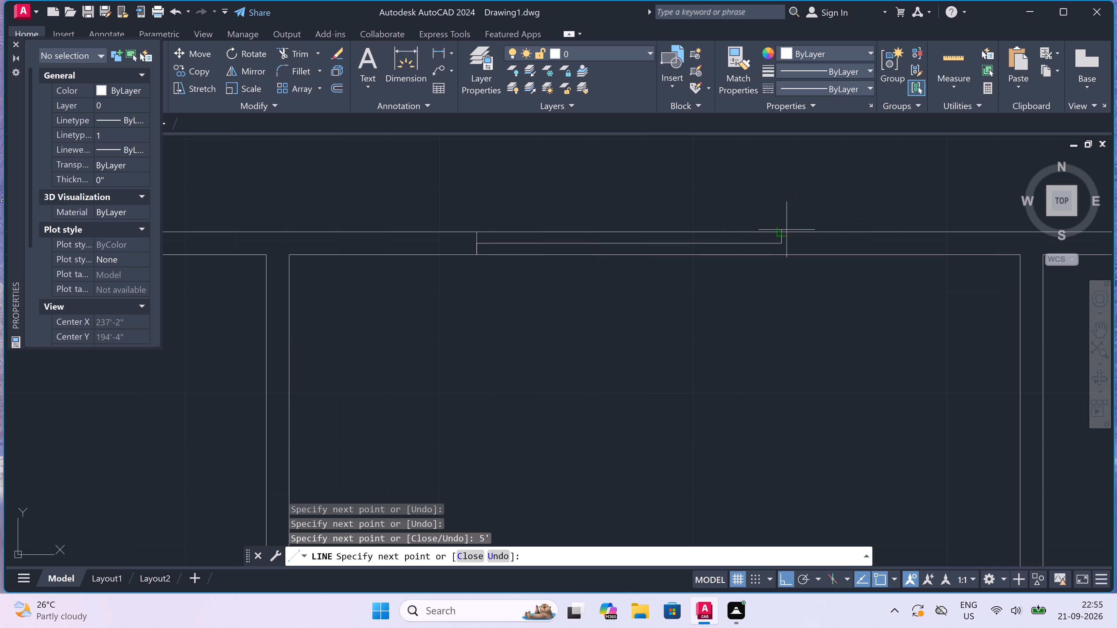
left_click(784, 231)
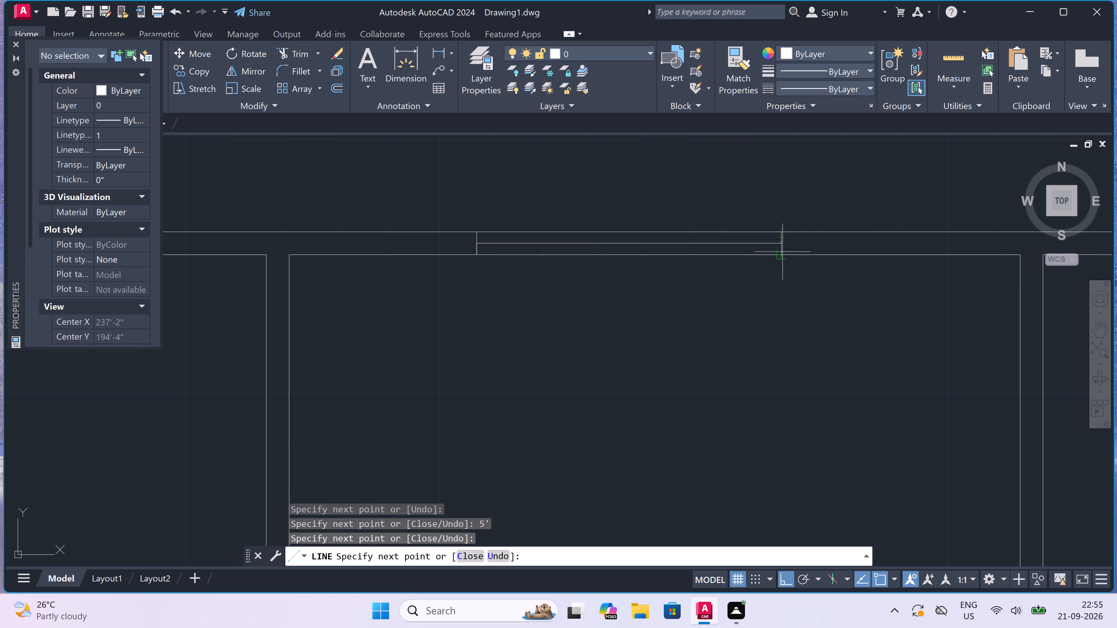
left_click(778, 256)
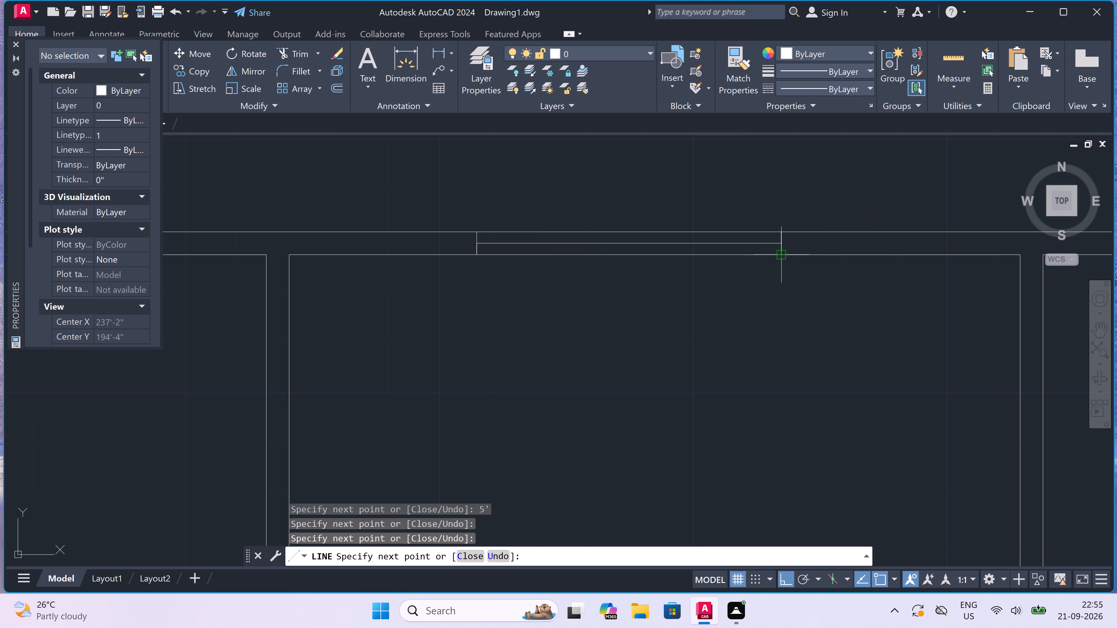
key("Escape")
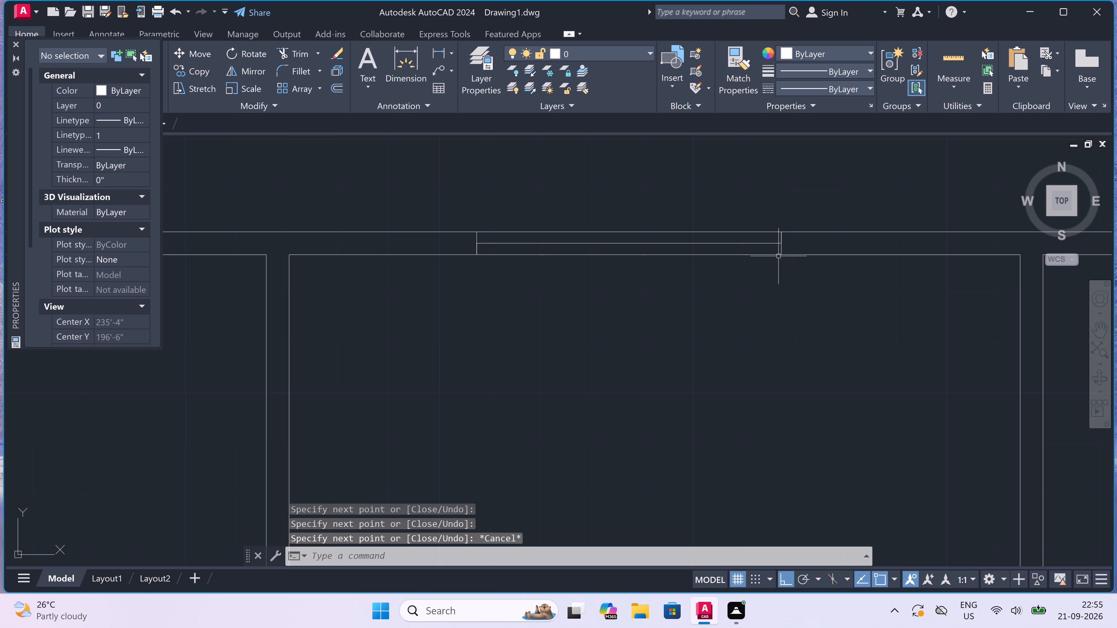
Start a line for a window in the north wall of the western 12'0"X10'0" BEDROOM.
scroll(660, 275, "down", 1)
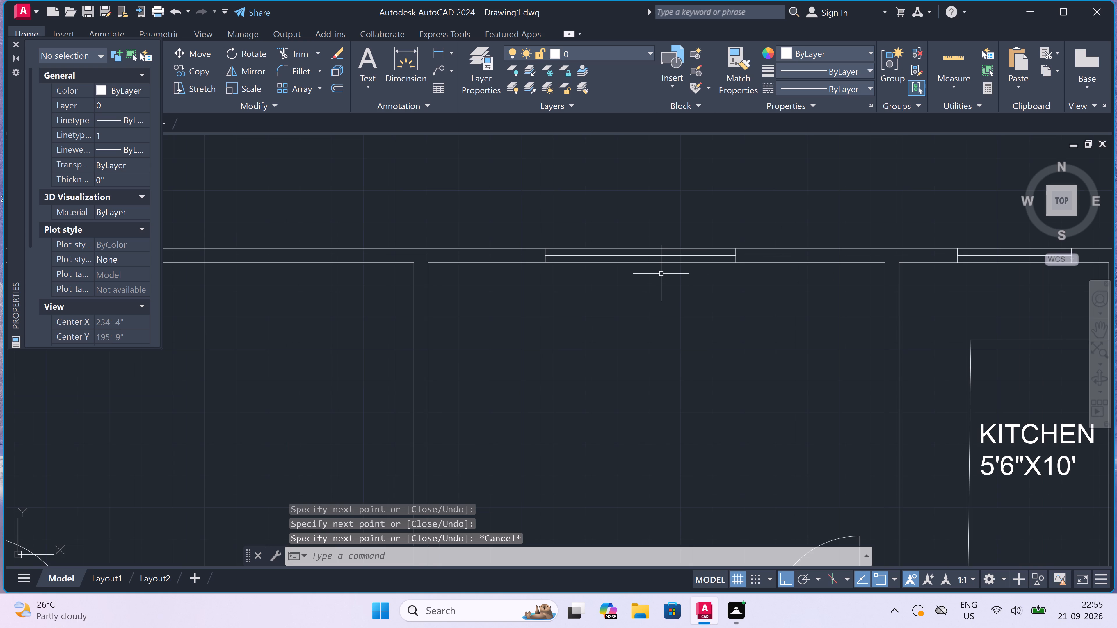
scroll(661, 274, "down", 3)
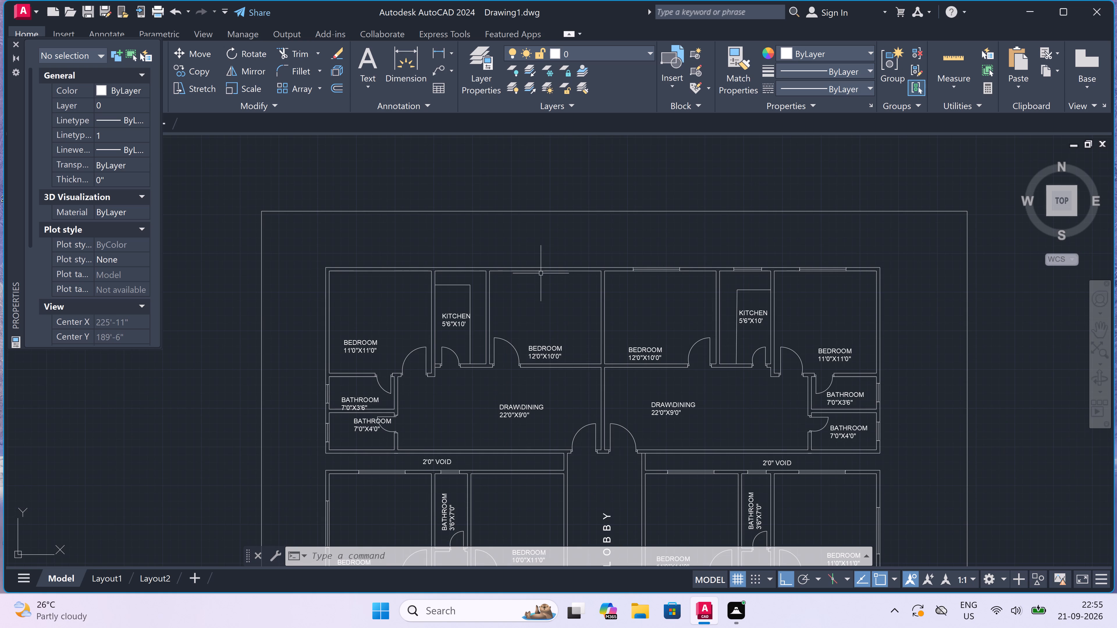
scroll(540, 270, "up", 2)
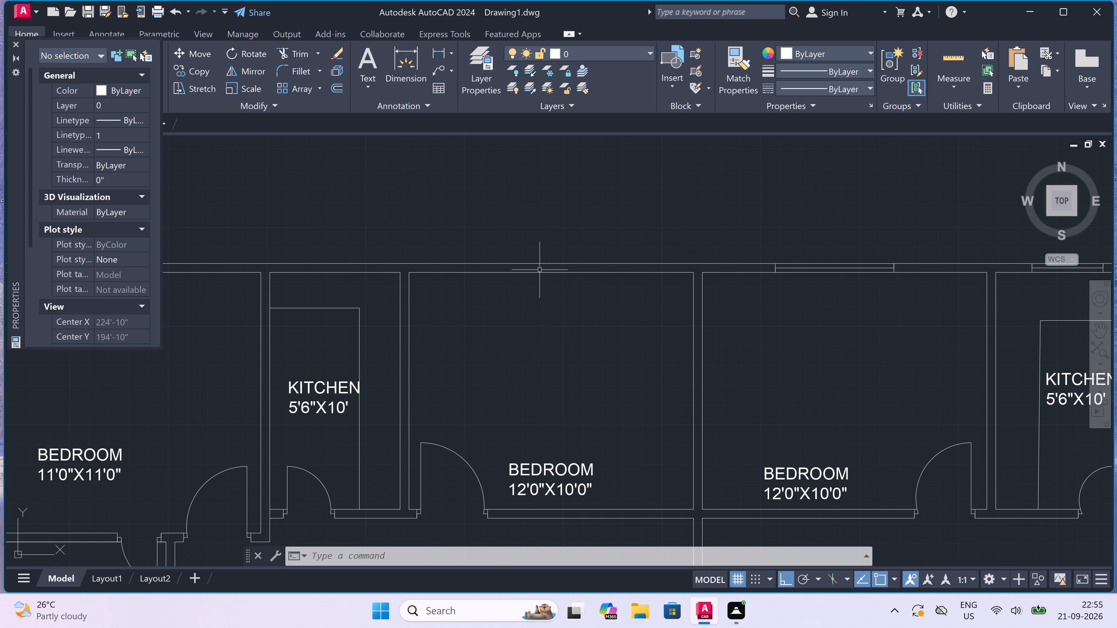
type("L")
key("space")
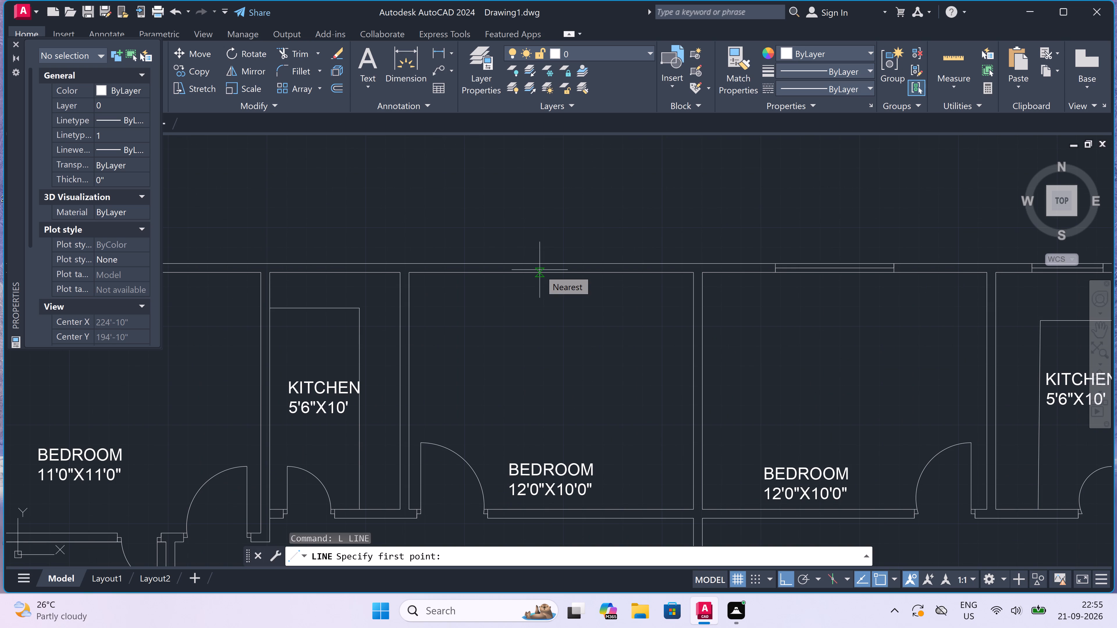
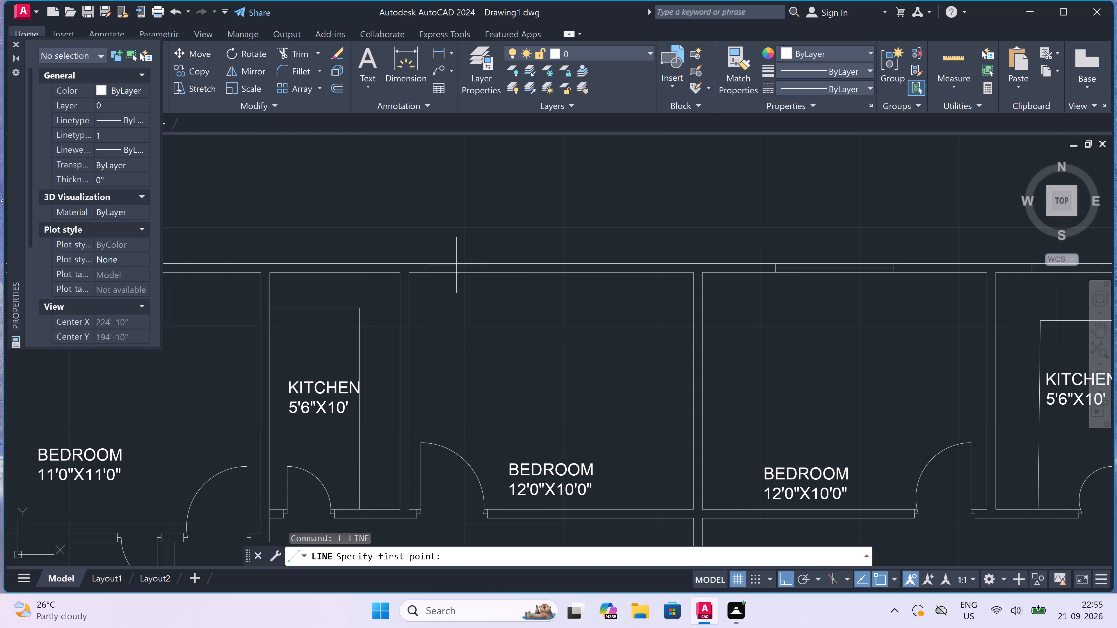
Draw the window in the north wall of the western 12'0"X10'0" BEDROOM, with a 5' centre line and full-thickness end lines.
left_click(476, 263)
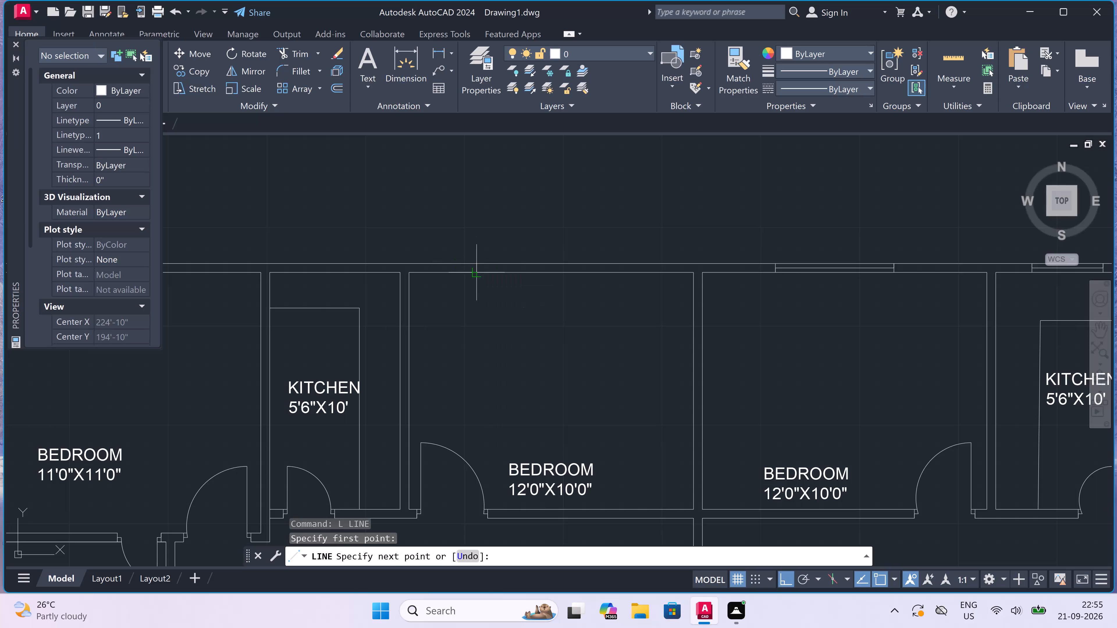
left_click(479, 270)
scroll(479, 270, "up", 2)
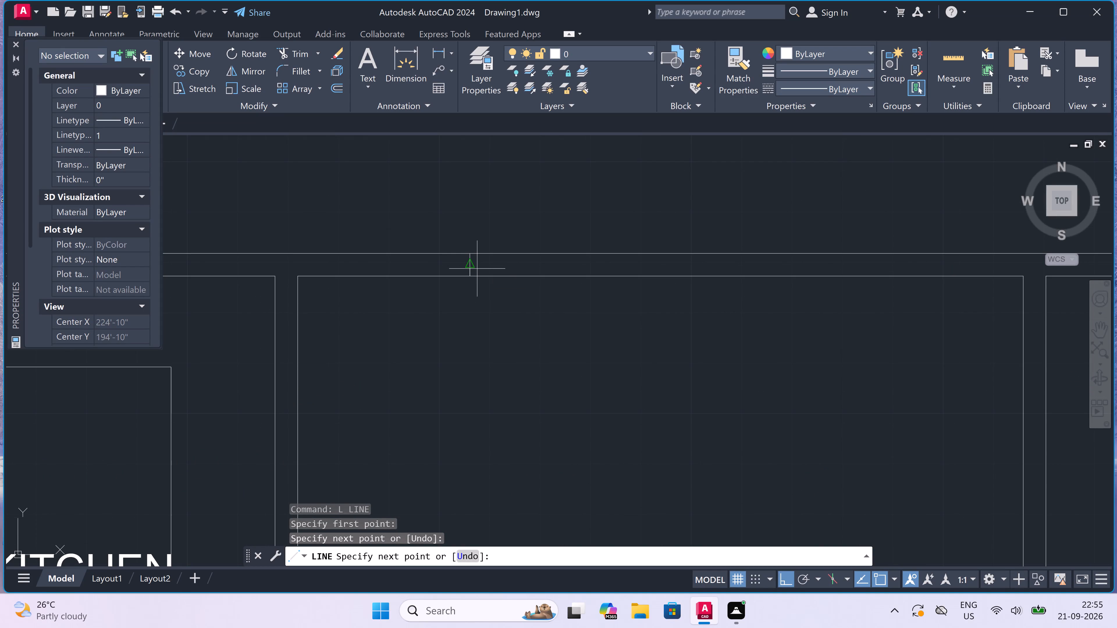
left_click(474, 265)
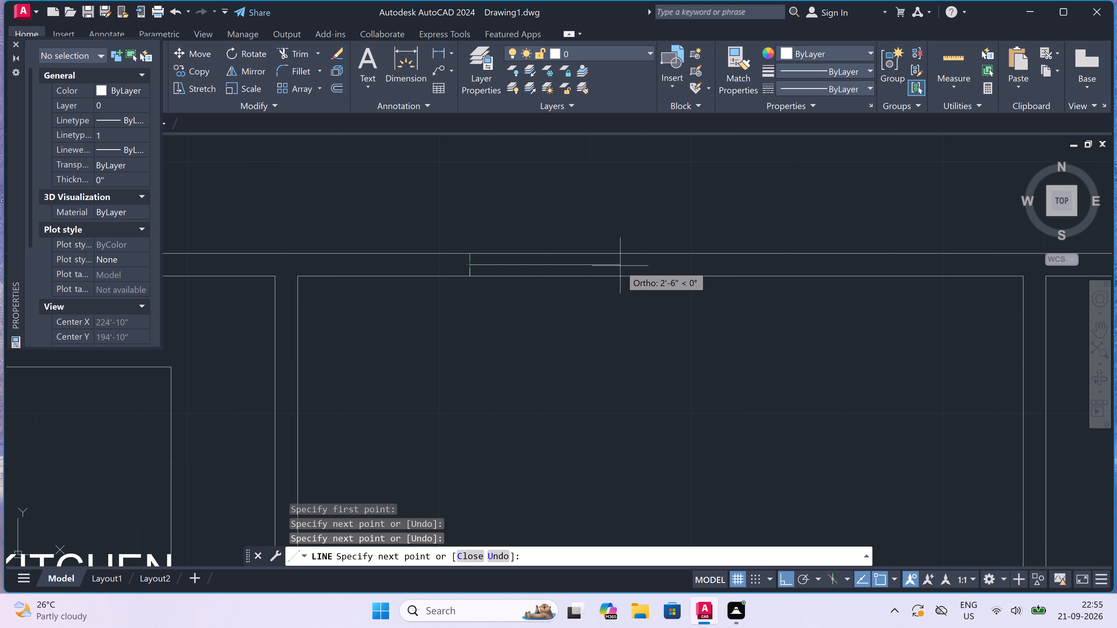
key("5")
type("'")
key("space")
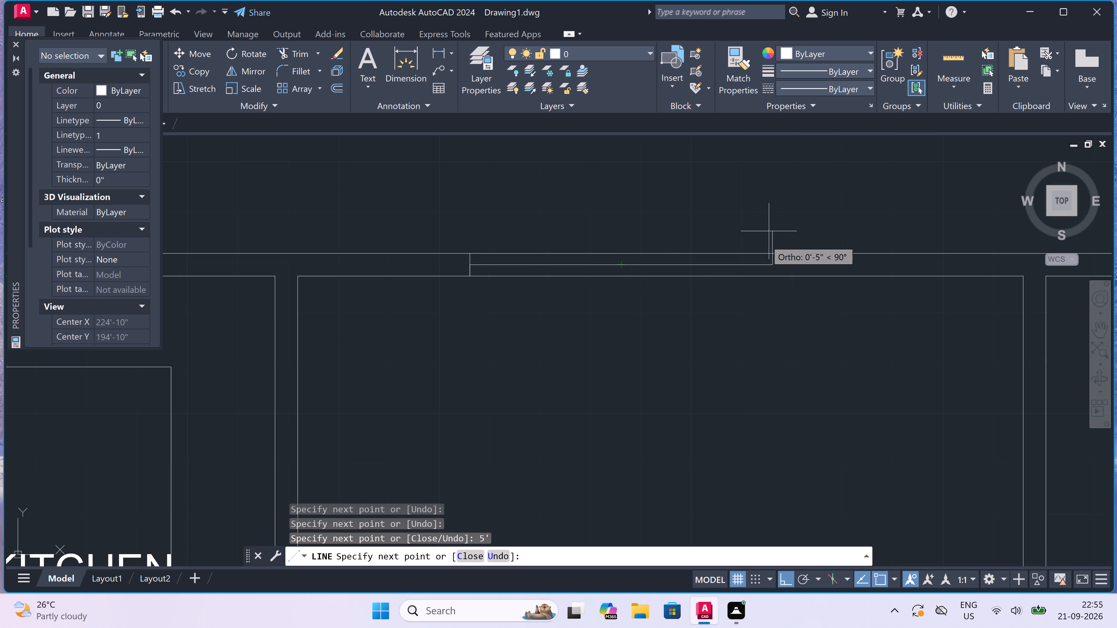
left_click(773, 250)
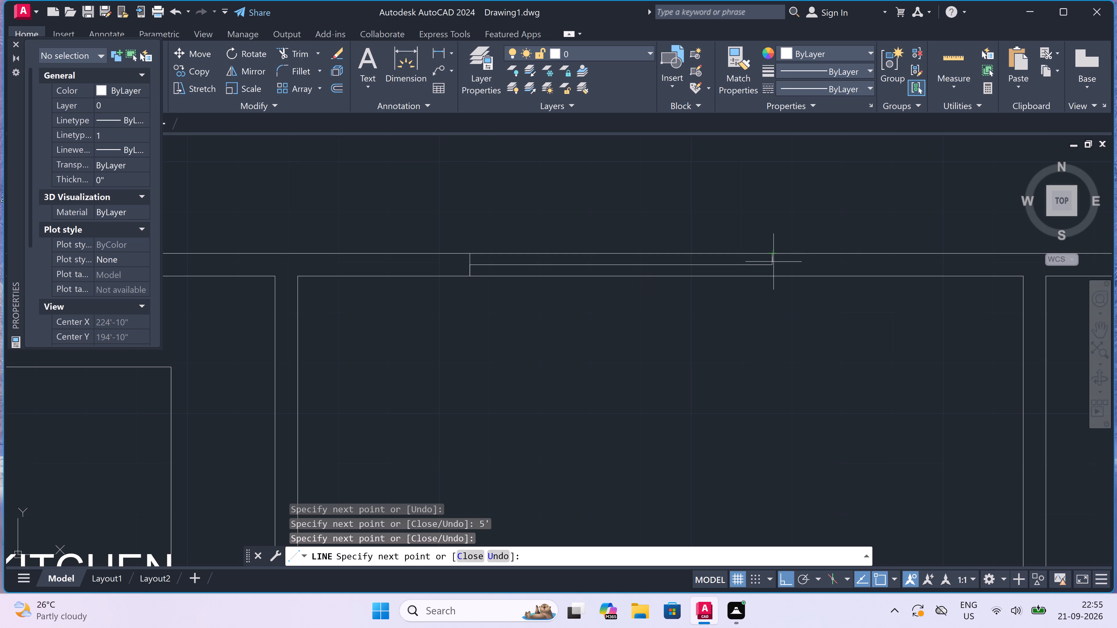
left_click(773, 274)
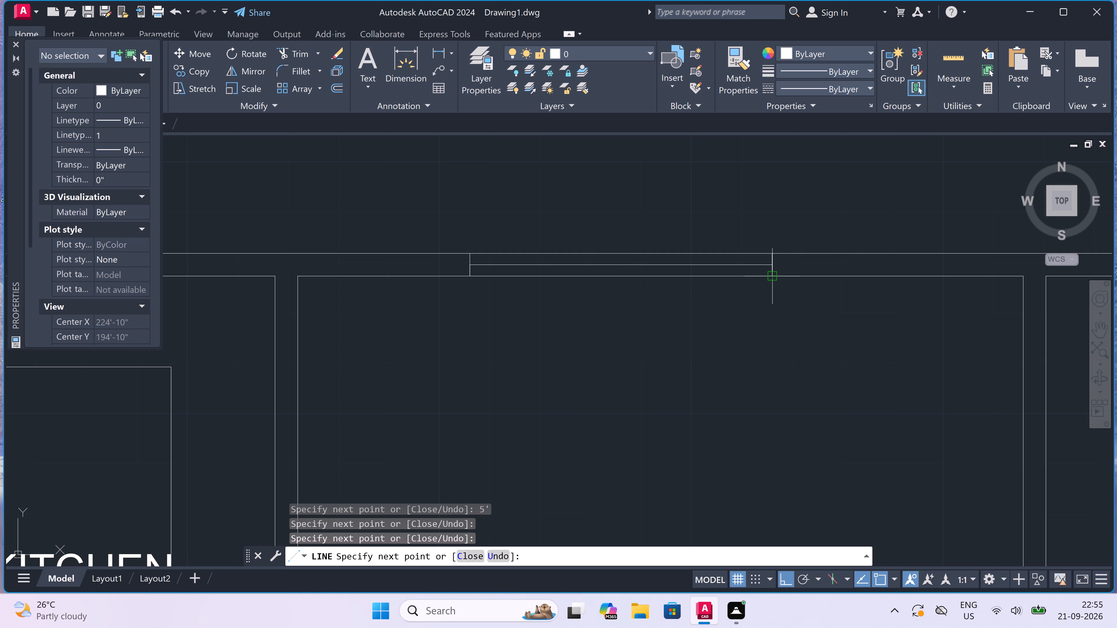
key("Escape")
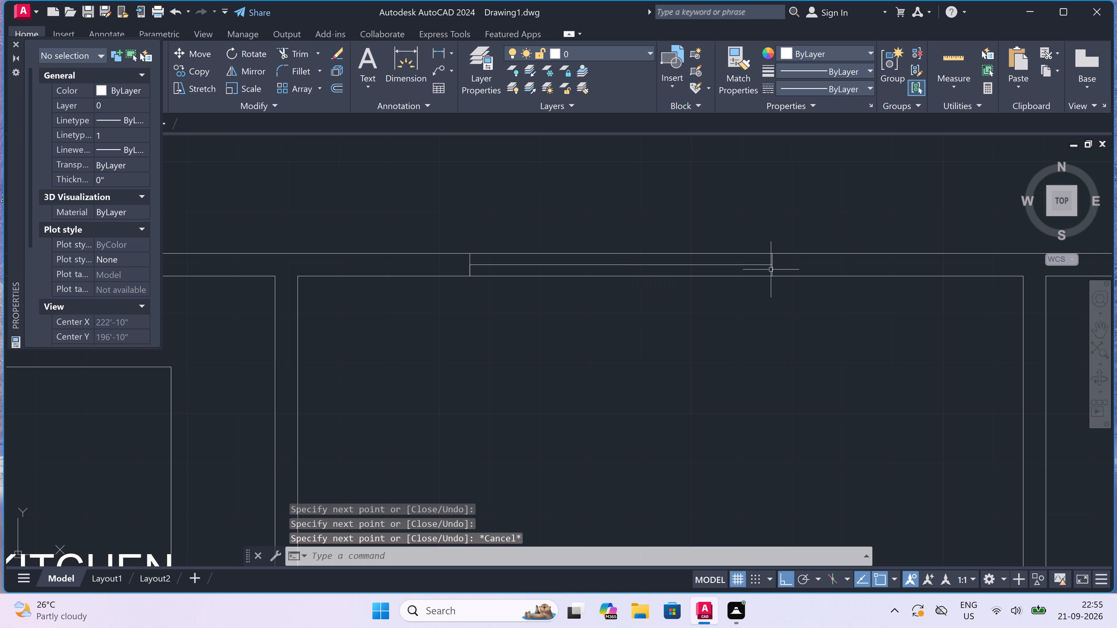
Move the western 5'6"X10' KITCHEN label slightly west so it sits between the kitchen's west wall and the counter line.
scroll(734, 254, "down", 5)
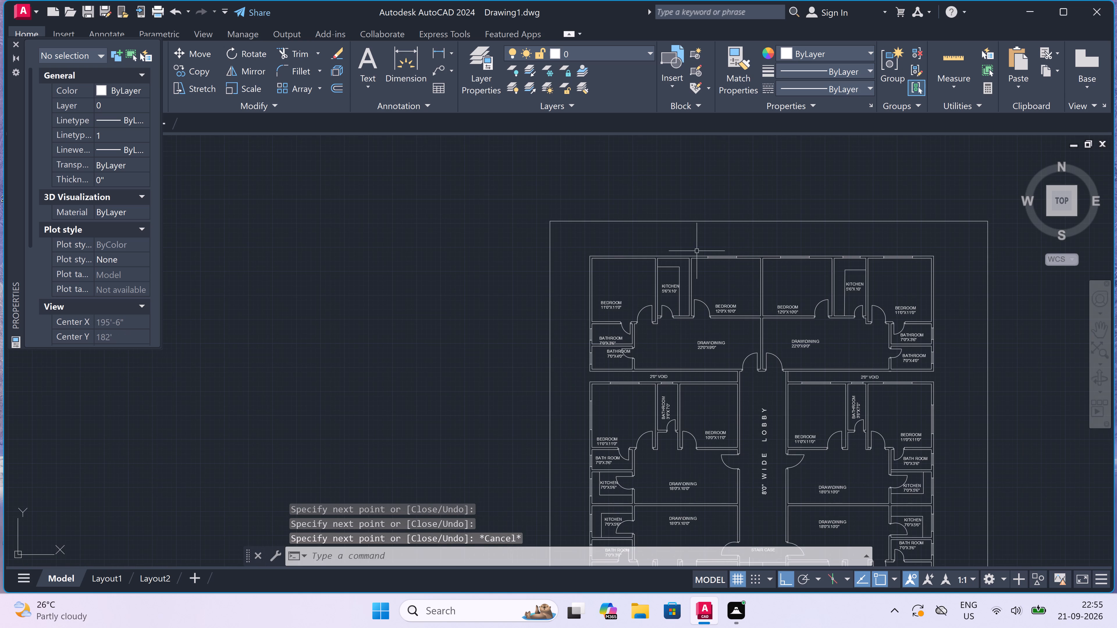
scroll(680, 253, "up", 3)
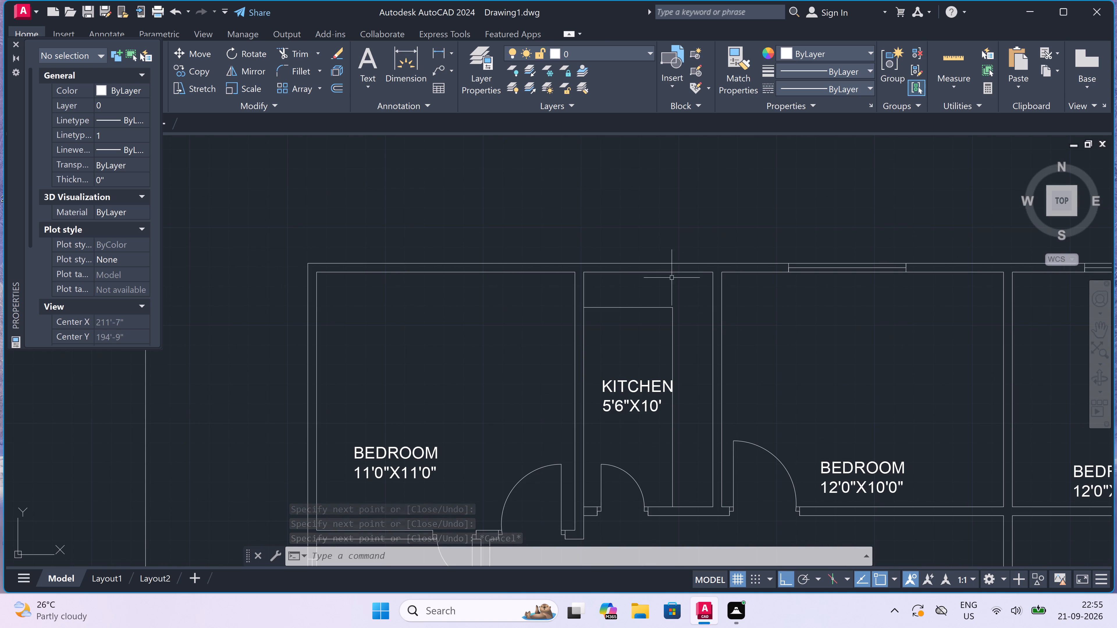
scroll(647, 406, "up", 2)
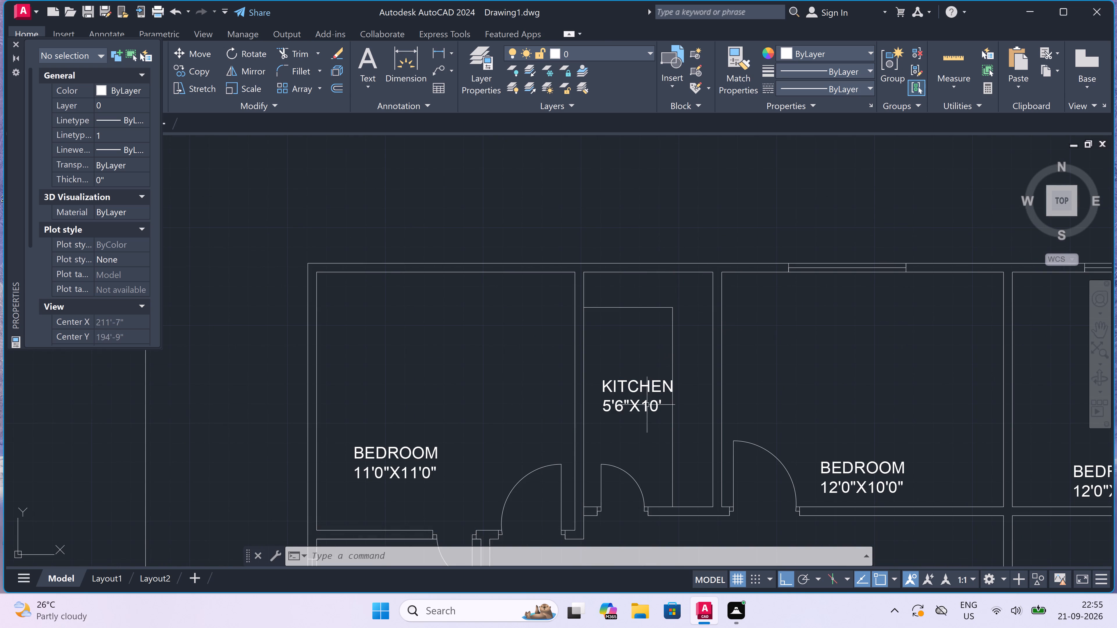
left_click(639, 392)
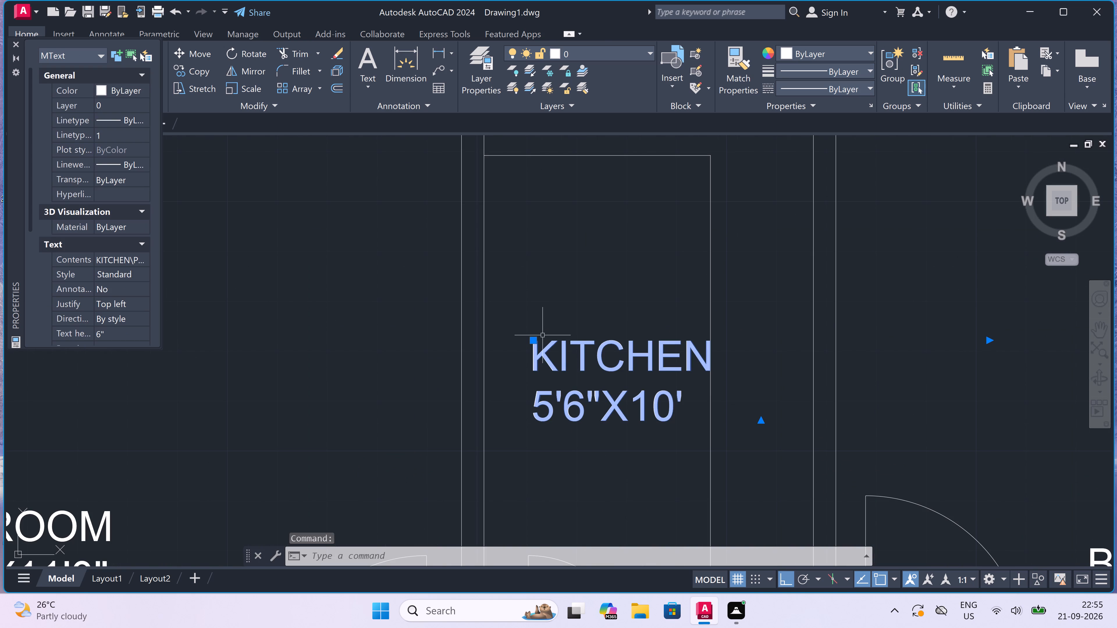
left_click(534, 340)
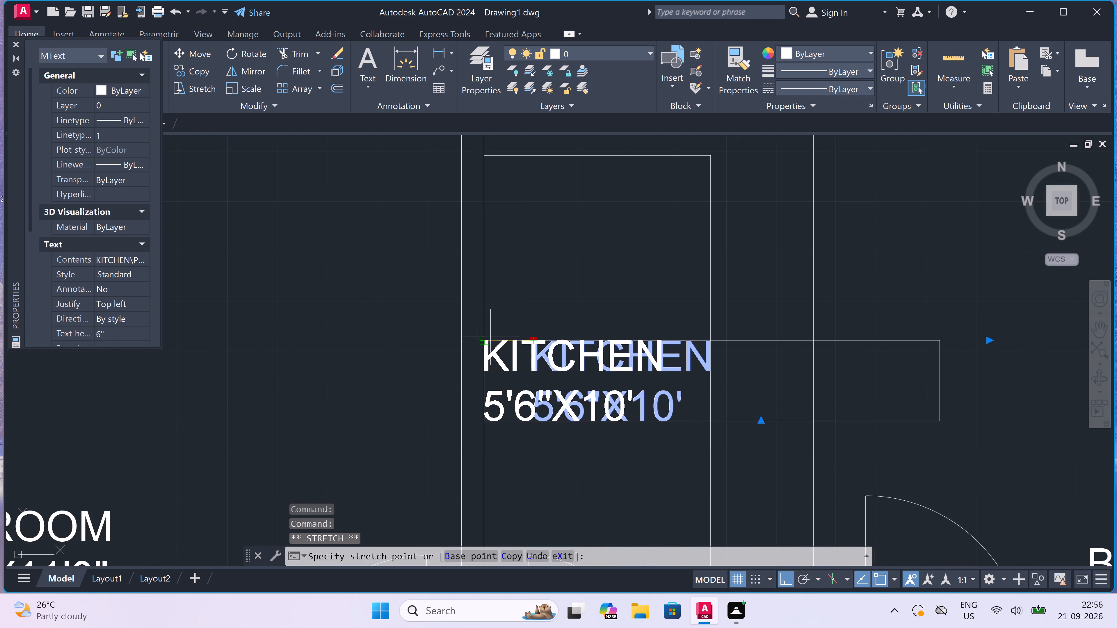
scroll(490, 337, "up", 2)
left_click(520, 337)
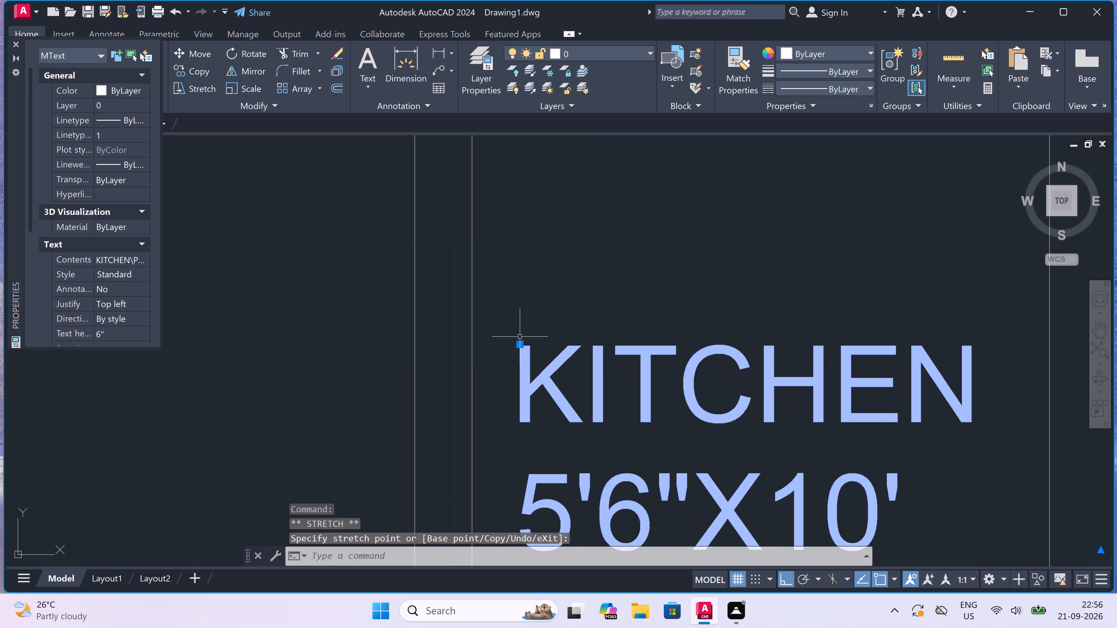
key("Escape")
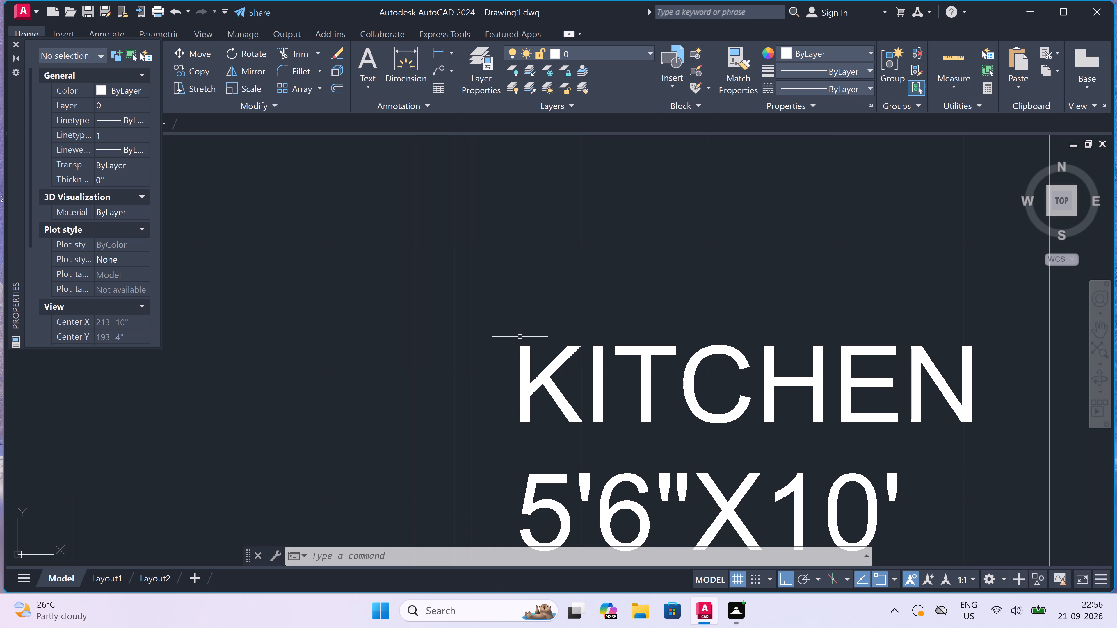
Draw a window in the north wall of the western 5'6"X10' KITCHEN, with a 3' centre line and full-thickness end lines.
type("L")
key("space")
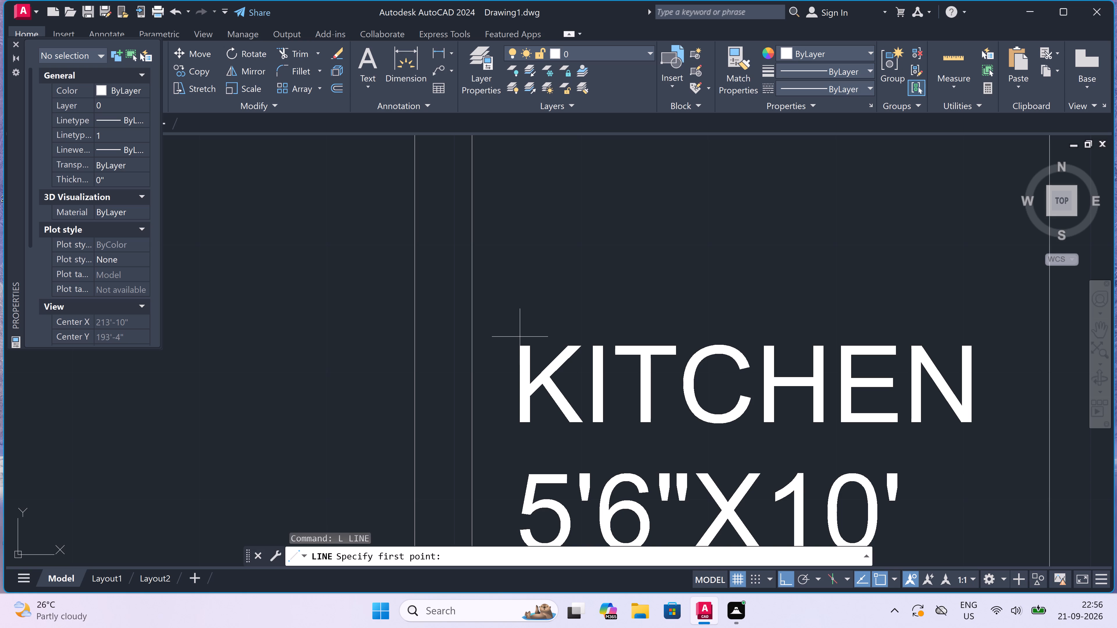
scroll(520, 337, "down", 6)
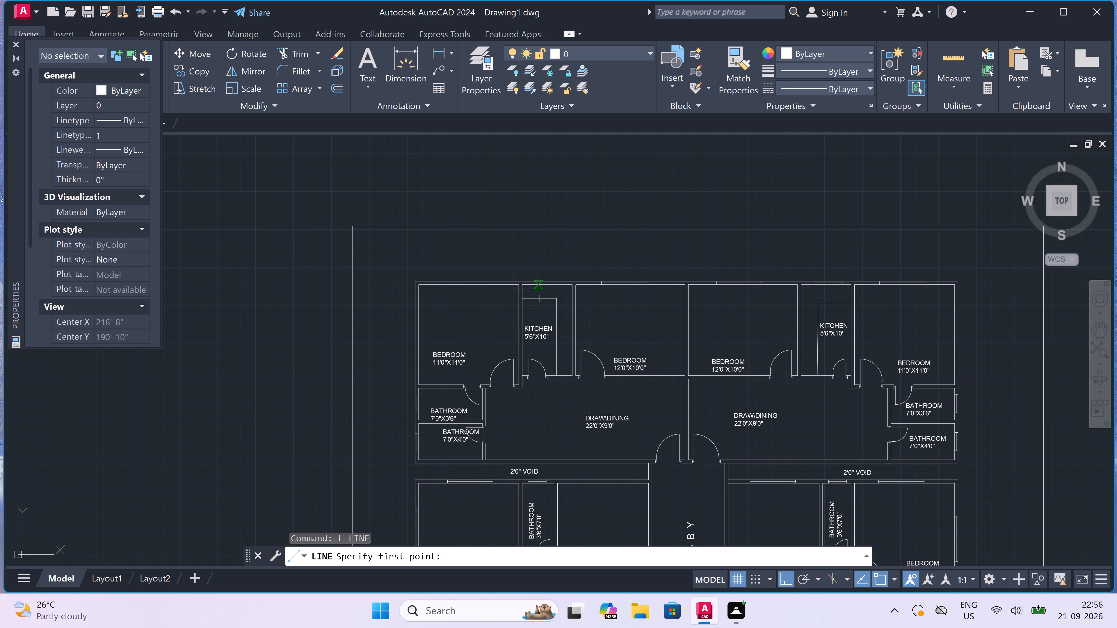
scroll(538, 287, "up", 2)
scroll(528, 262, "up", 1)
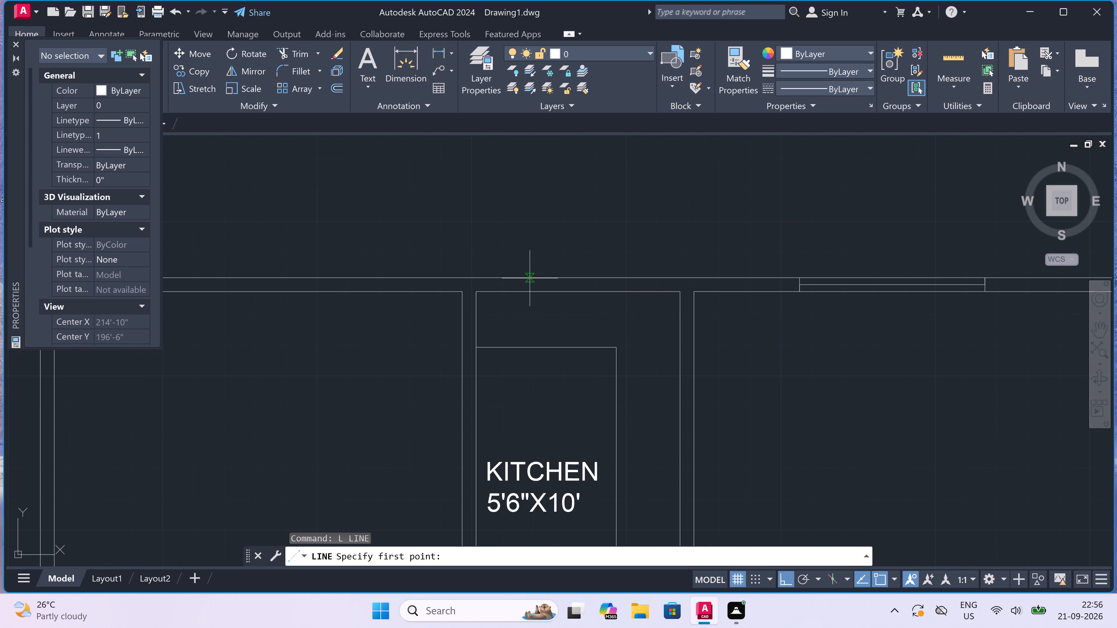
scroll(530, 278, "up", 2)
left_click(469, 275)
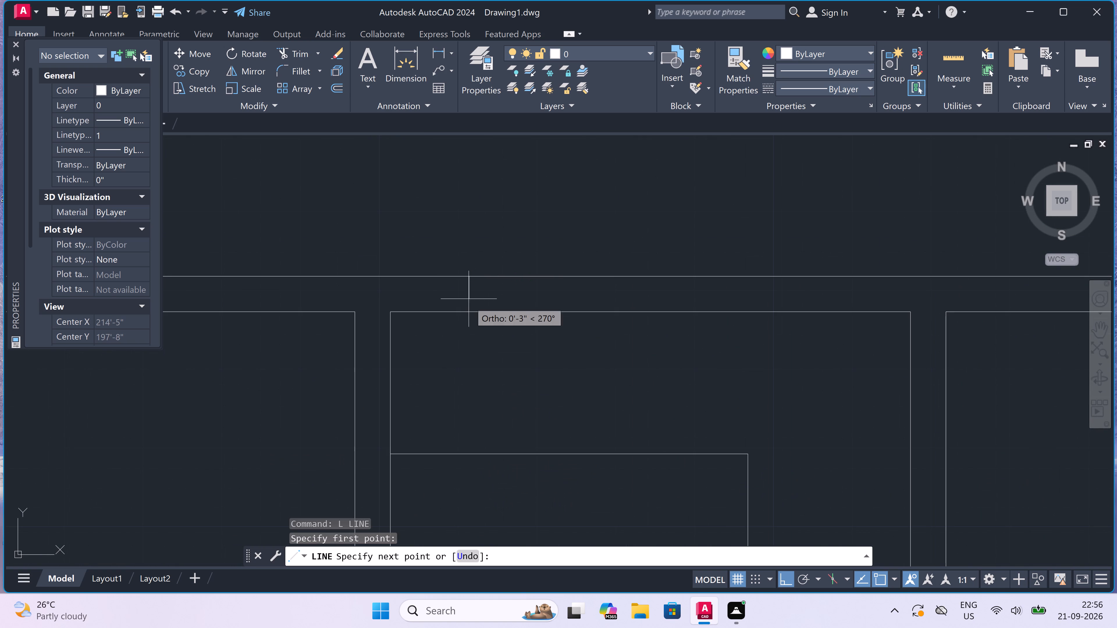
left_click(469, 309)
left_click(470, 294)
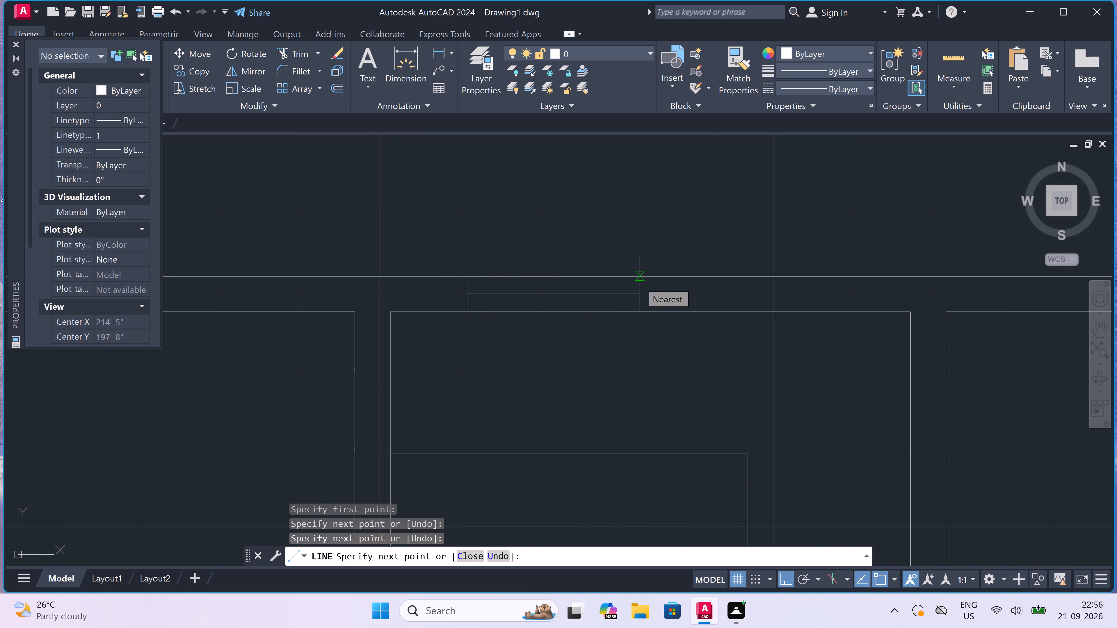
type("3'")
key("space")
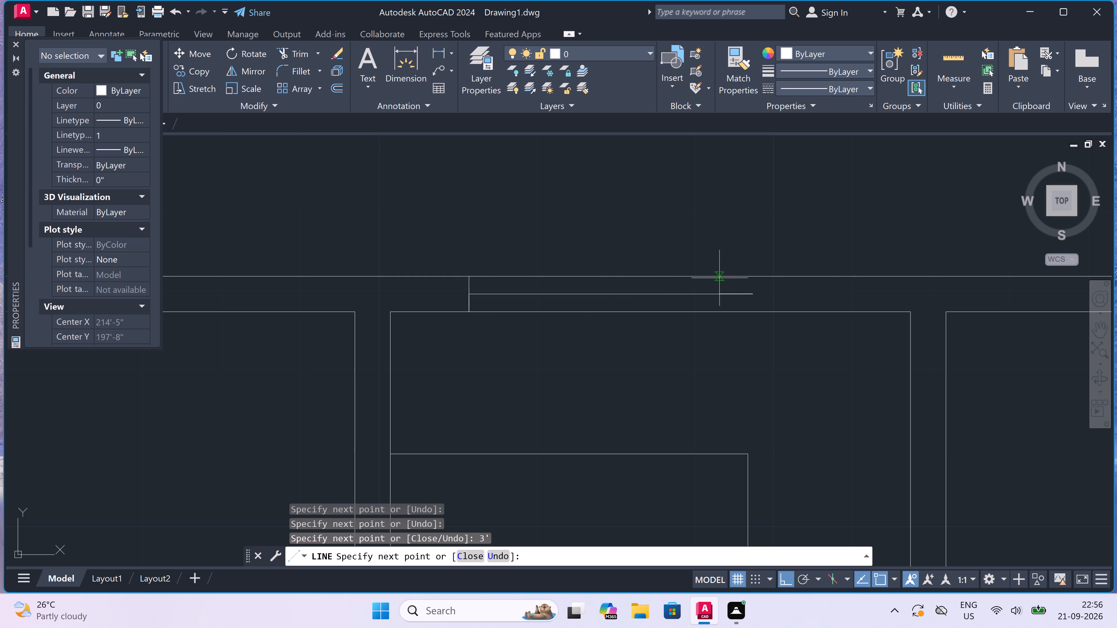
left_click(756, 283)
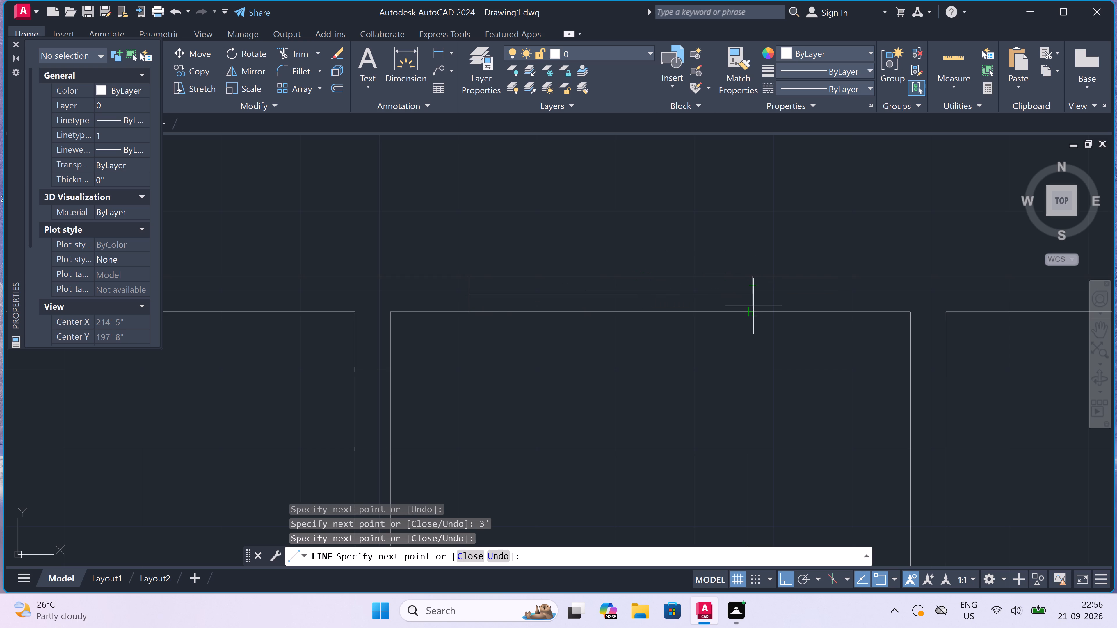
left_click(754, 311)
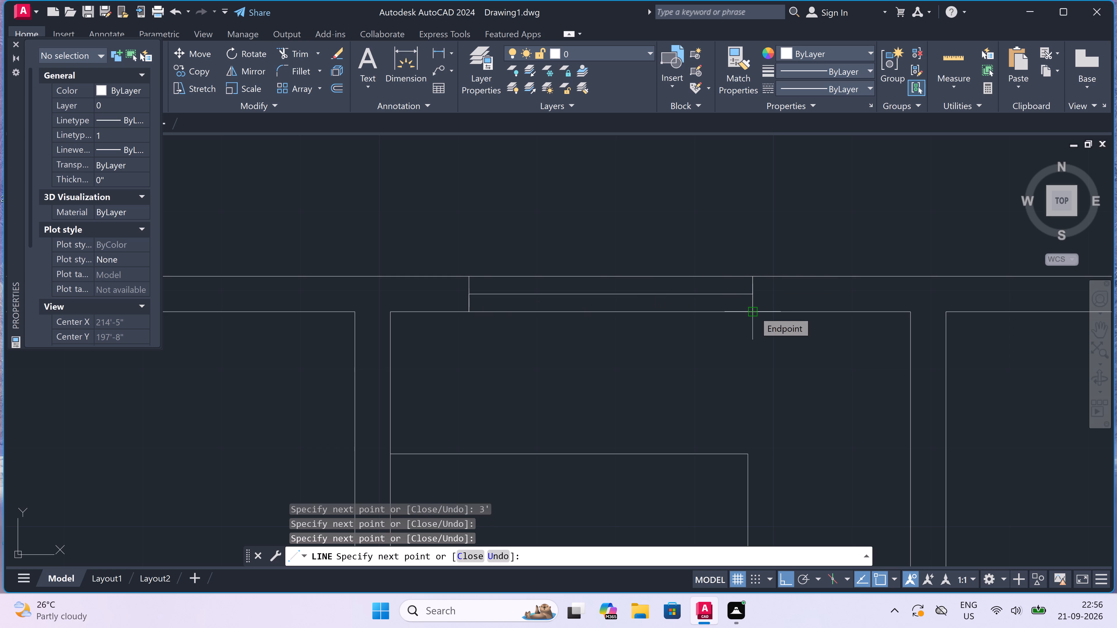
key("Escape")
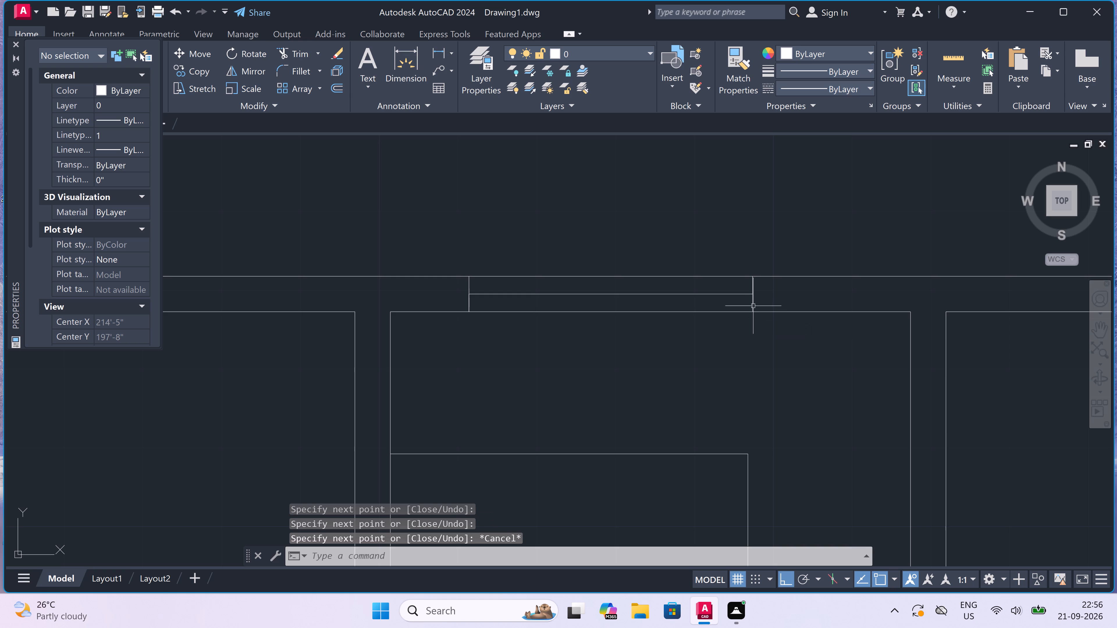
Draw a window in the north wall of the northwestern 11'0"X11'0" BEDROOM, with a 5' centre line and full-thickness end lines.
scroll(646, 260, "down", 7)
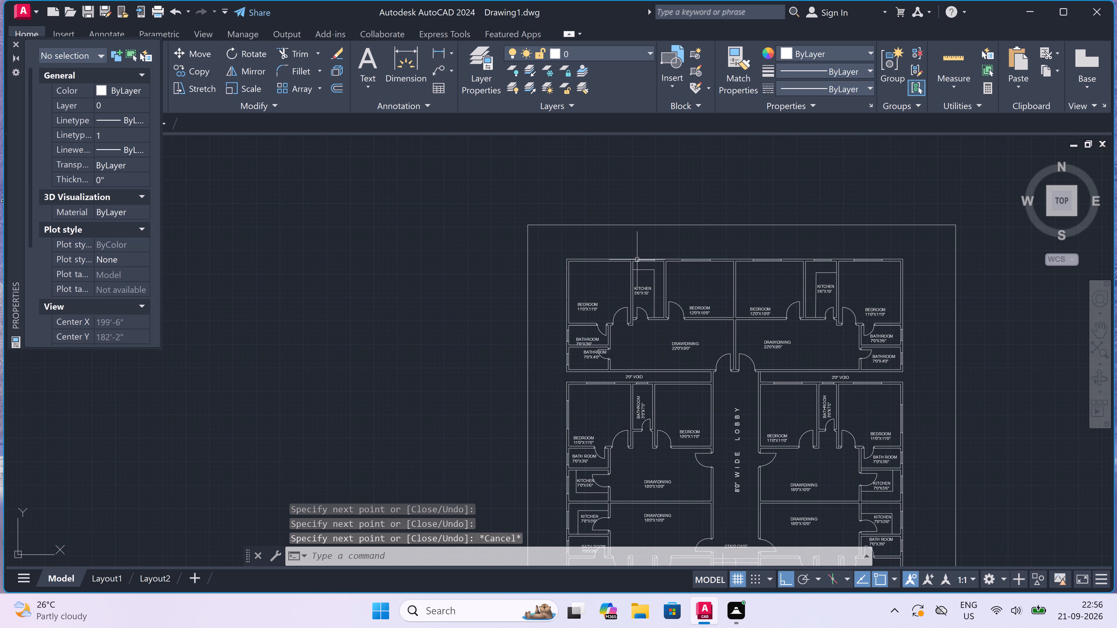
scroll(613, 263, "up", 2)
scroll(613, 263, "down", 3)
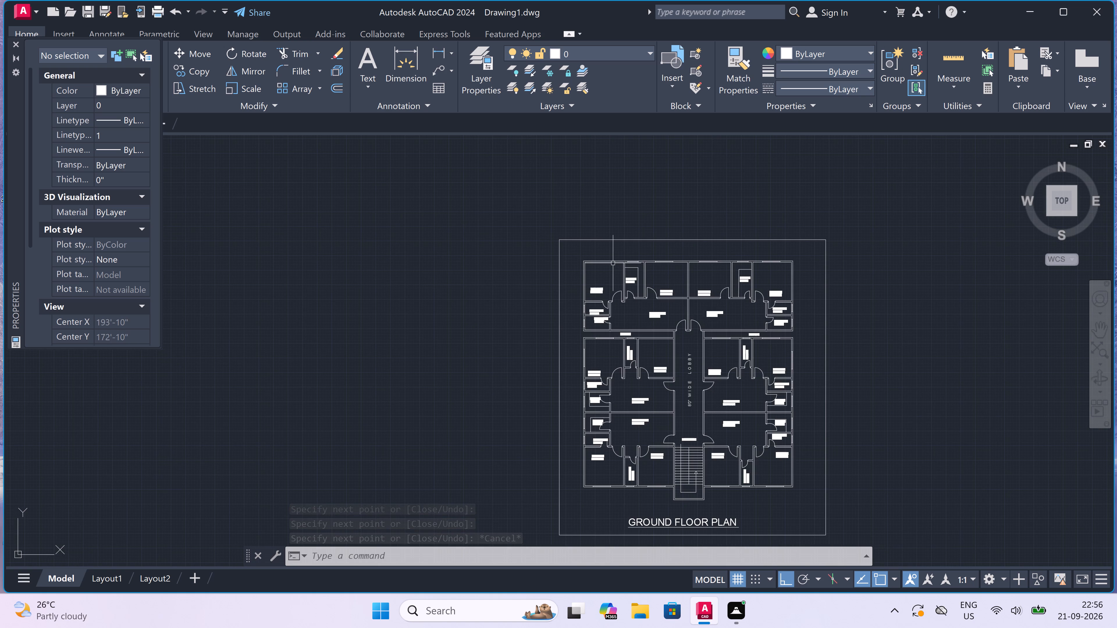
scroll(613, 263, "up", 2)
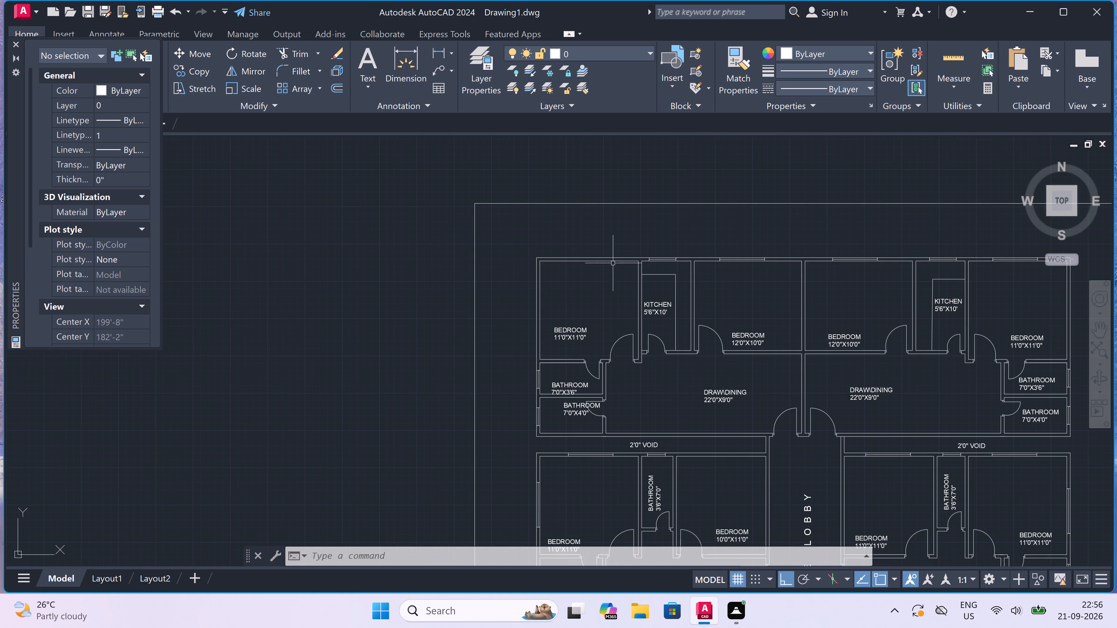
scroll(613, 259, "up", 3)
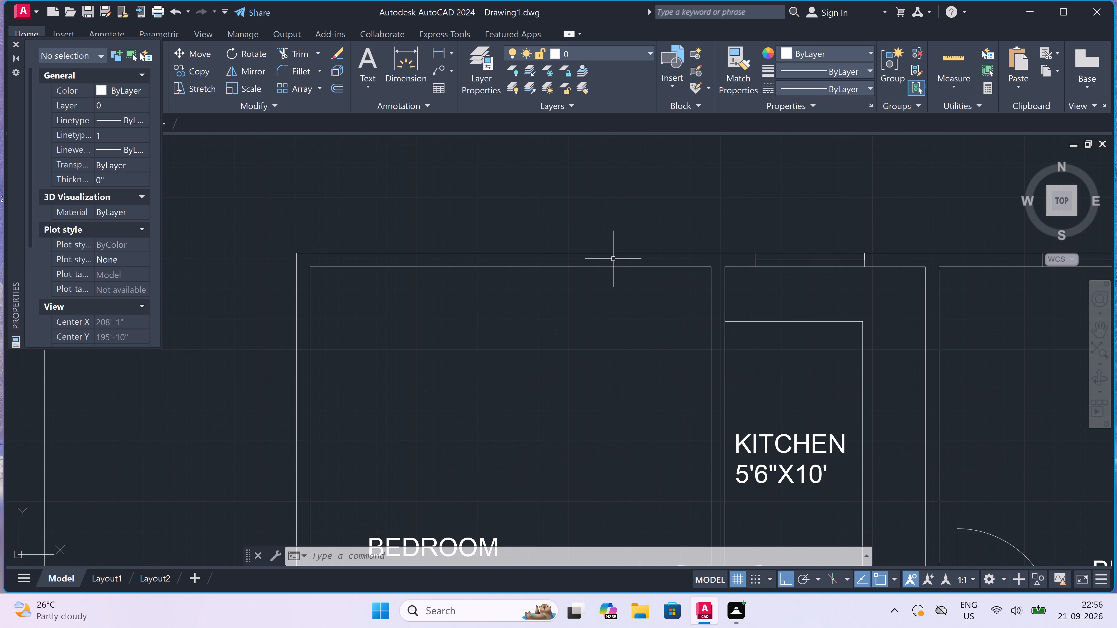
key("space")
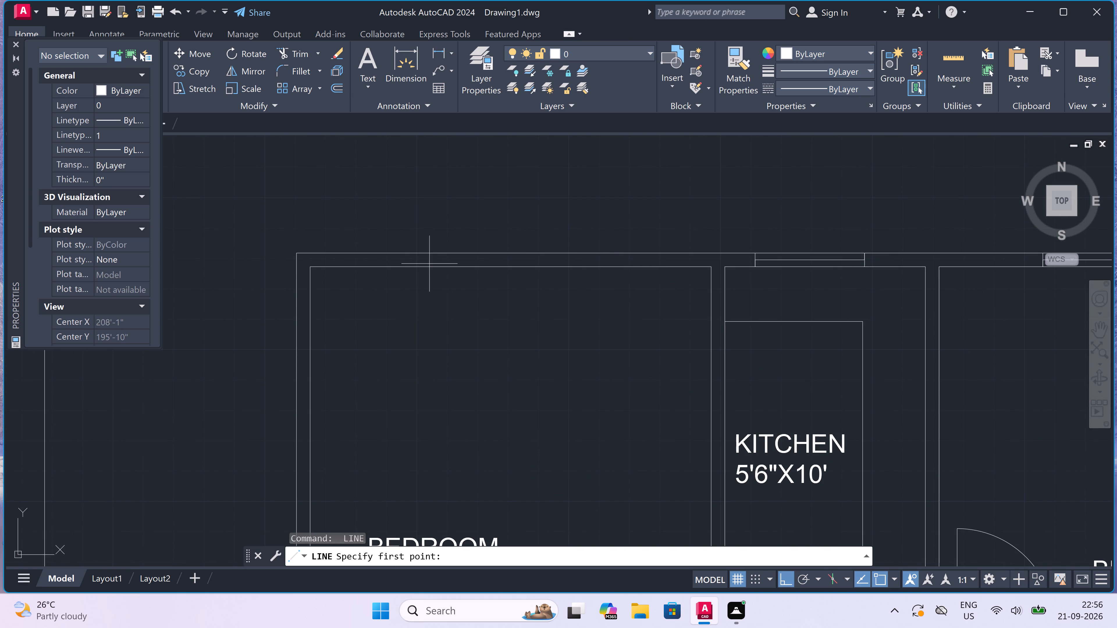
left_click(396, 252)
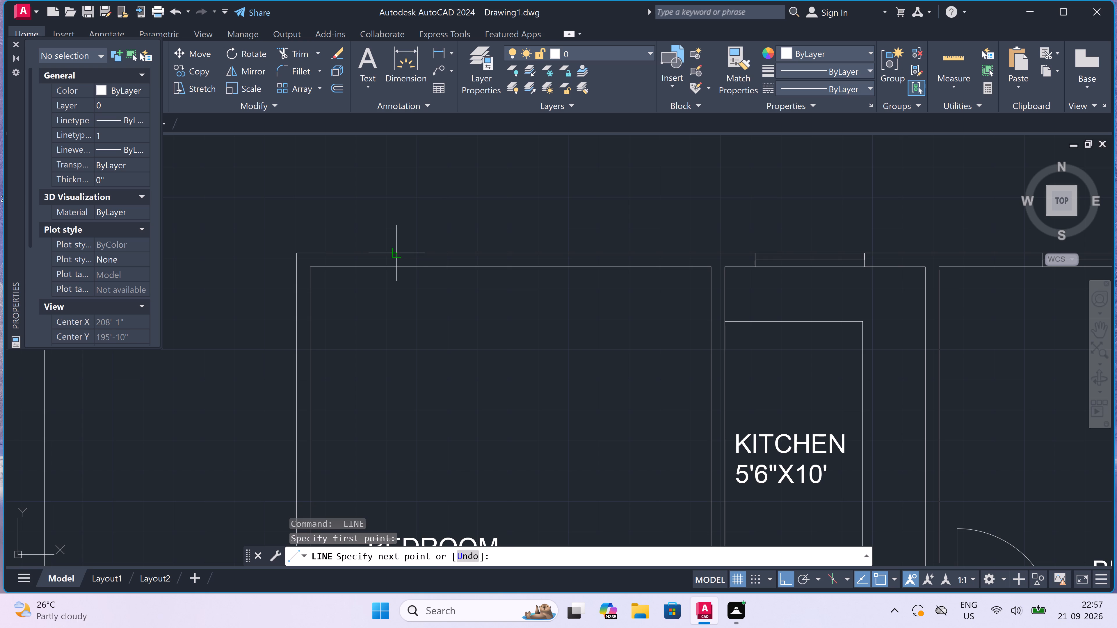
left_click(395, 269)
left_click_drag(395, 261, 399, 260)
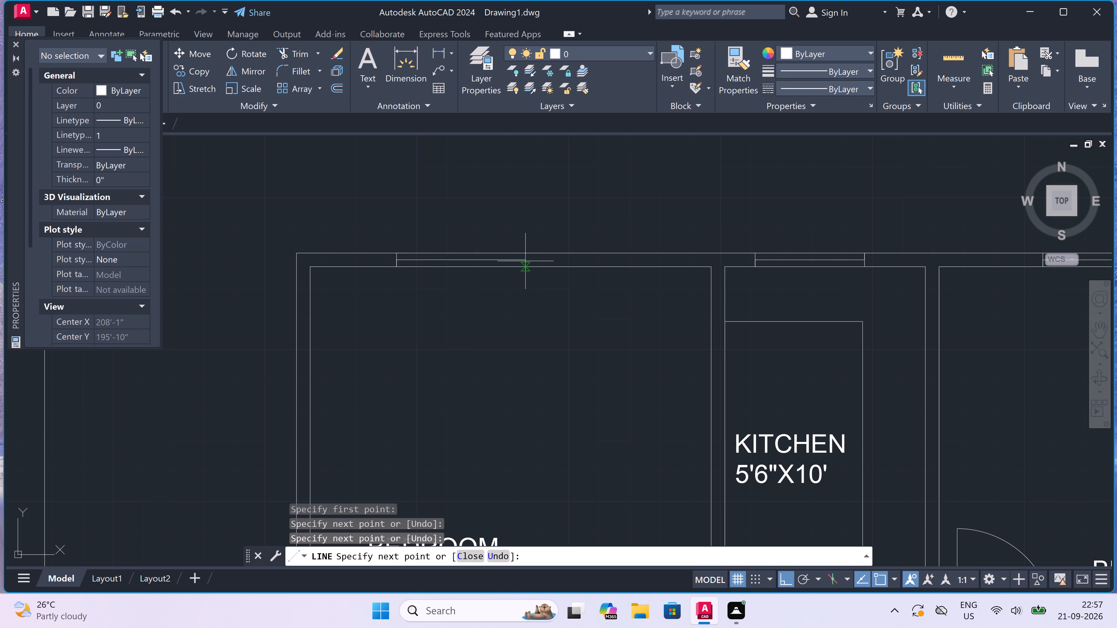
key("5")
type("'")
key("space")
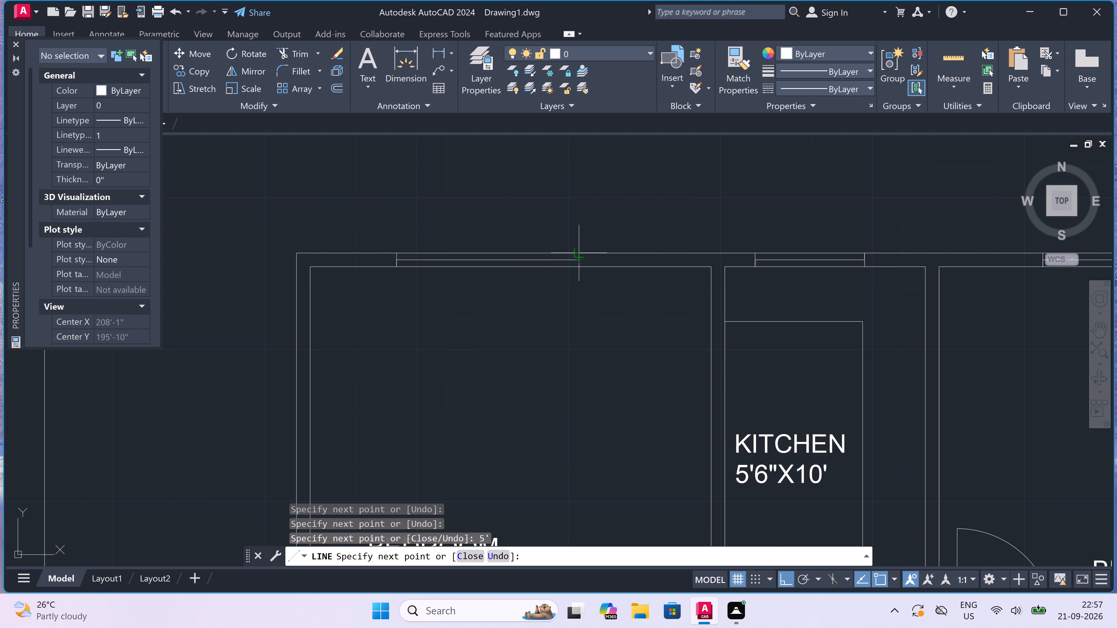
scroll(576, 254, "up", 3)
left_click(582, 249)
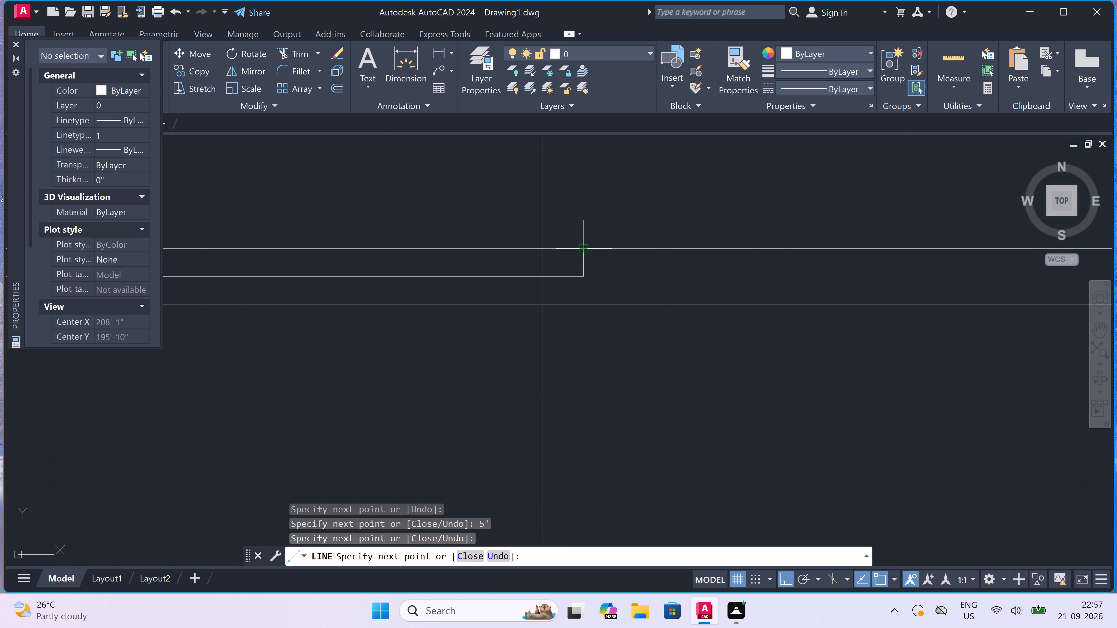
left_click(586, 301)
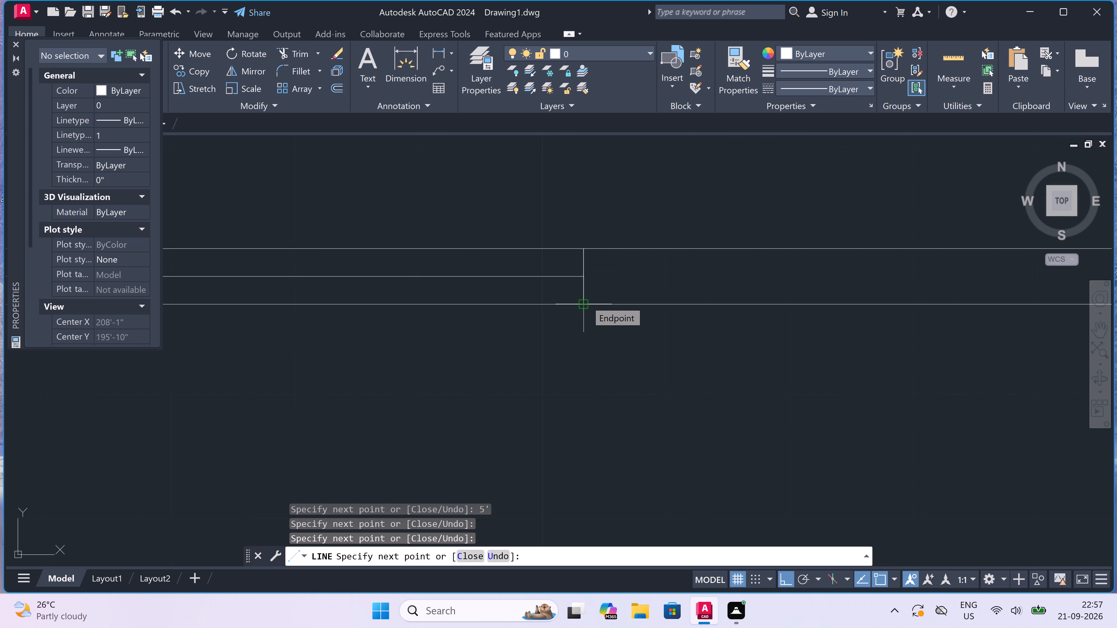
key("Escape")
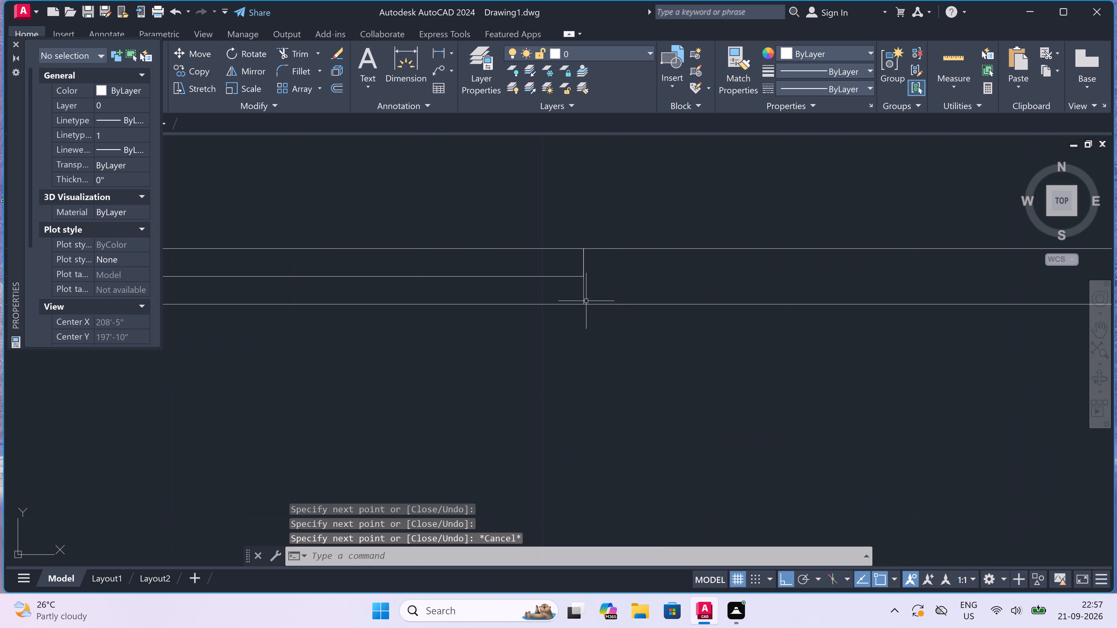
Draw a window in the west wall of the northwestern 11'0"X11'0" BEDROOM, with a 5' centre line and full-thickness end lines.
scroll(583, 268, "down", 6)
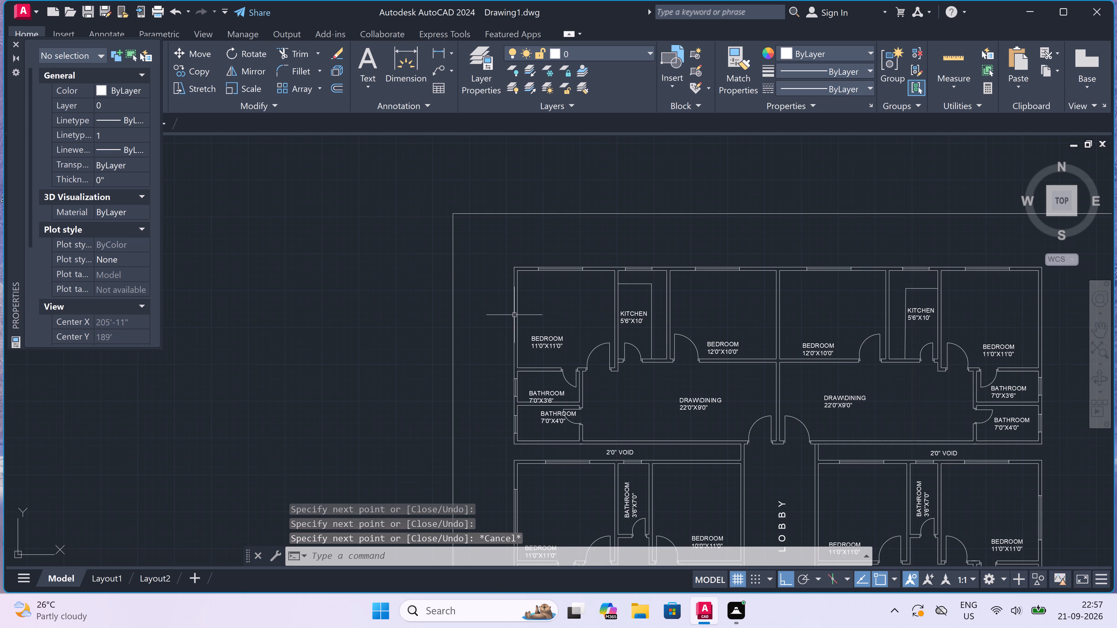
scroll(514, 315, "up", 3)
scroll(514, 315, "down", 1)
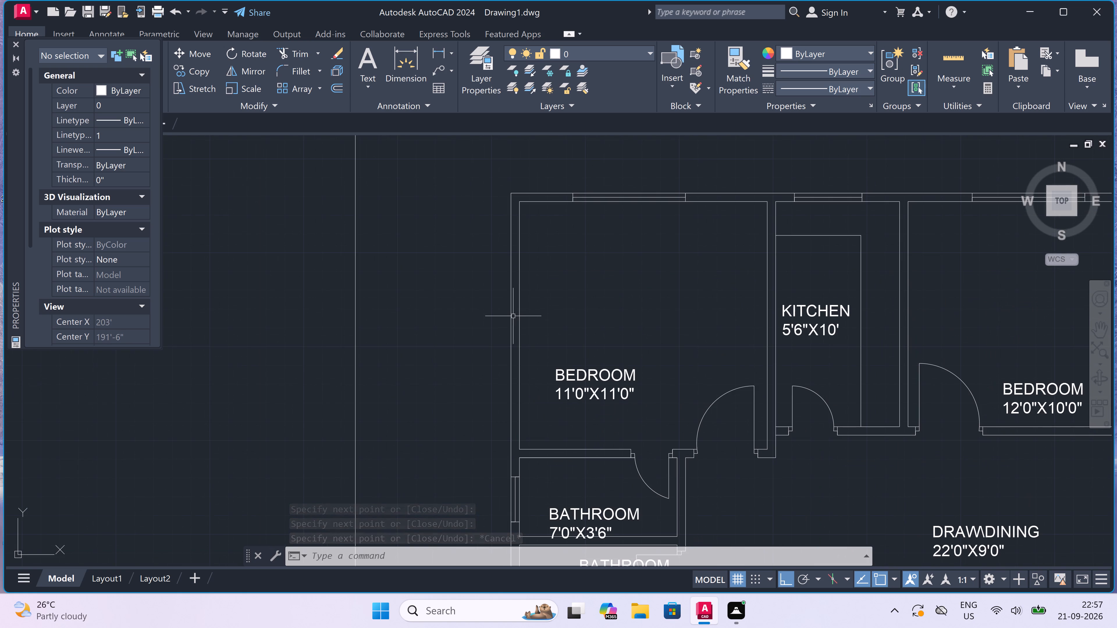
key("space")
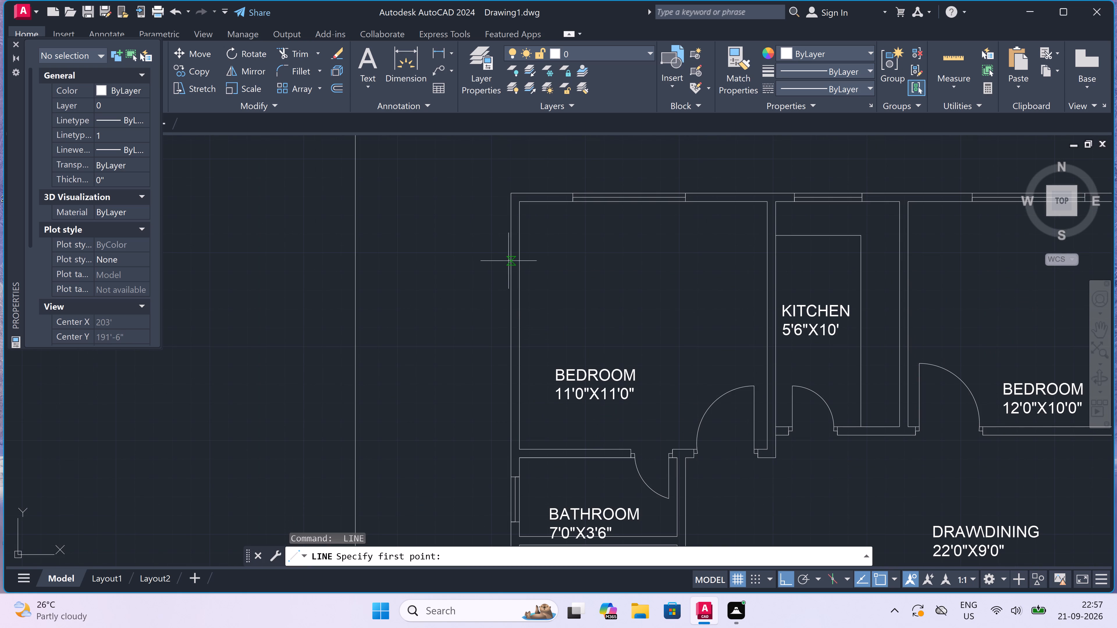
left_click(510, 278)
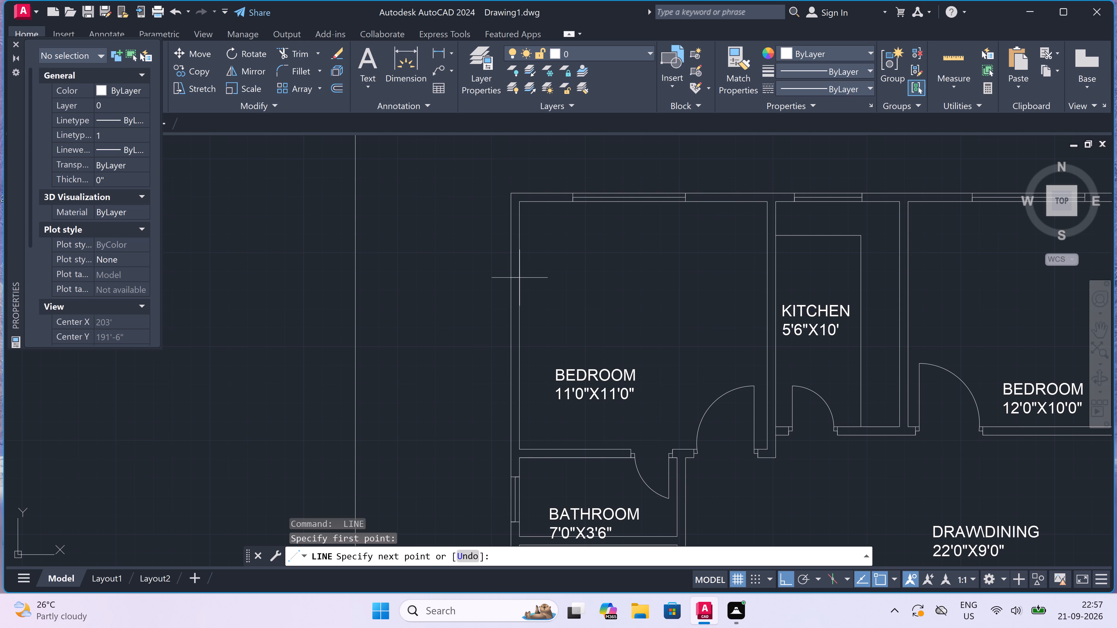
left_click(519, 278)
left_click_drag(515, 281, 515, 284)
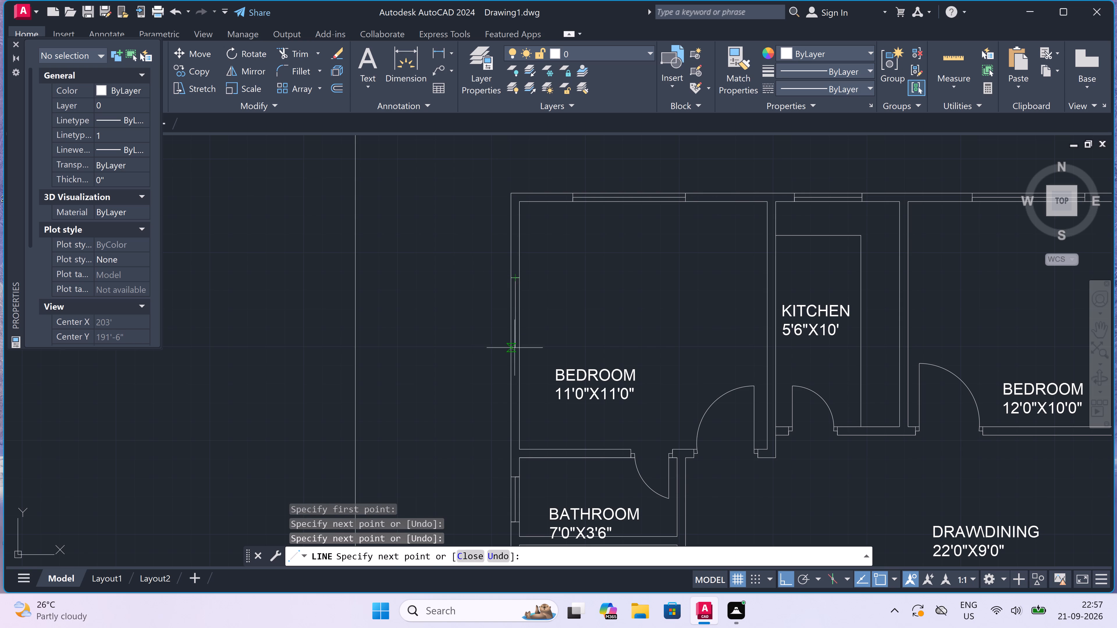
type("5'")
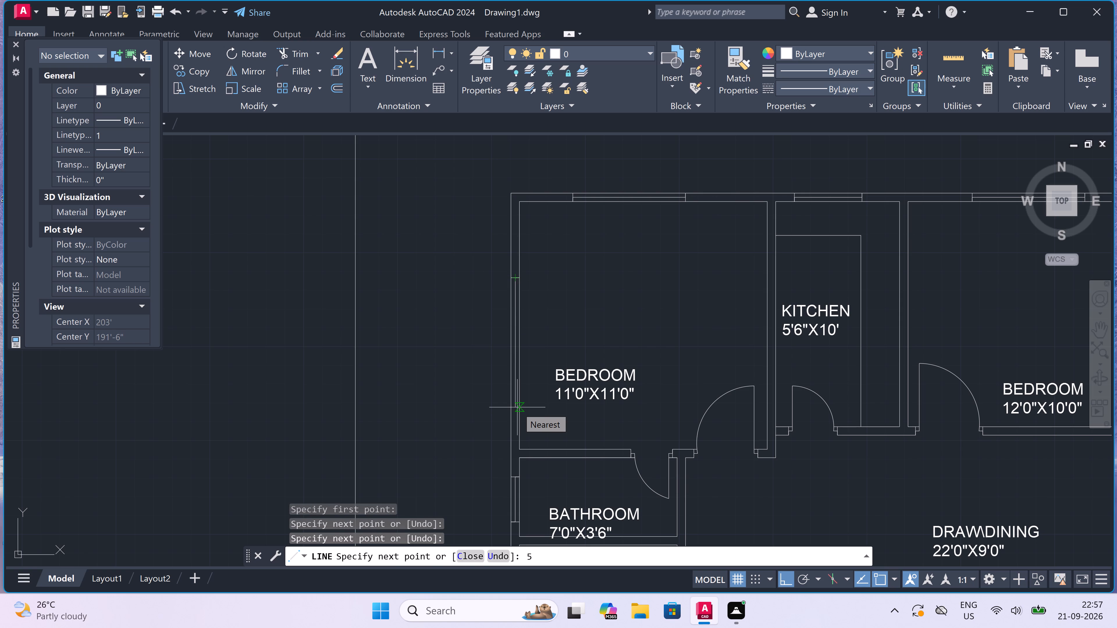
key("space")
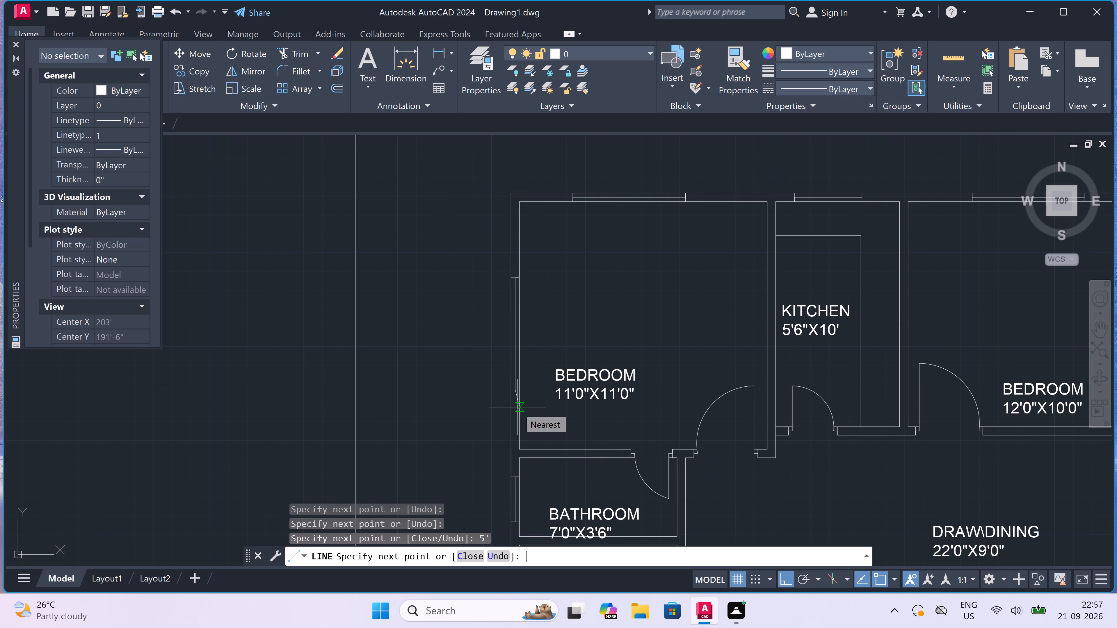
scroll(517, 407, "up", 1)
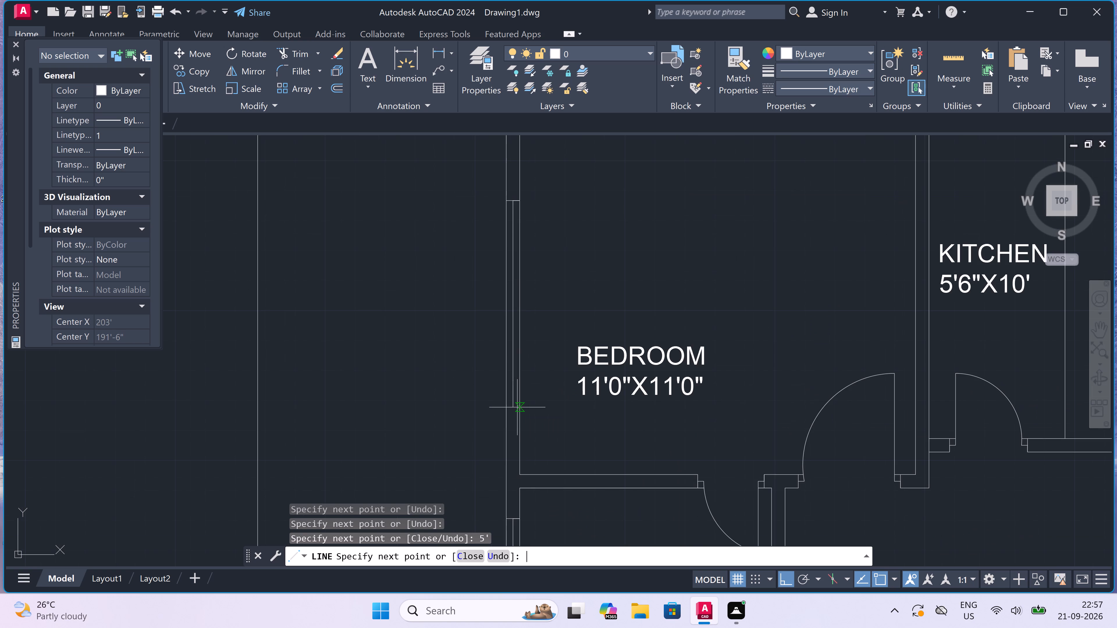
left_click(505, 380)
left_click(519, 378)
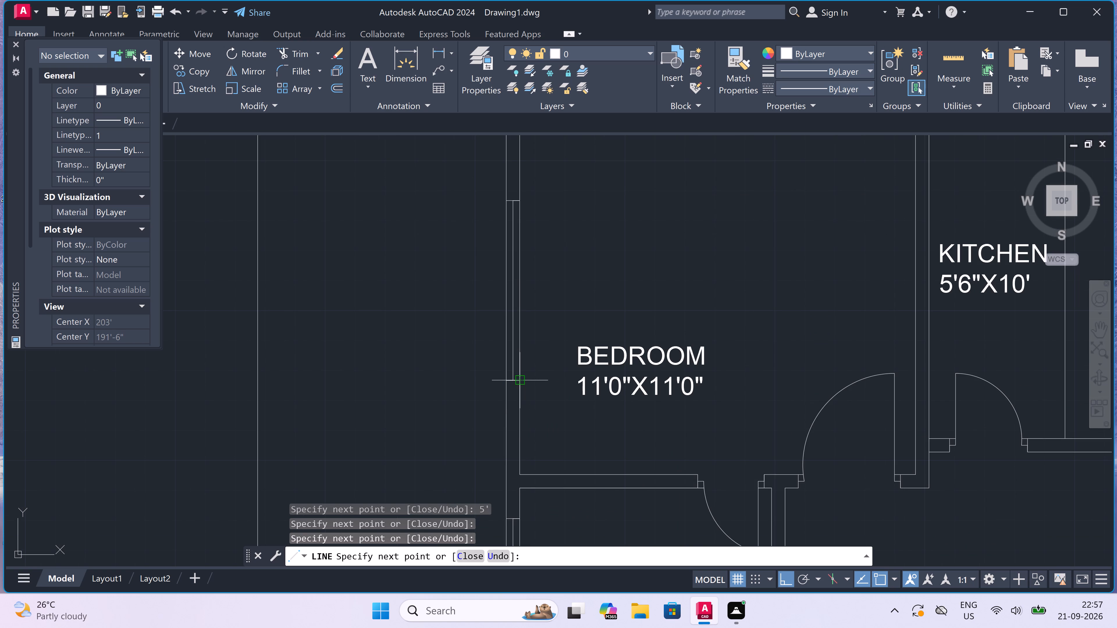
key("Escape")
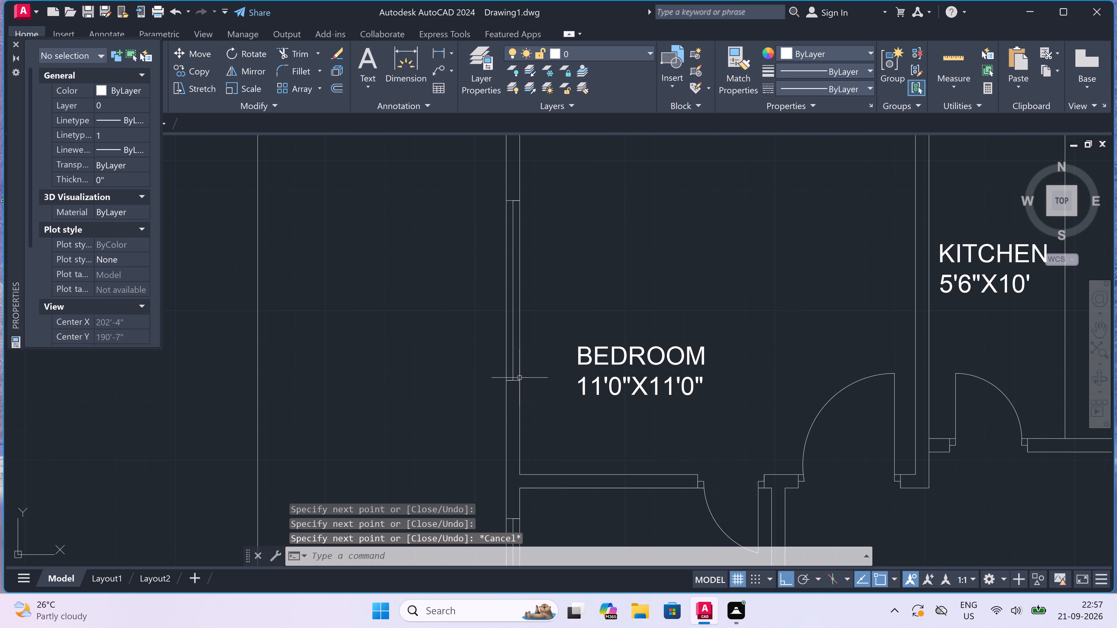
Draw a window in the east wall of the northeastern 11'0"X11'0" BEDROOM, with a 5' centre line and full-thickness end lines.
scroll(494, 354, "down", 4)
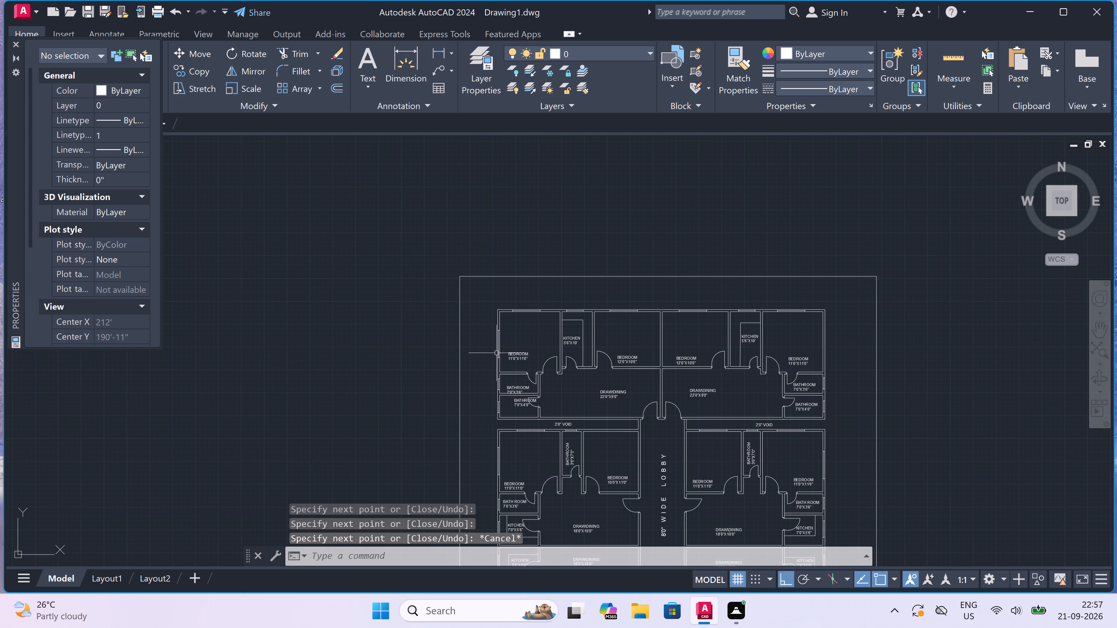
scroll(497, 353, "down", 3)
scroll(537, 388, "up", 4)
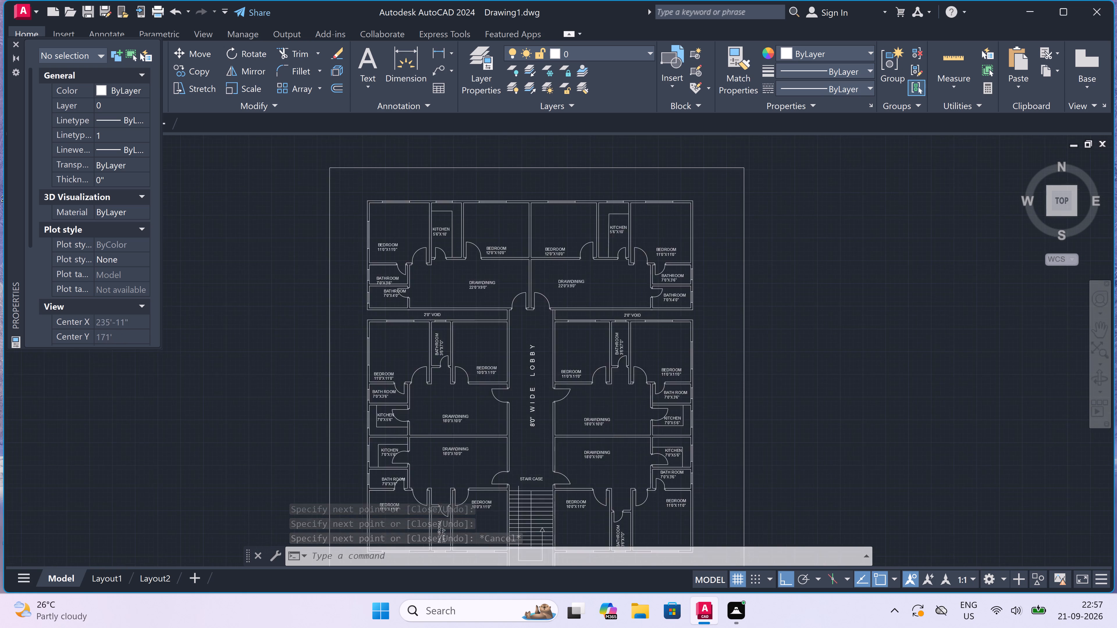
scroll(540, 388, "down", 2)
scroll(540, 390, "up", 1)
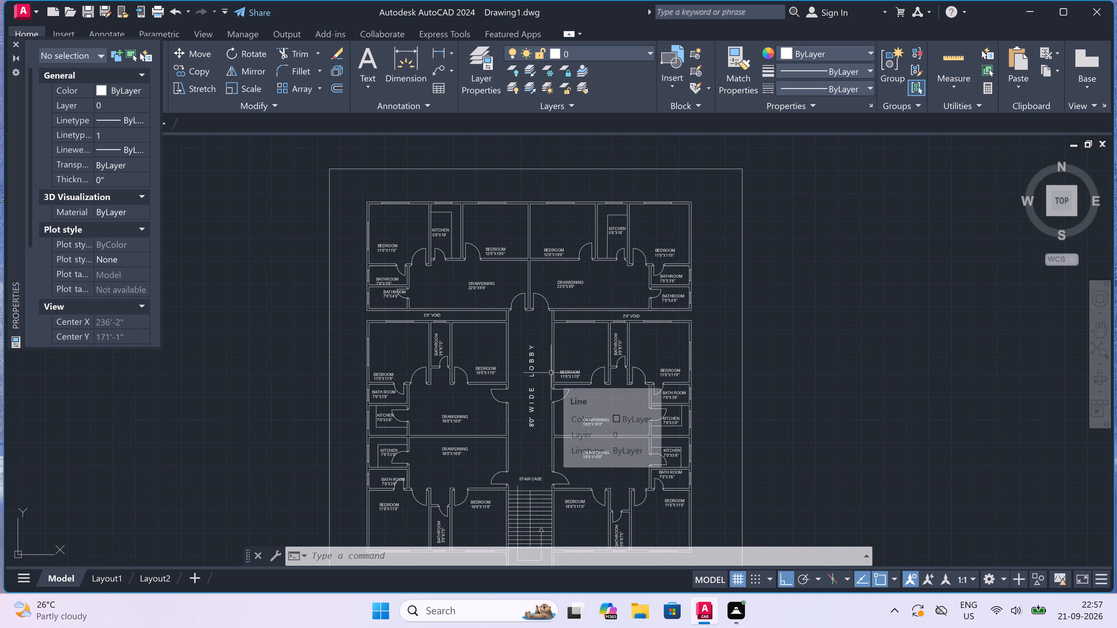
scroll(551, 373, "down", 1)
scroll(649, 279, "up", 4)
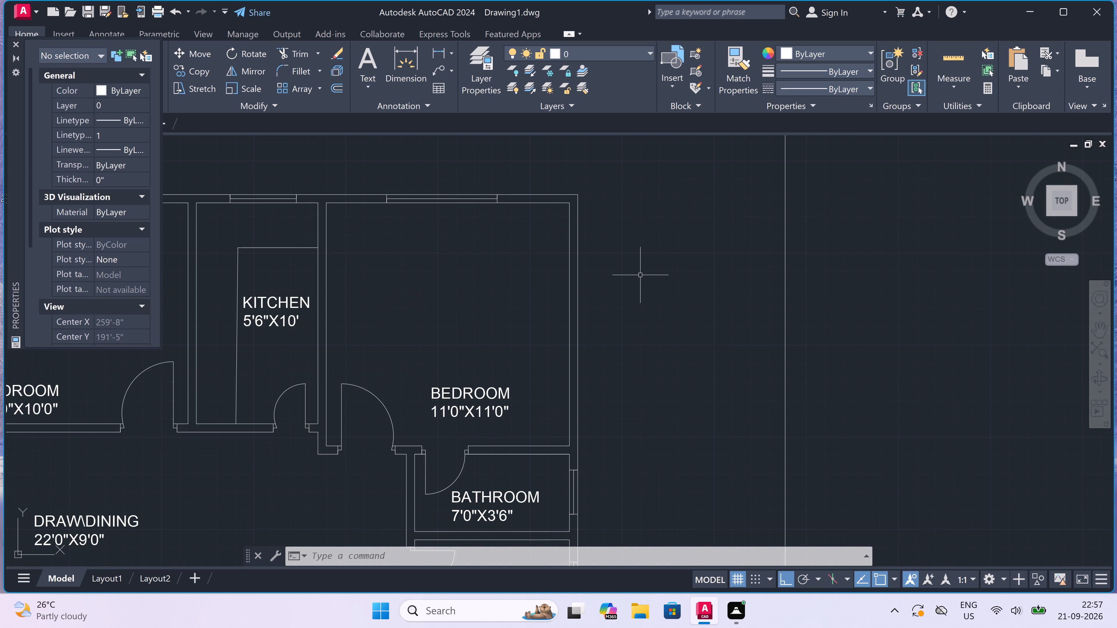
key("space")
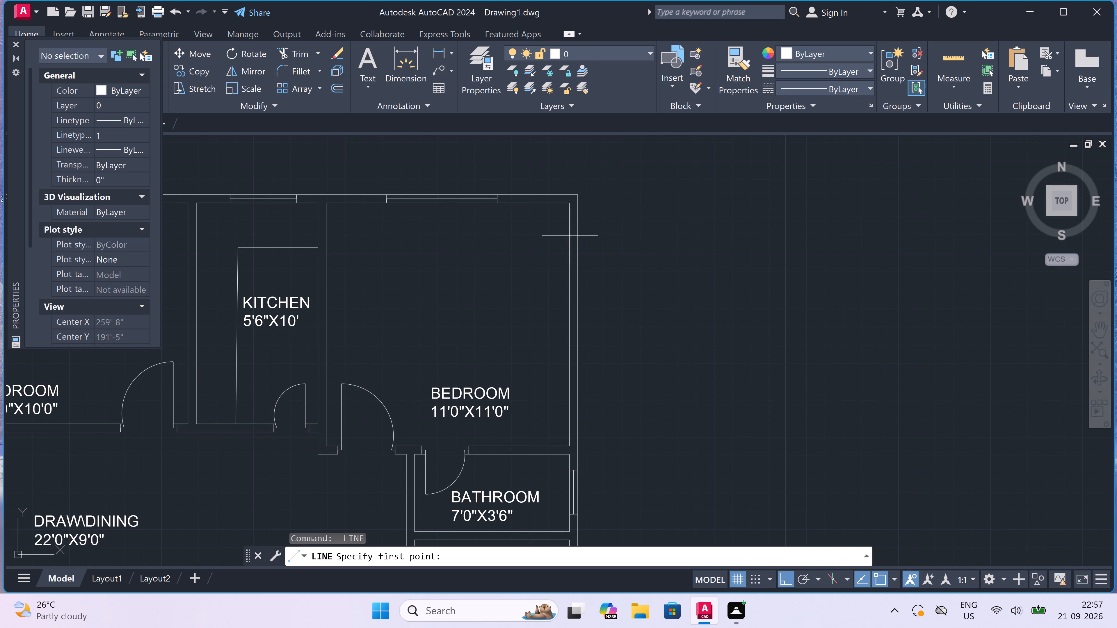
left_click(570, 281)
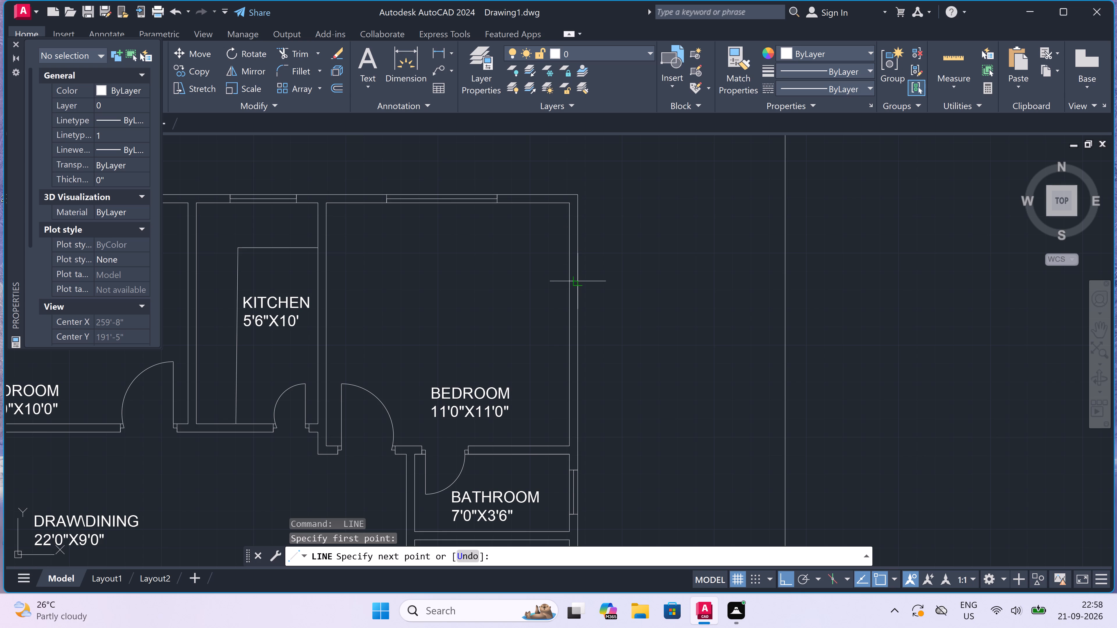
left_click(576, 279)
scroll(571, 282, "up", 1)
left_click_drag(571, 282, 571, 285)
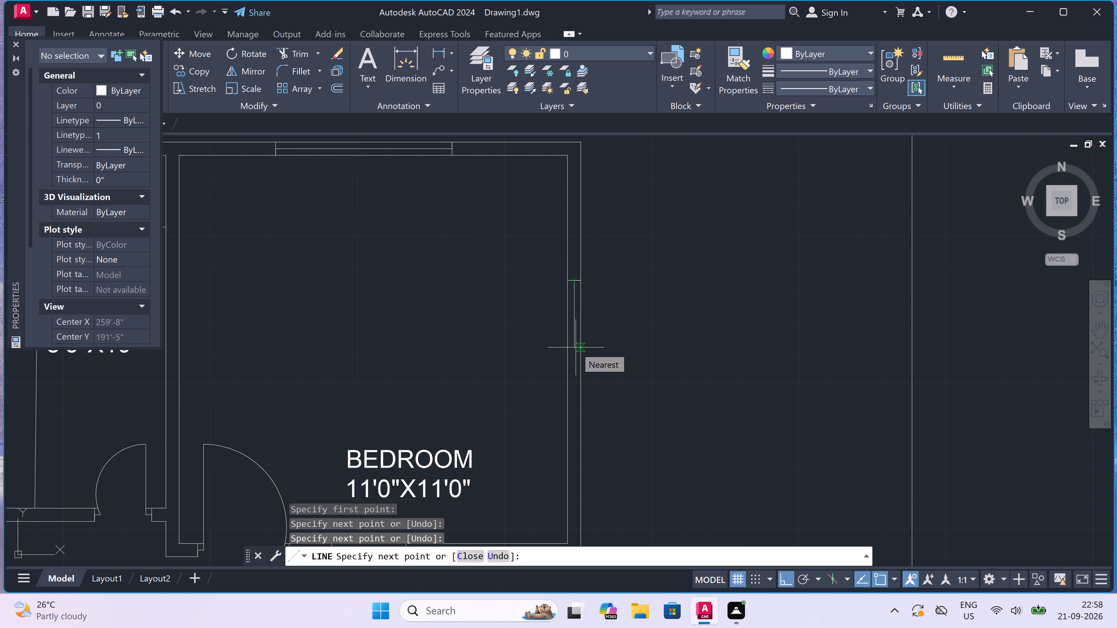
key("5")
type("'")
key("space")
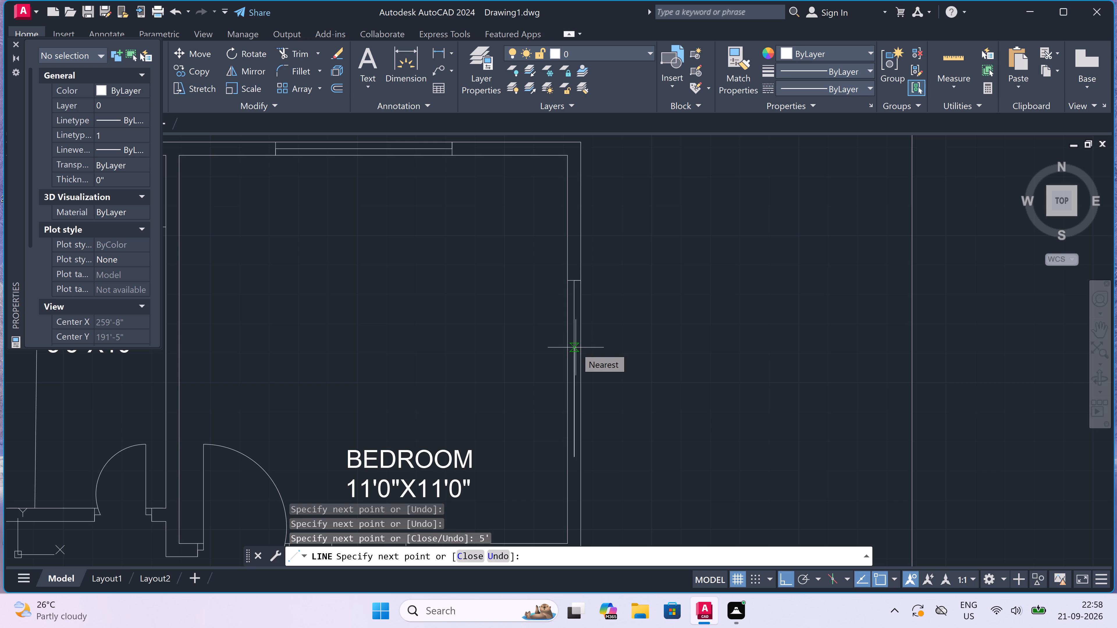
scroll(576, 347, "down", 2)
scroll(568, 403, "up", 2)
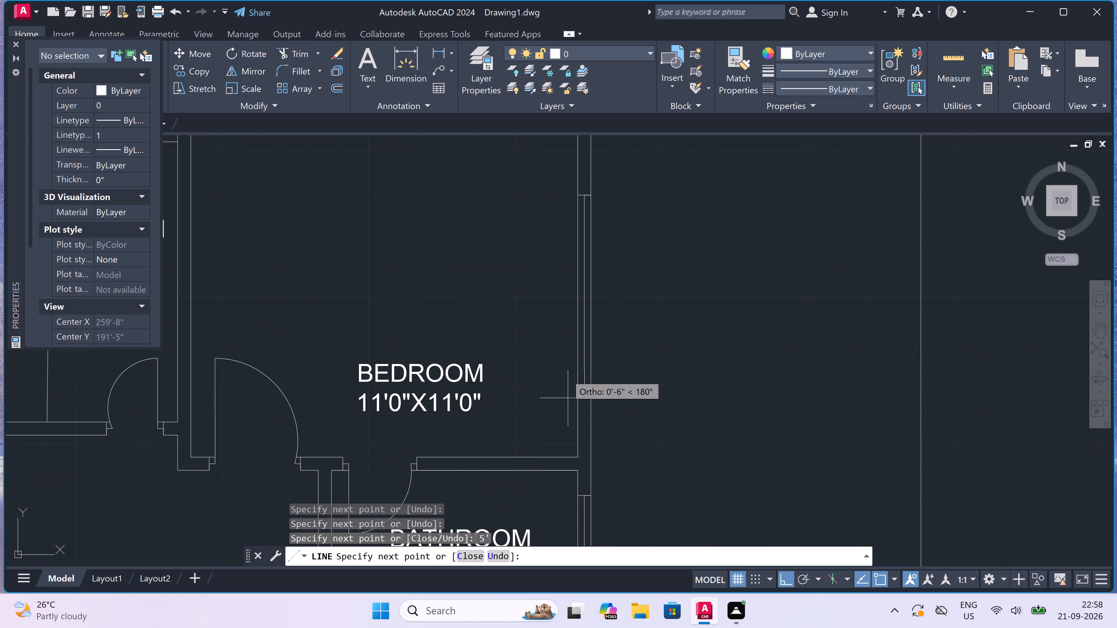
scroll(565, 352, "up", 2)
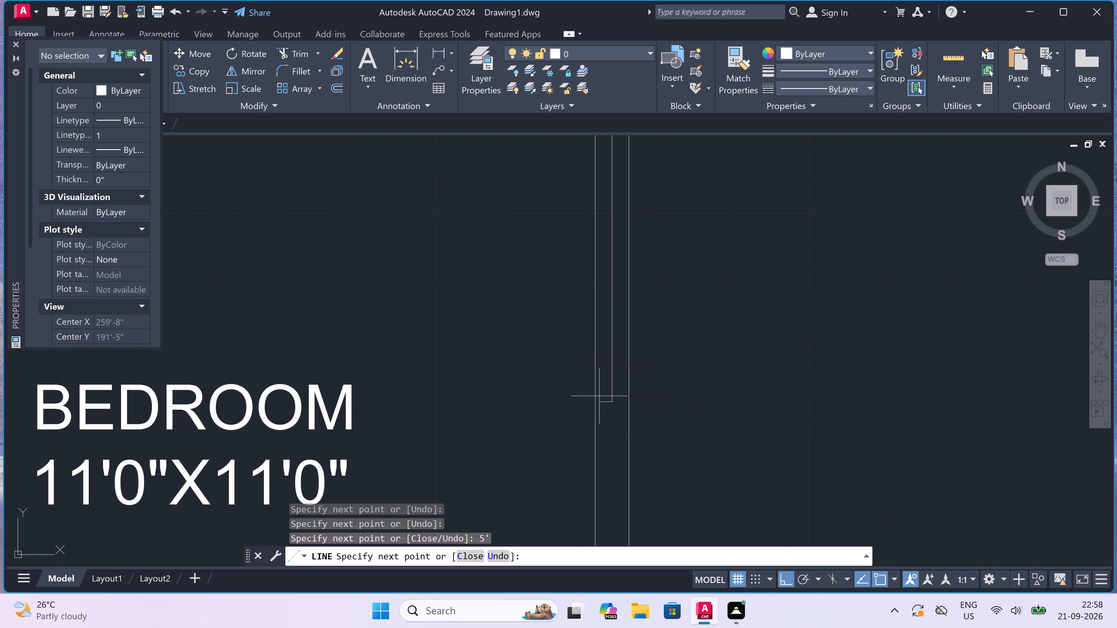
left_click(594, 401)
left_click(629, 399)
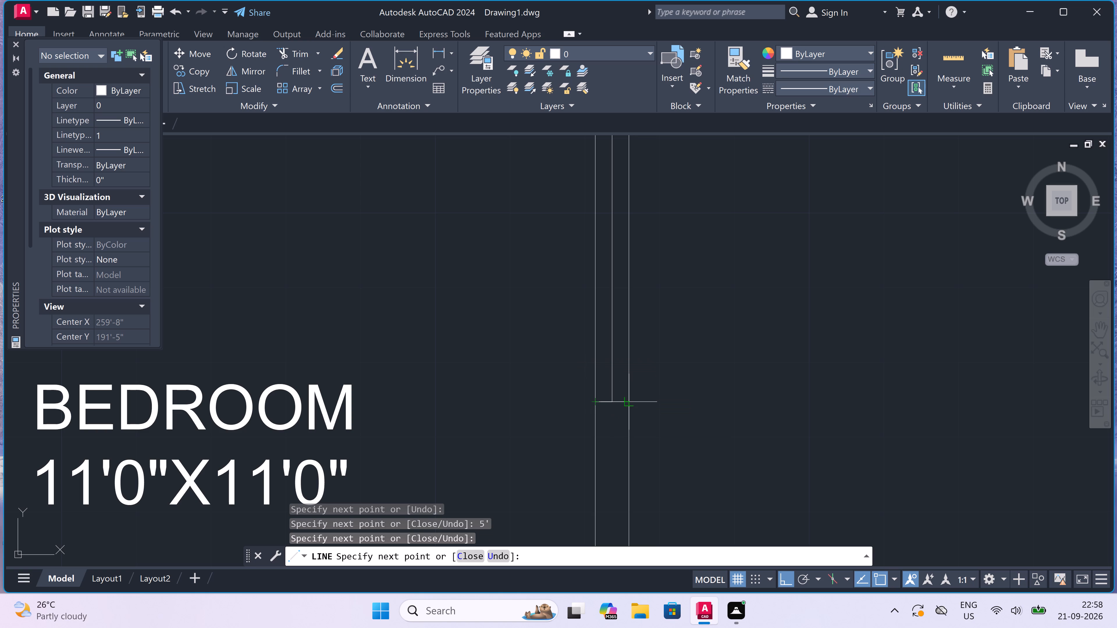
key("Escape")
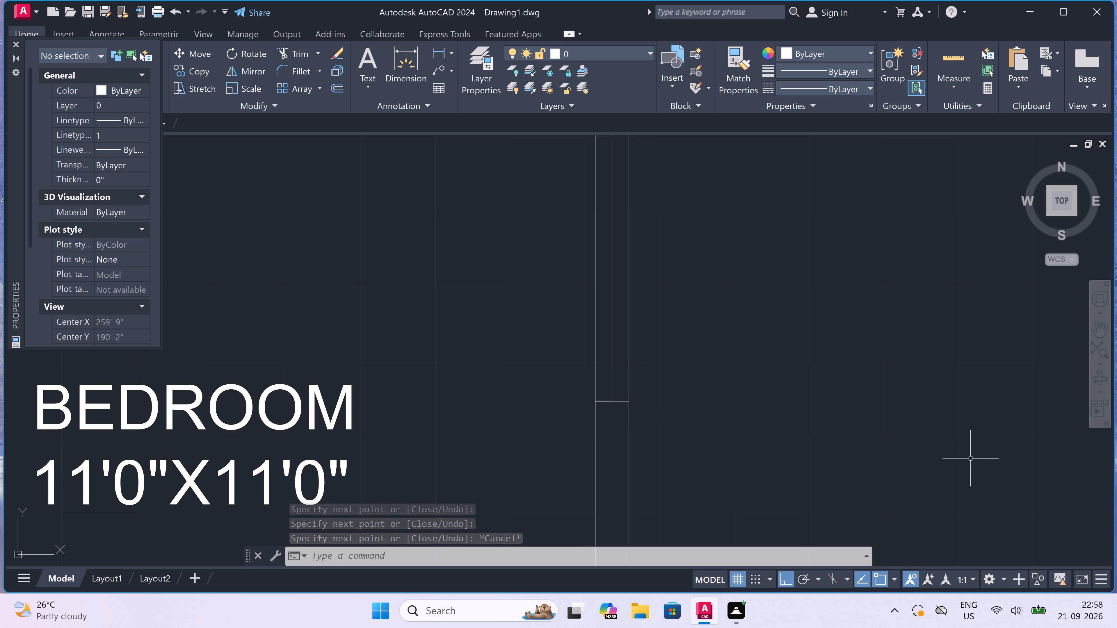
Draw a window in the east wall of the southeastern 11'0"X11'0" BEDROOM, with a 5' centre line and full-thickness end lines.
scroll(642, 446, "down", 3)
scroll(602, 406, "down", 6)
scroll(594, 493, "up", 4)
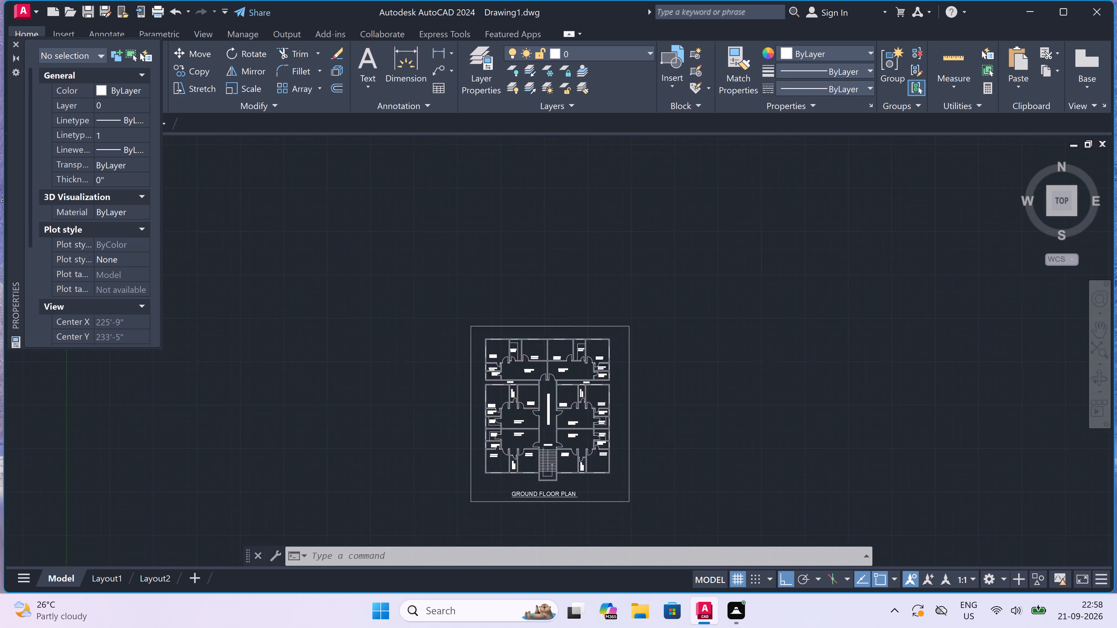
scroll(594, 493, "up", 1)
scroll(600, 479, "down", 1)
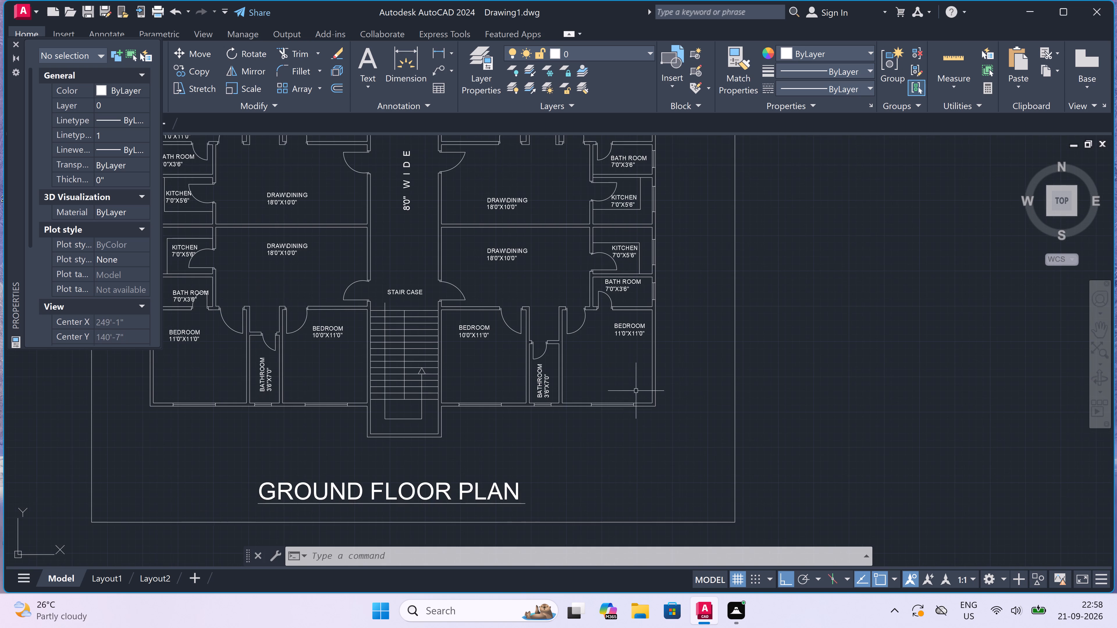
scroll(666, 345, "up", 3)
scroll(666, 345, "down", 1)
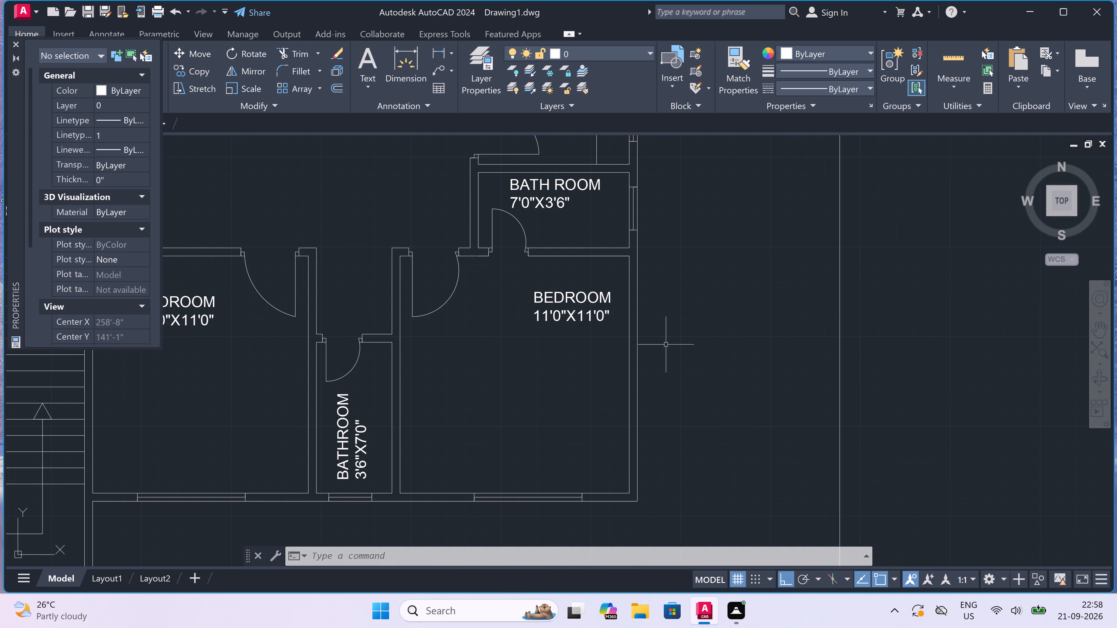
key("space")
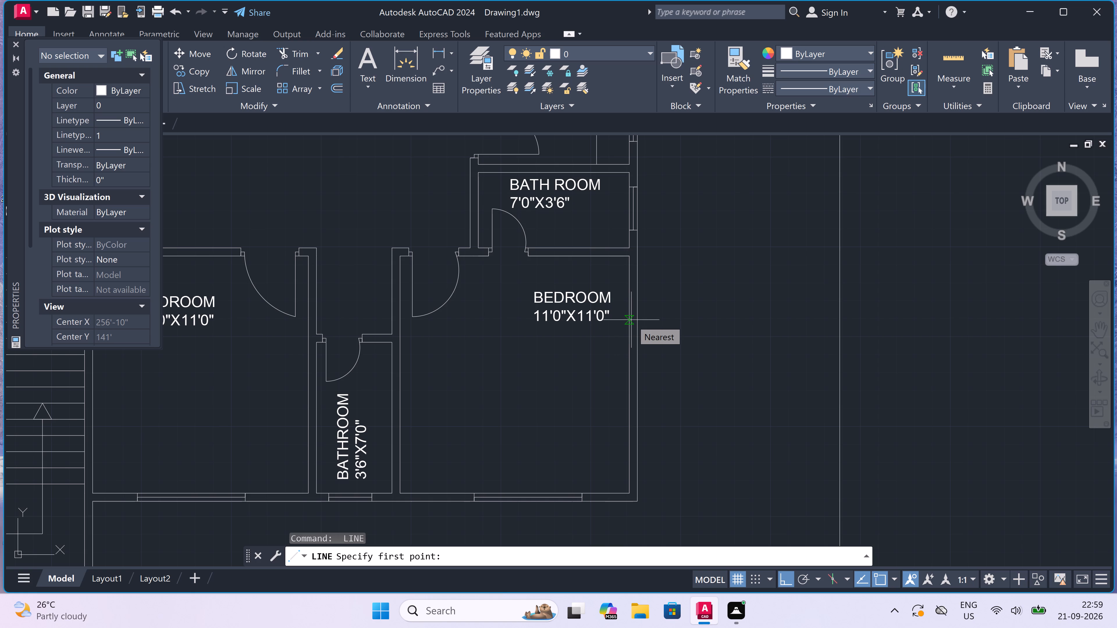
left_click(631, 320)
left_click(635, 319)
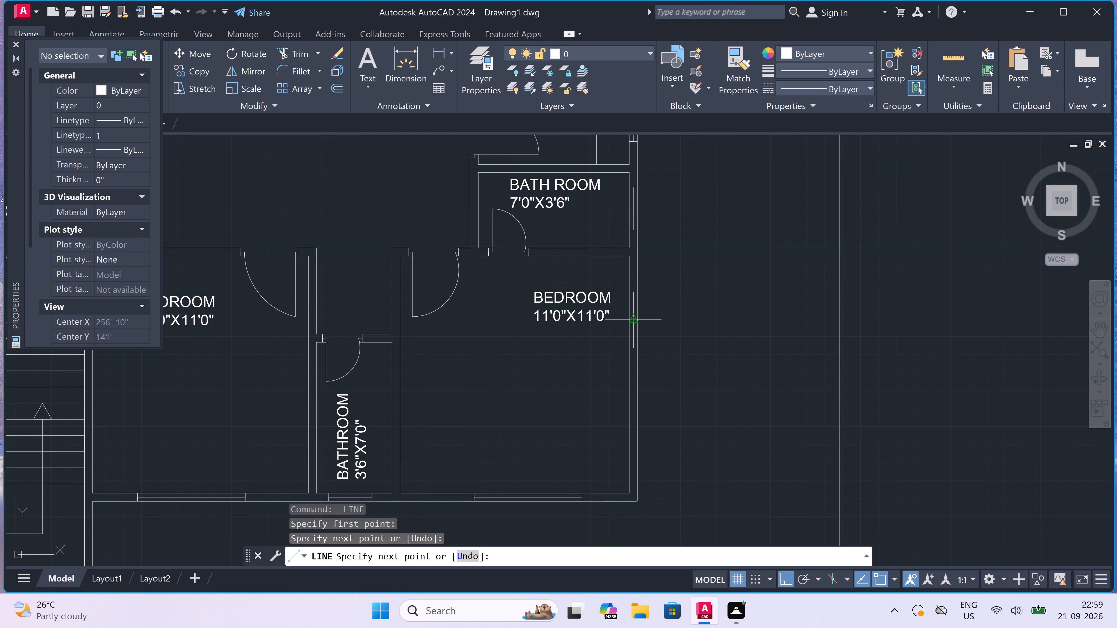
left_click(635, 319)
key("5")
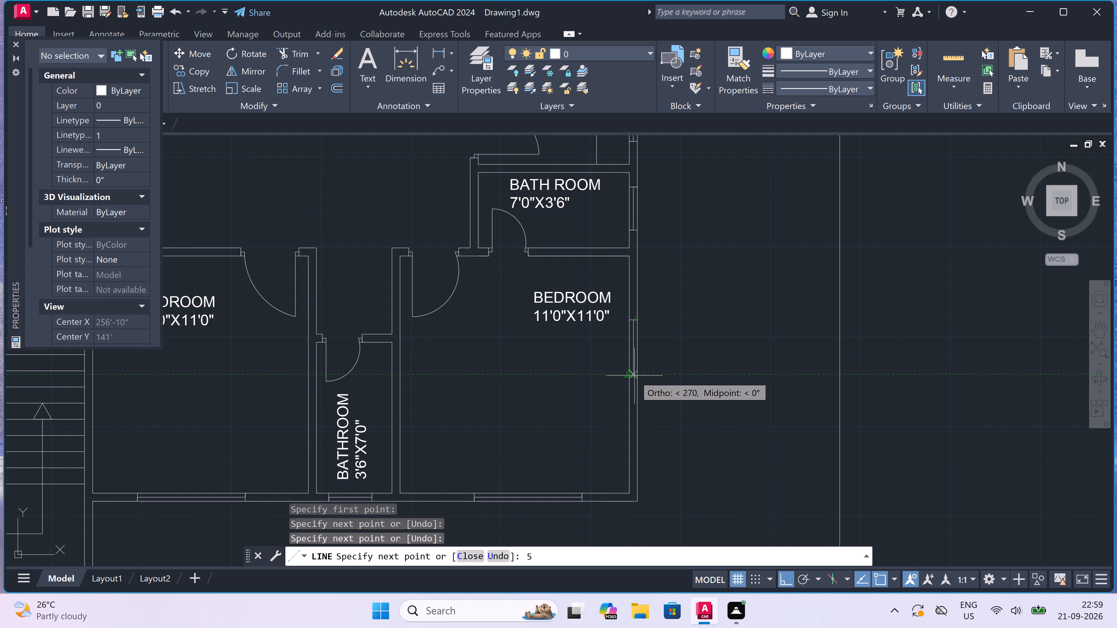
type("'")
key("space")
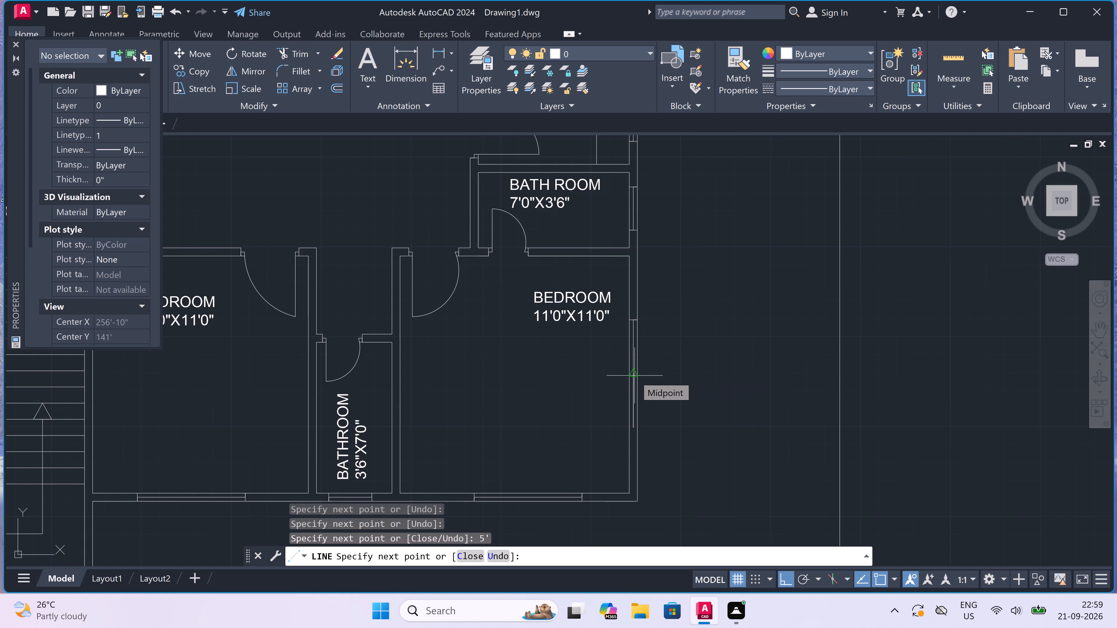
scroll(634, 376, "up", 1)
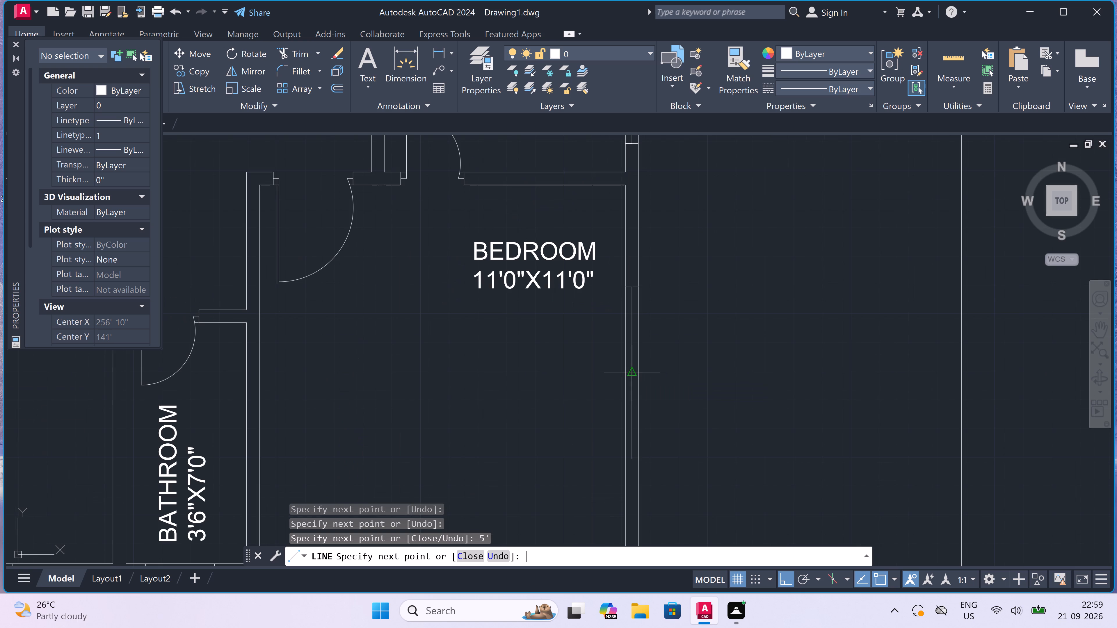
scroll(634, 376, "down", 1)
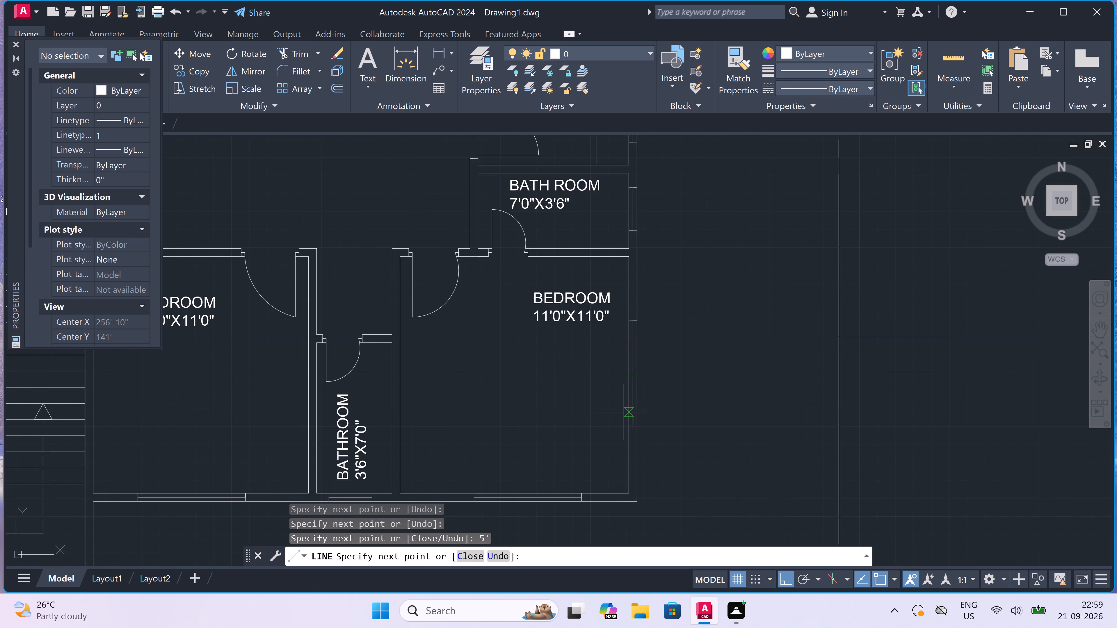
scroll(626, 428, "up", 1)
left_click(626, 428)
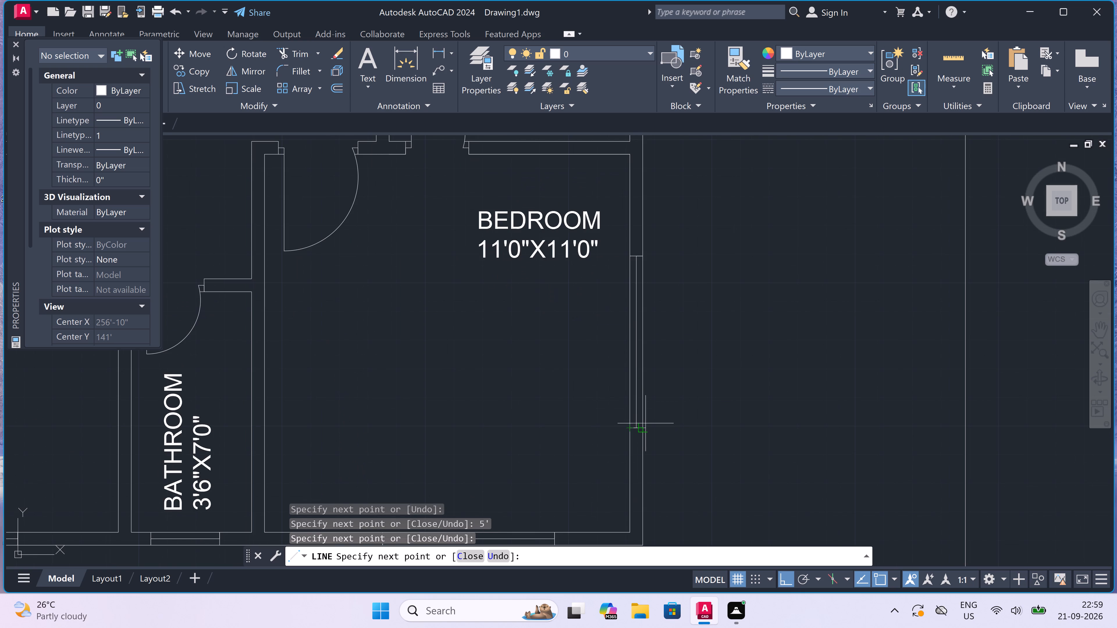
left_click(643, 426)
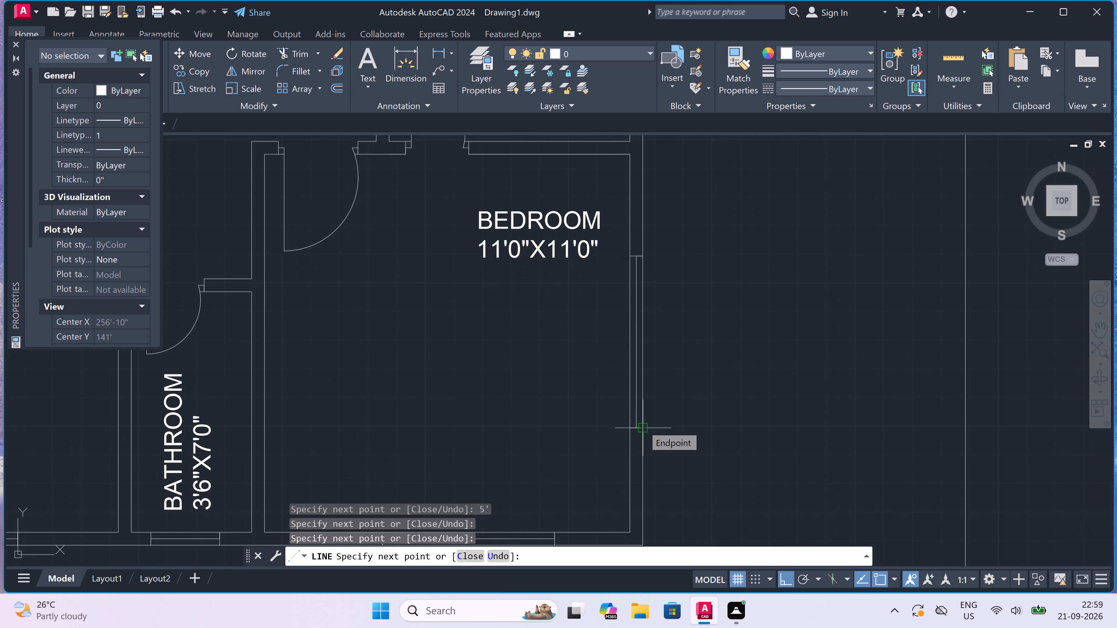
key("Escape")
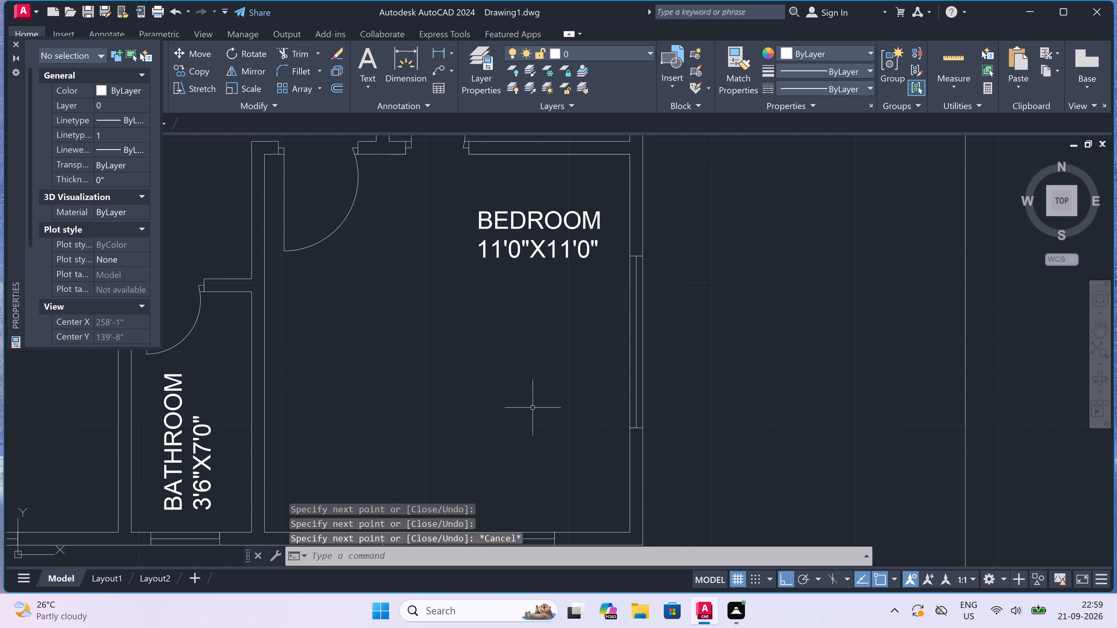
Draw a window in the west wall of the southwestern 11'0"X11'0" BEDROOM, with a 5' centre line and full-thickness end lines.
scroll(534, 387, "down", 6)
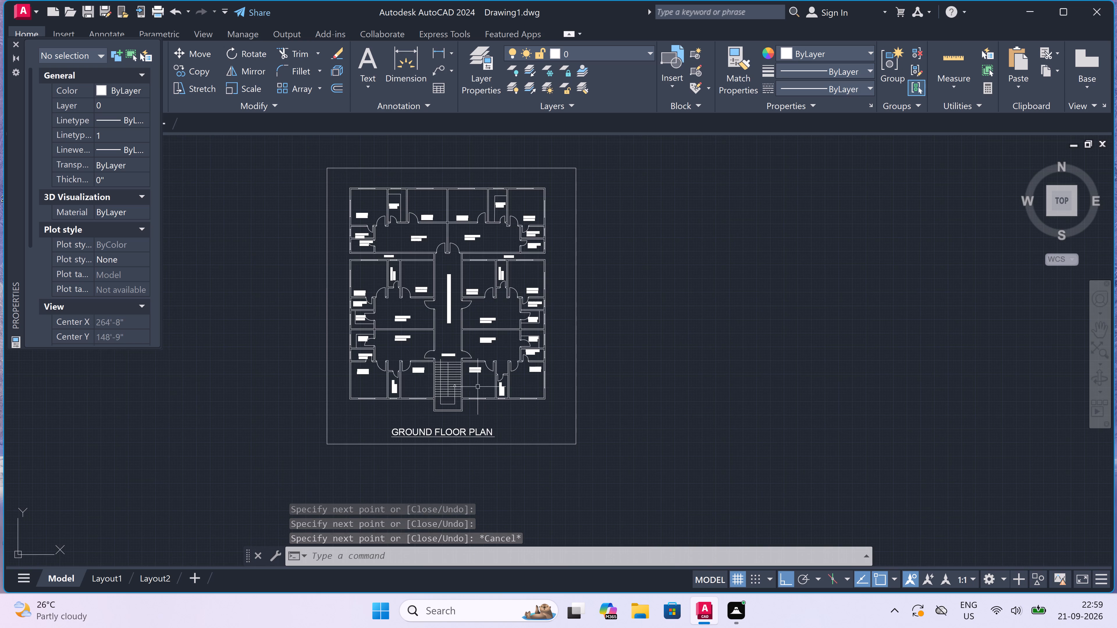
scroll(344, 383, "up", 3)
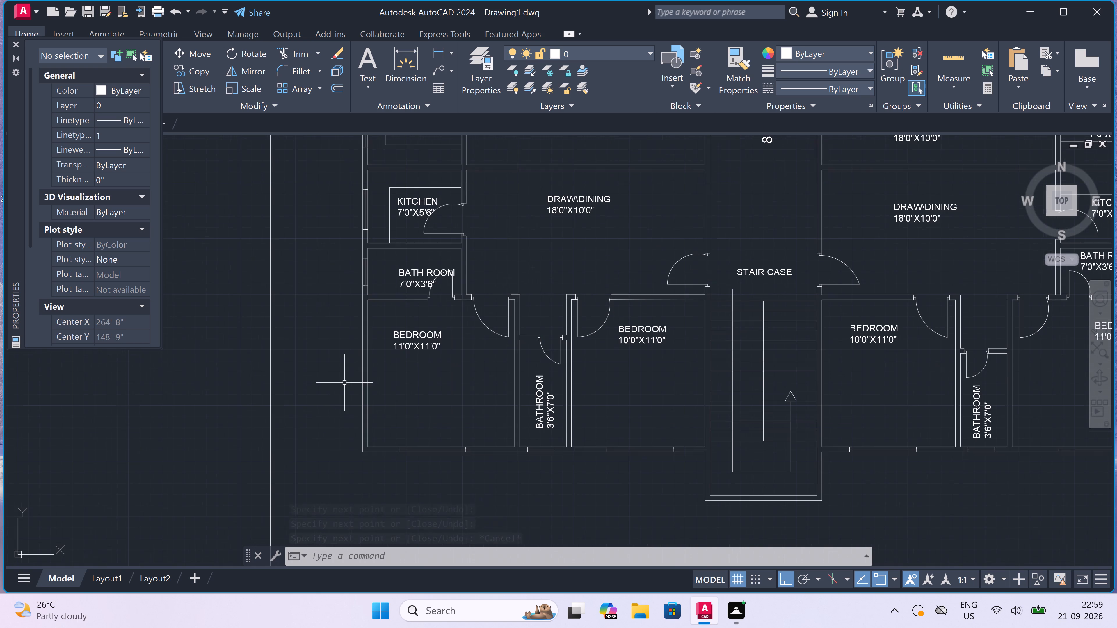
scroll(342, 352, "up", 1)
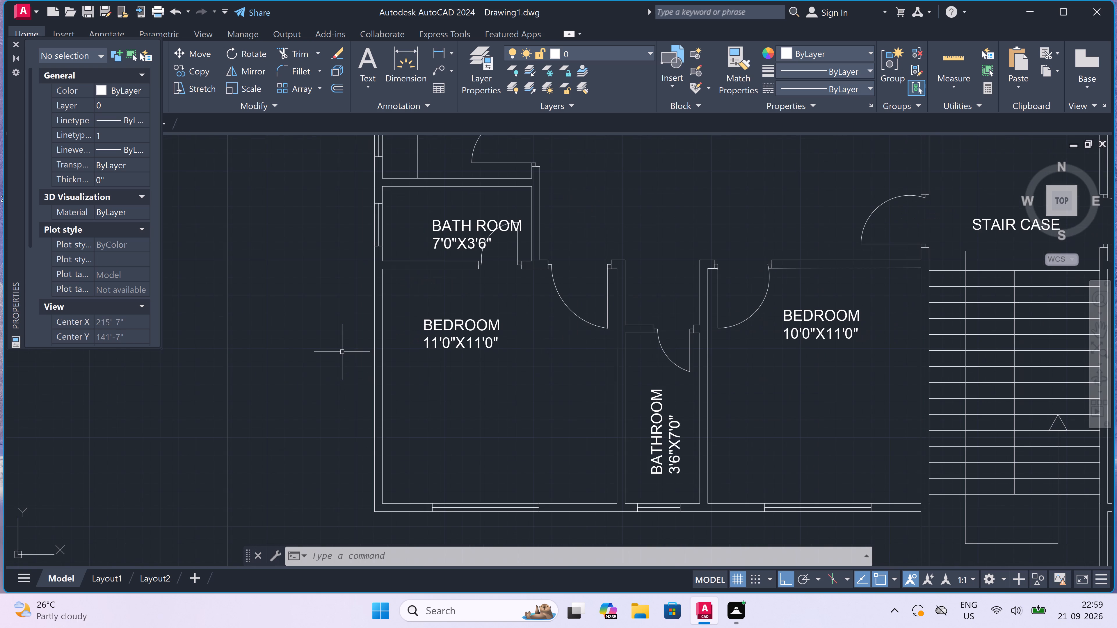
key("space")
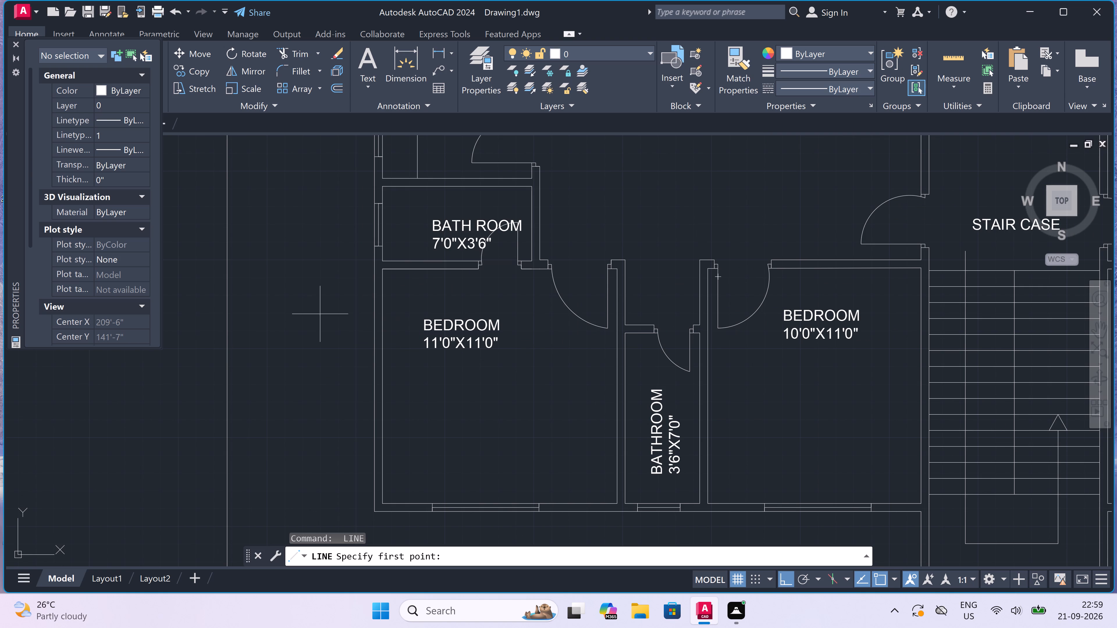
left_click(376, 320)
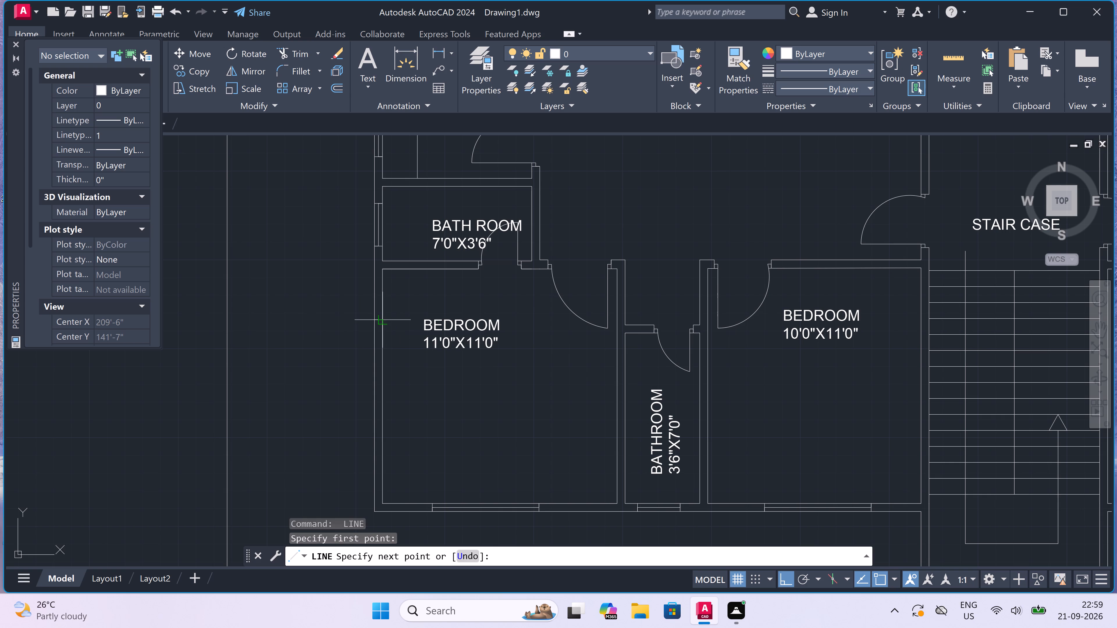
left_click(384, 320)
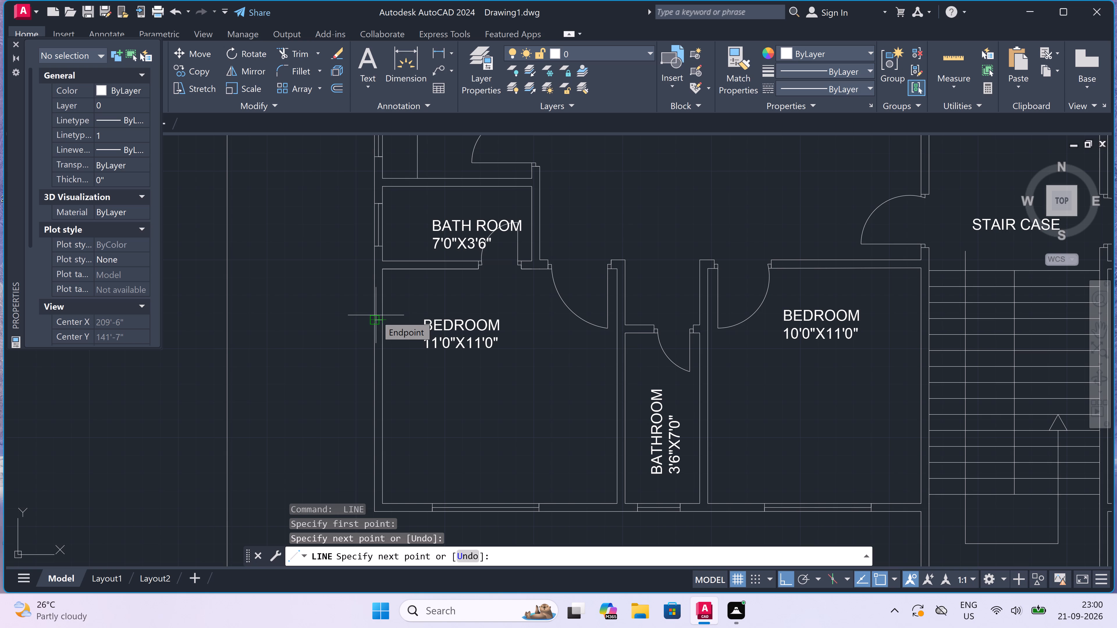
scroll(373, 316, "up", 2)
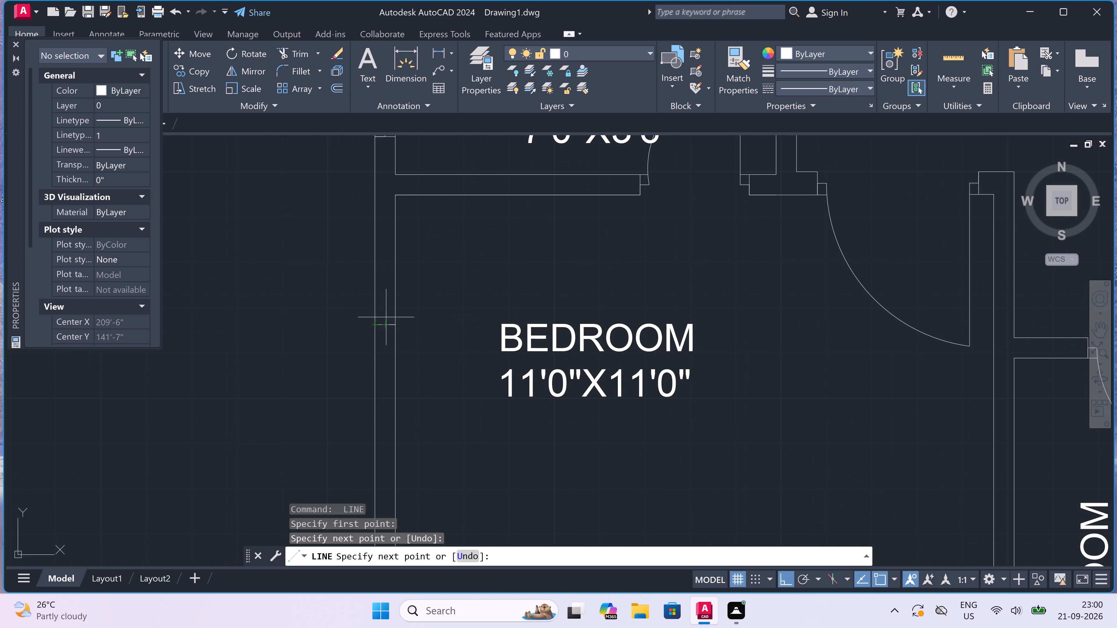
left_click(388, 322)
scroll(388, 323, "down", 3)
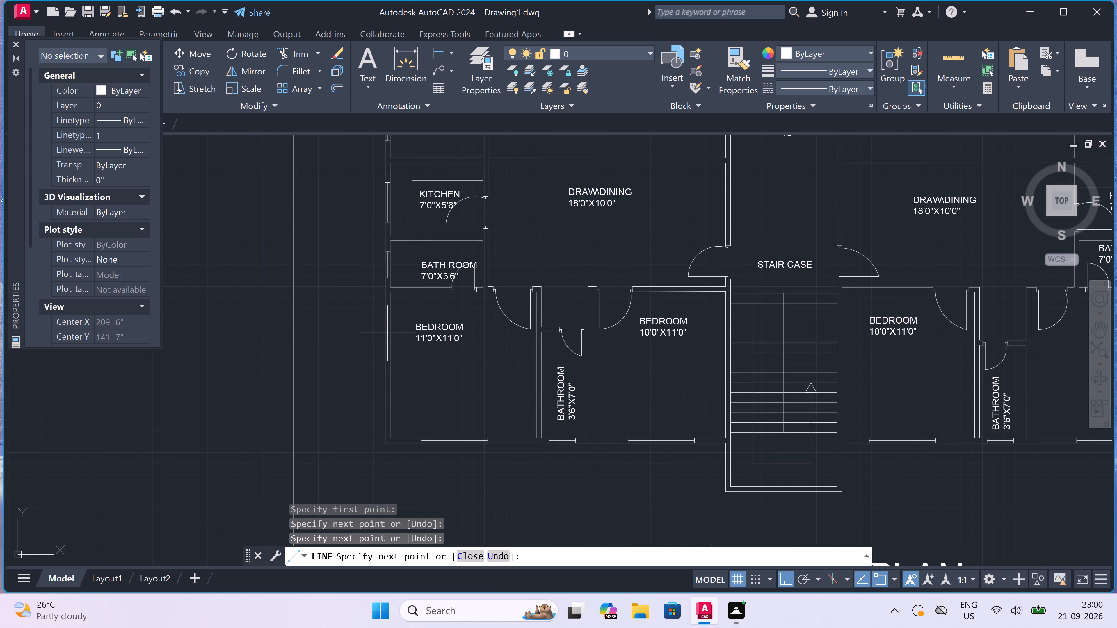
scroll(389, 372, "up", 3)
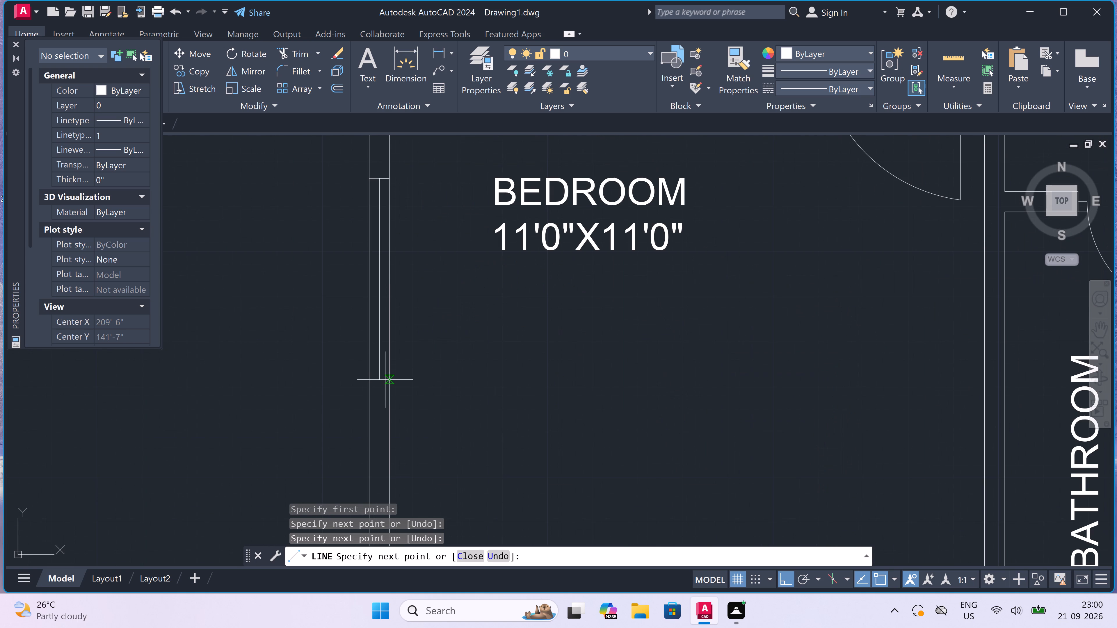
type("5'")
key("space")
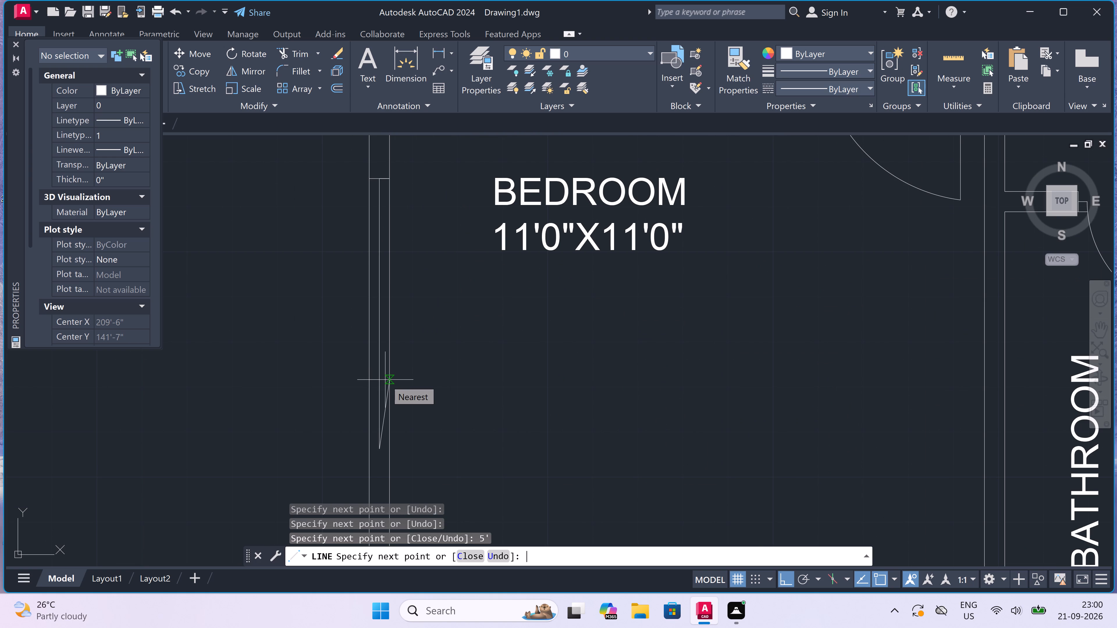
scroll(386, 380, "down", 1)
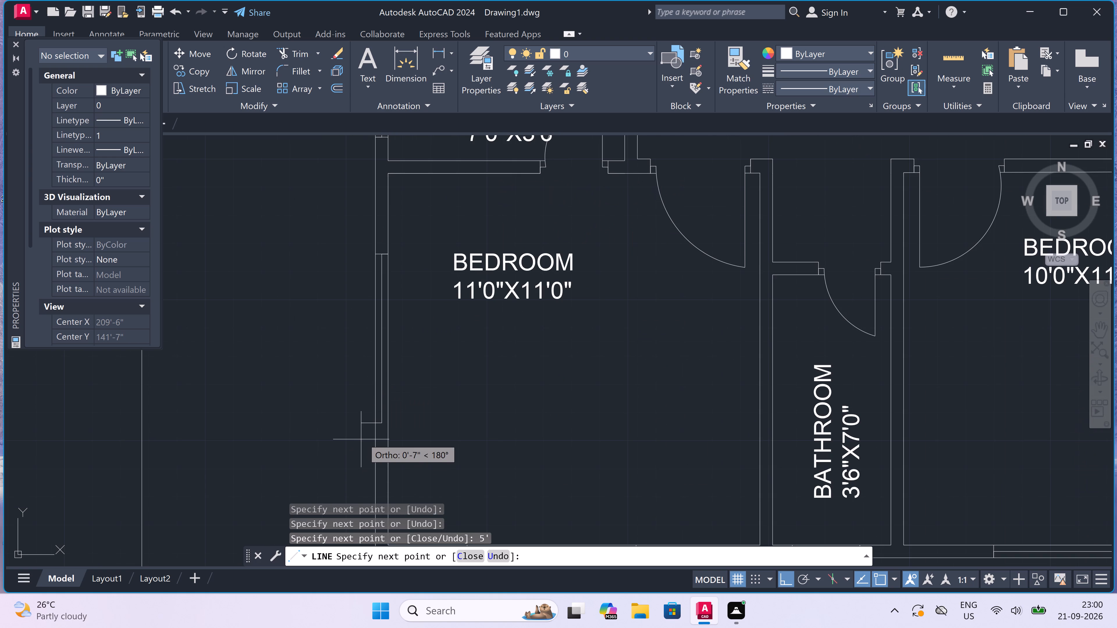
left_click(371, 422)
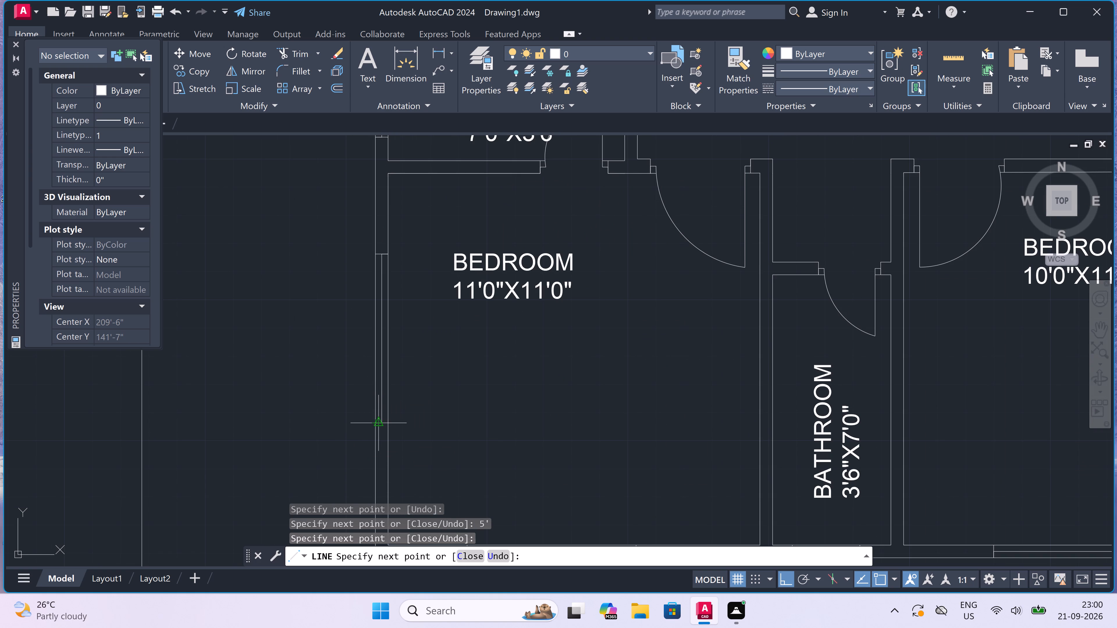
left_click(386, 424)
key("Escape")
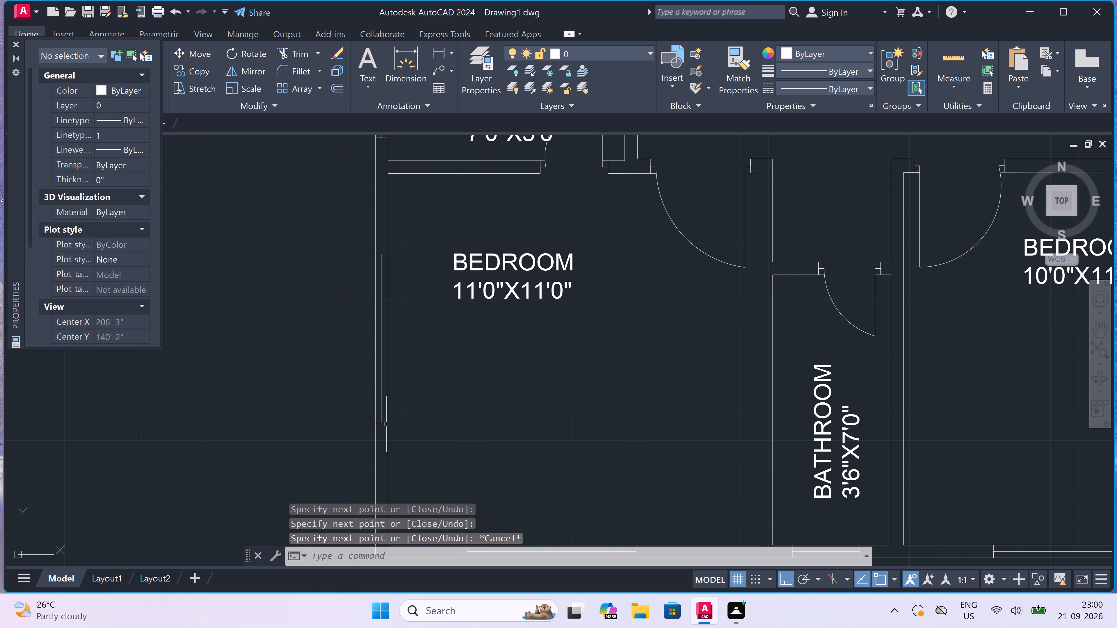
scroll(257, 416, "down", 2)
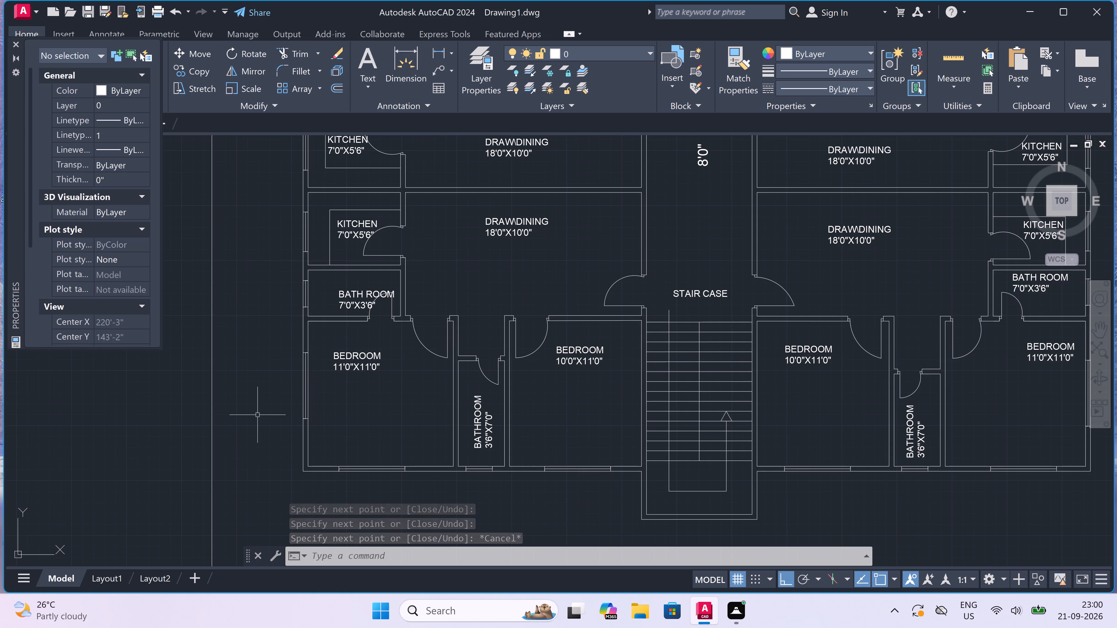
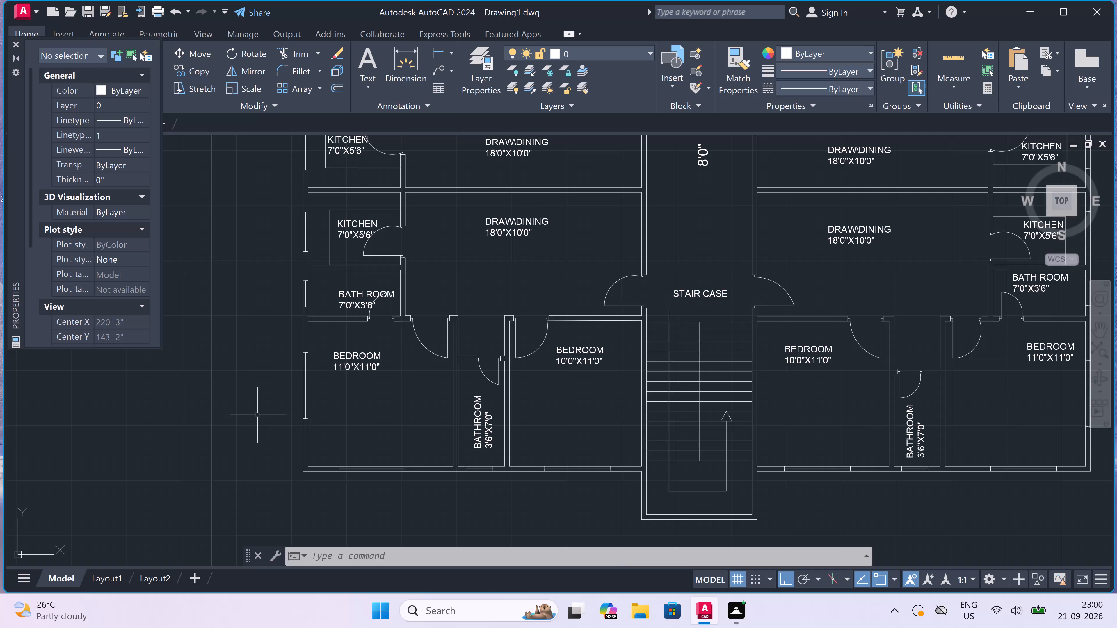
Draw a window in the void-facing north wall of the 10'0"X11'0" BEDROOM west of the lobby, with a 5' centre line and full-thickness end lines.
scroll(248, 410, "down", 2)
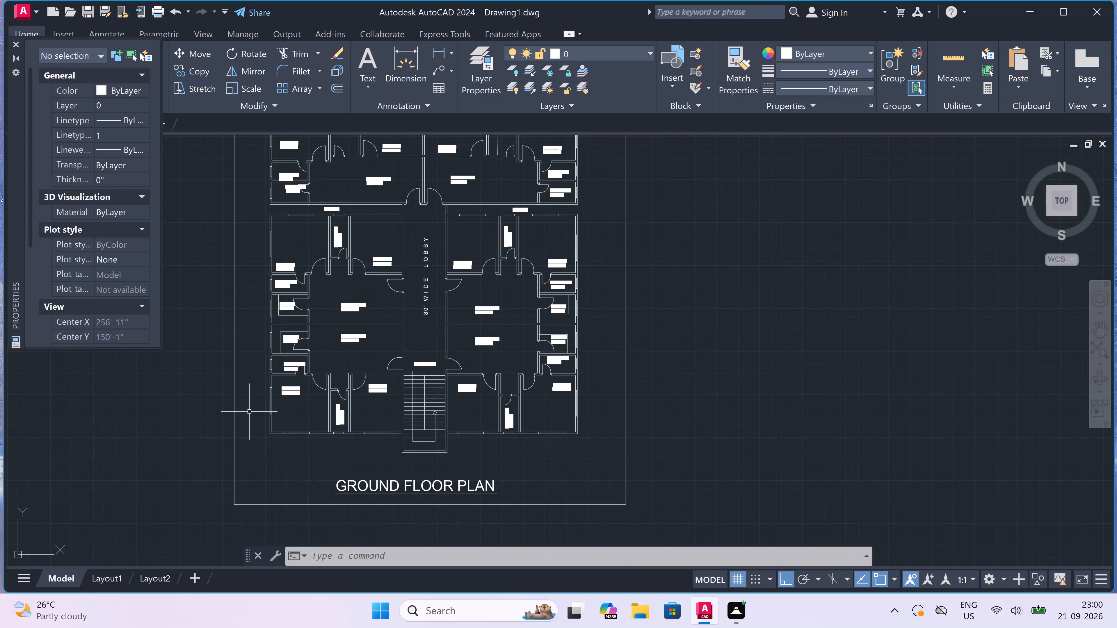
scroll(249, 412, "down", 2)
scroll(207, 415, "up", 1)
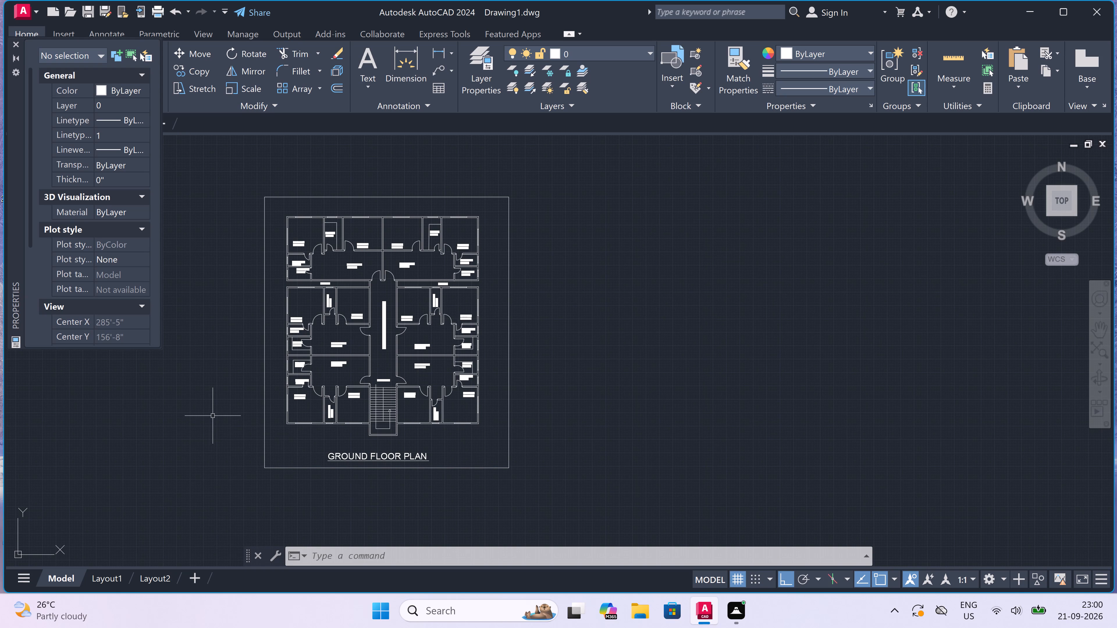
scroll(210, 411, "down", 1)
scroll(213, 394, "up", 3)
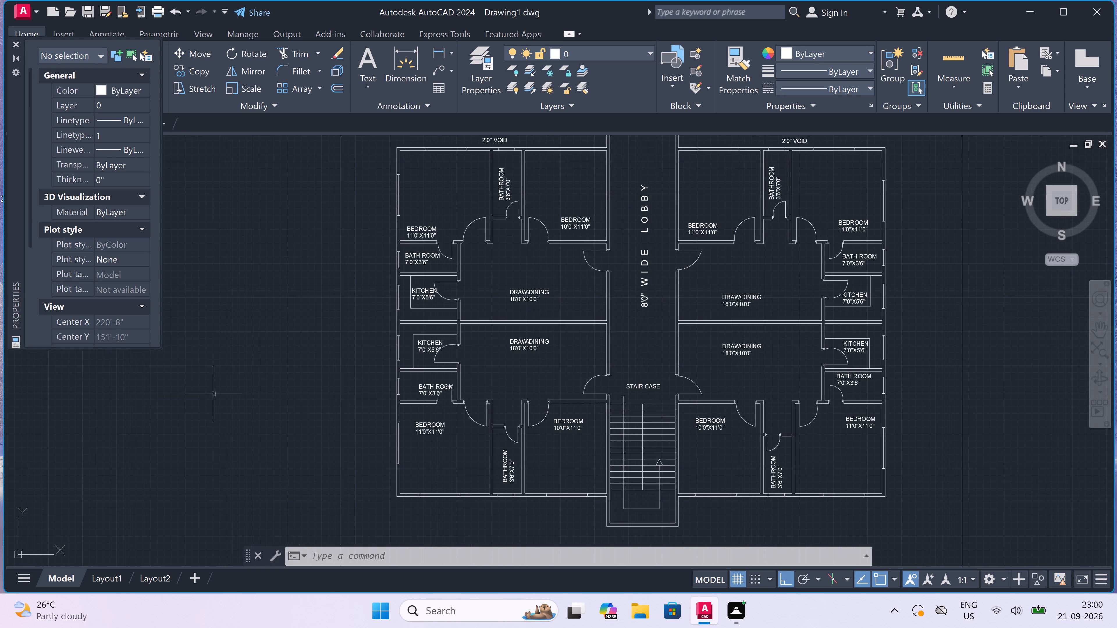
scroll(214, 394, "down", 1)
scroll(195, 253, "up", 1)
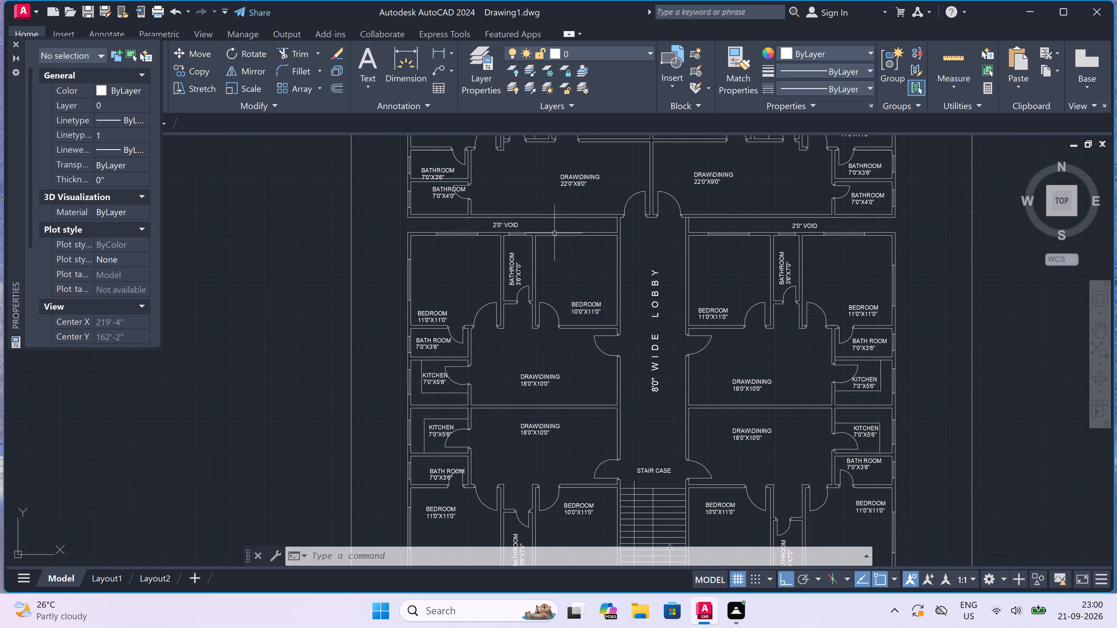
scroll(580, 226, "up", 2)
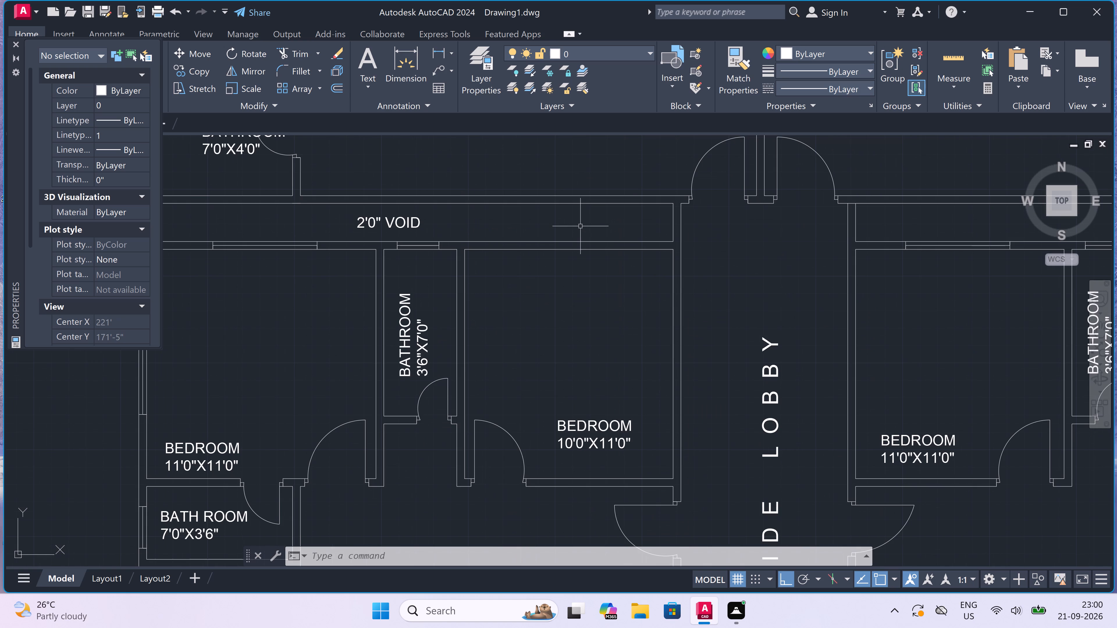
type("L")
key("space")
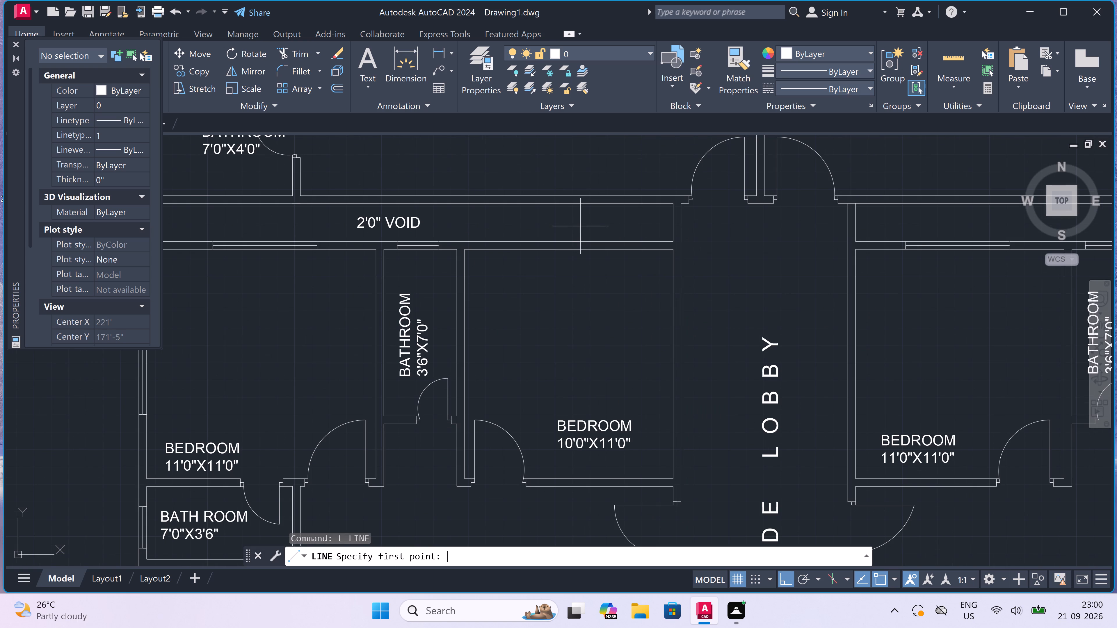
left_click(518, 242)
scroll(521, 249, "up", 1)
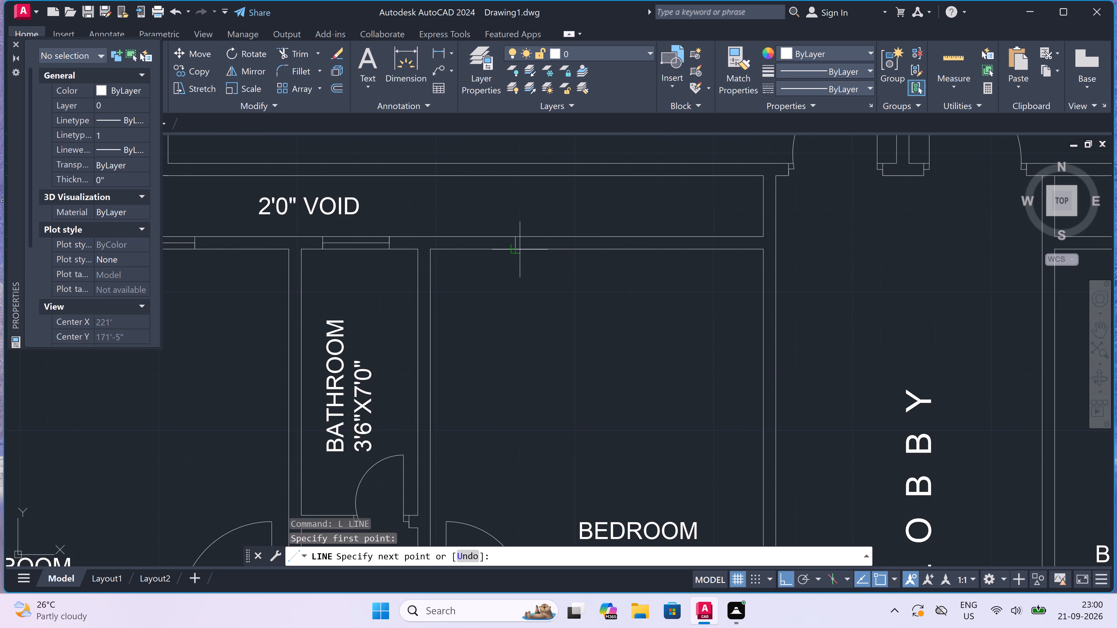
left_click(517, 249)
scroll(517, 249, "up", 3)
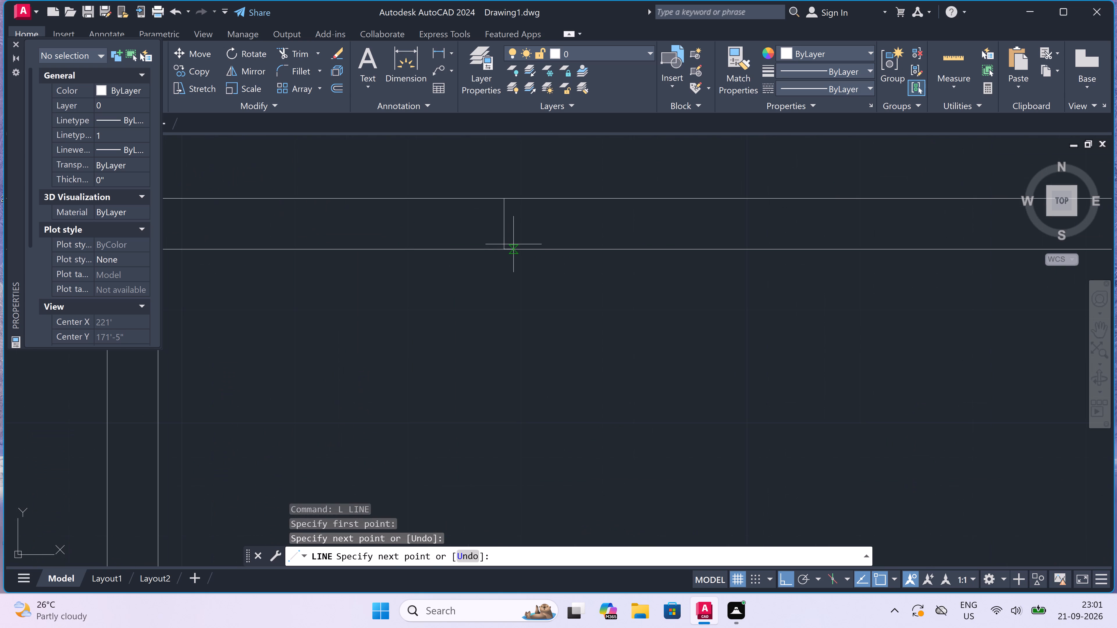
left_click(501, 226)
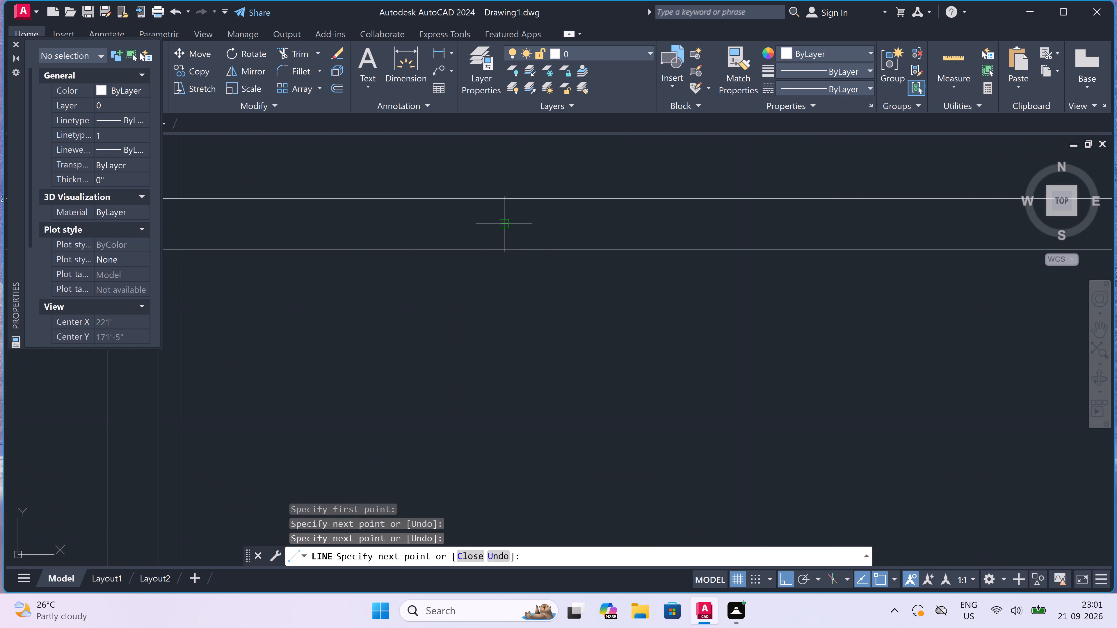
key("5")
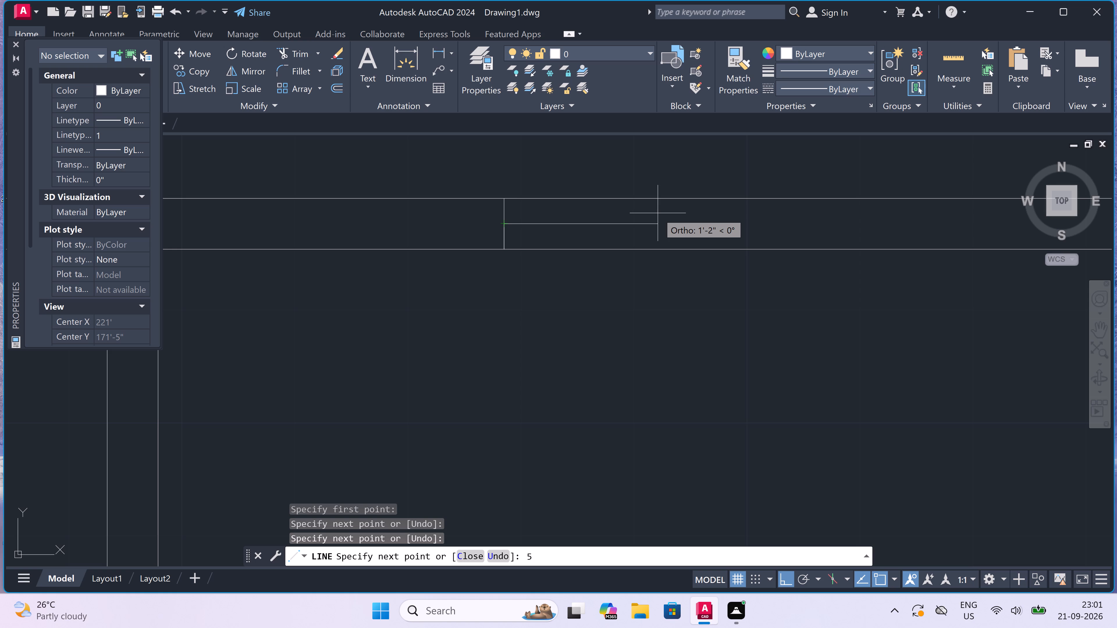
type("'")
key("space")
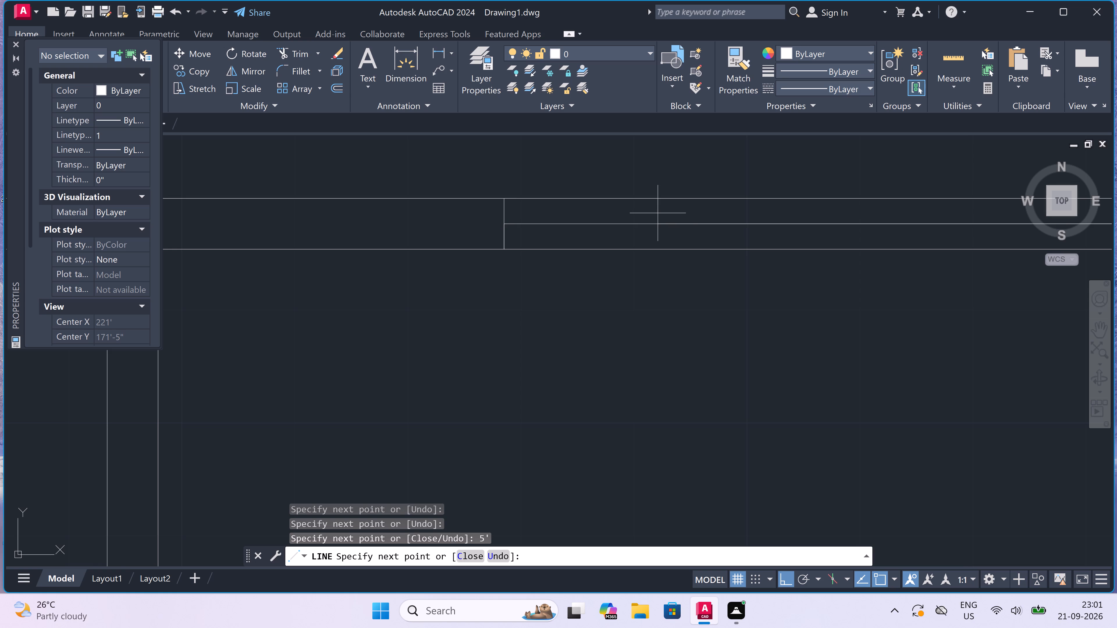
scroll(659, 213, "down", 5)
scroll(730, 182, "up", 1)
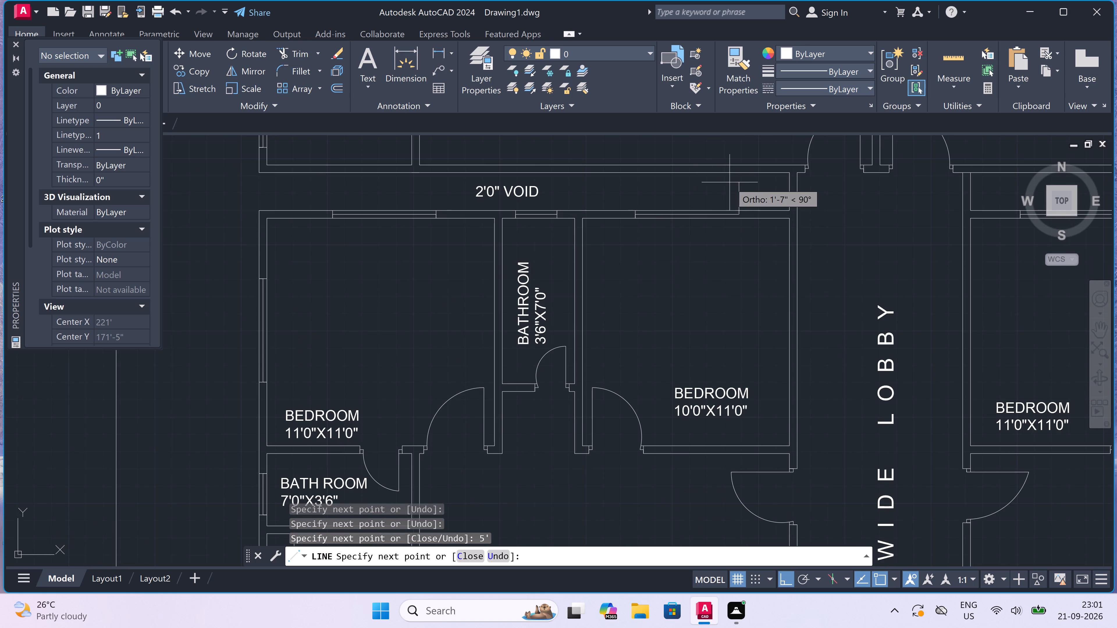
scroll(730, 182, "up", 1)
scroll(741, 248, "up", 2)
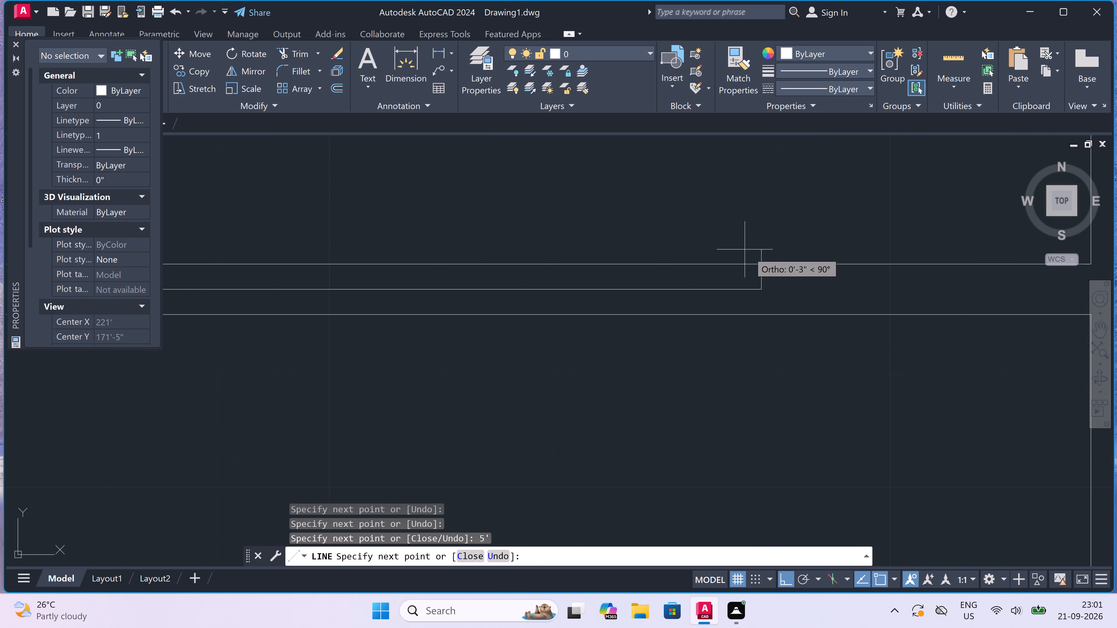
left_click(763, 264)
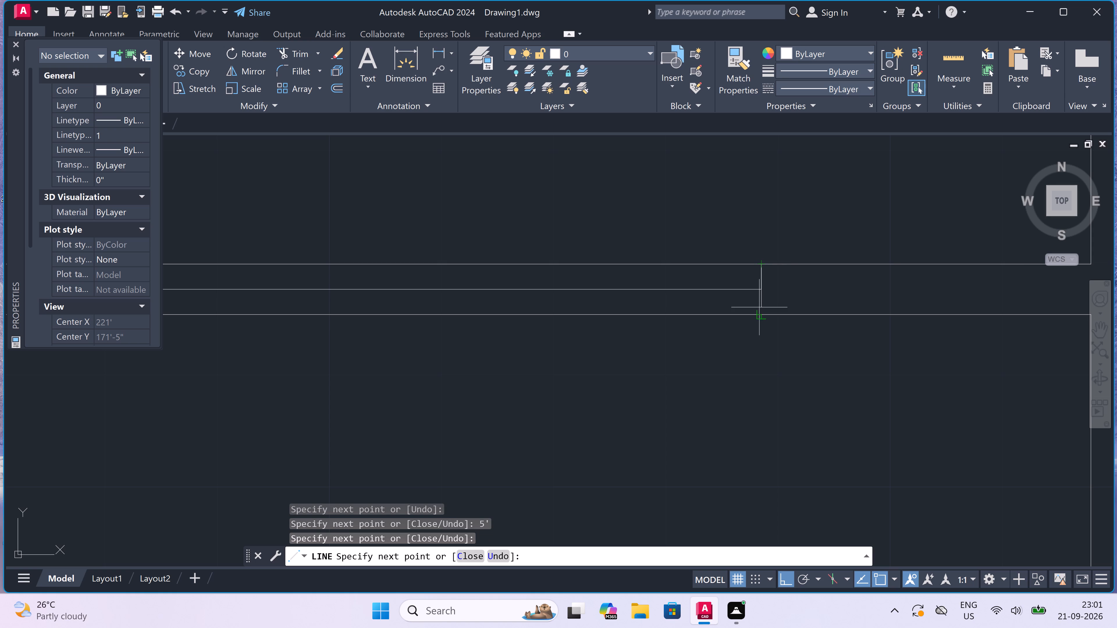
left_click(762, 311)
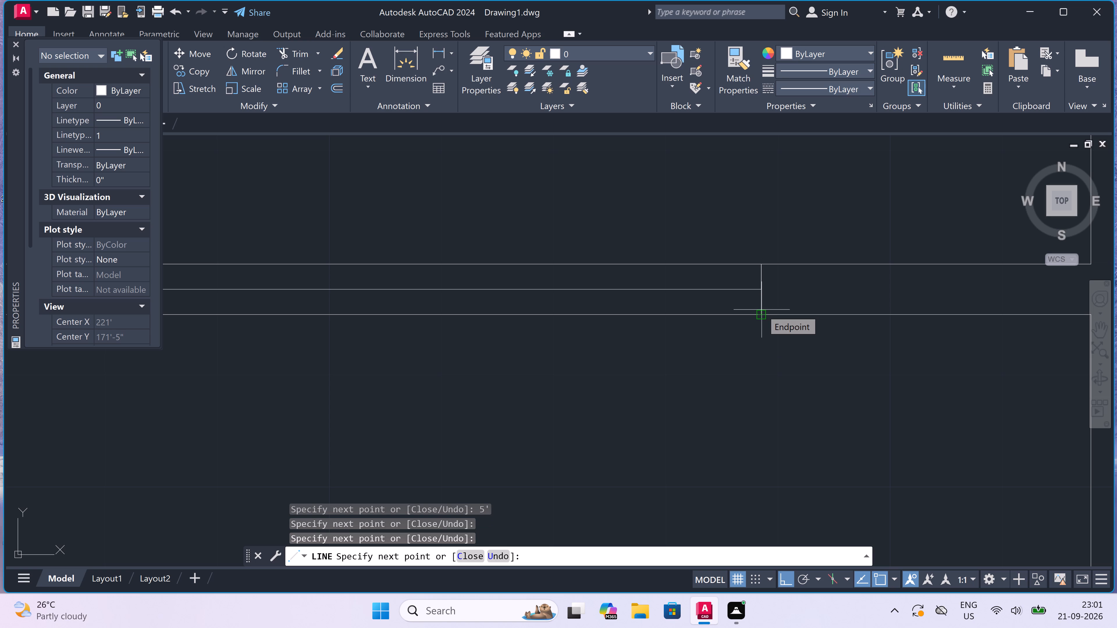
key("Escape")
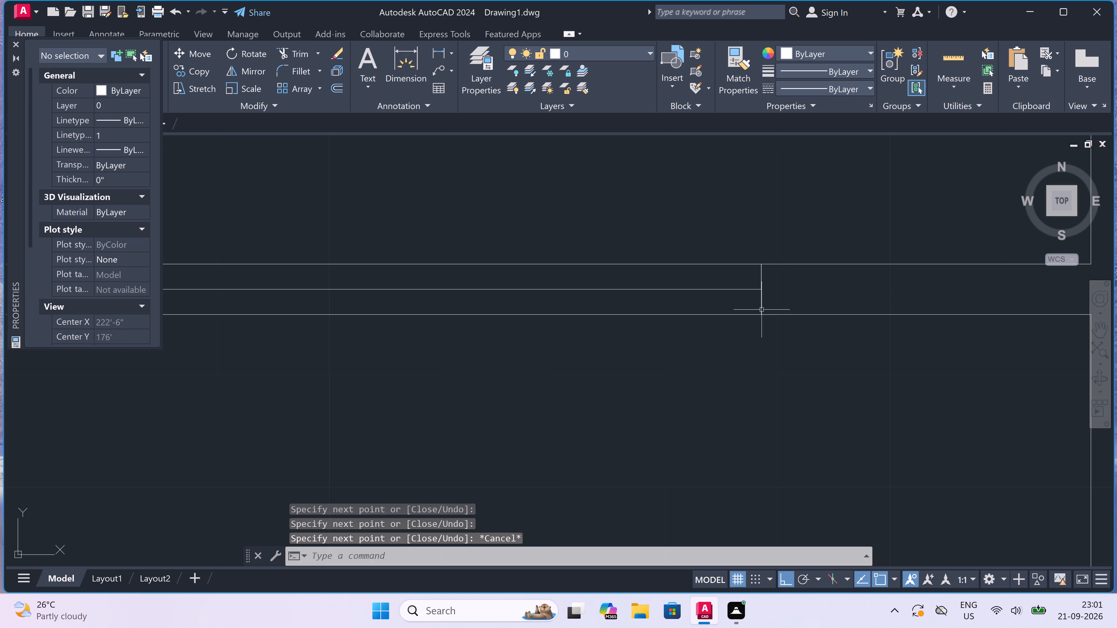
Examine the whole floor plan, checking the walls and windows around the 2'0" VOID strips.
scroll(731, 253, "down", 3)
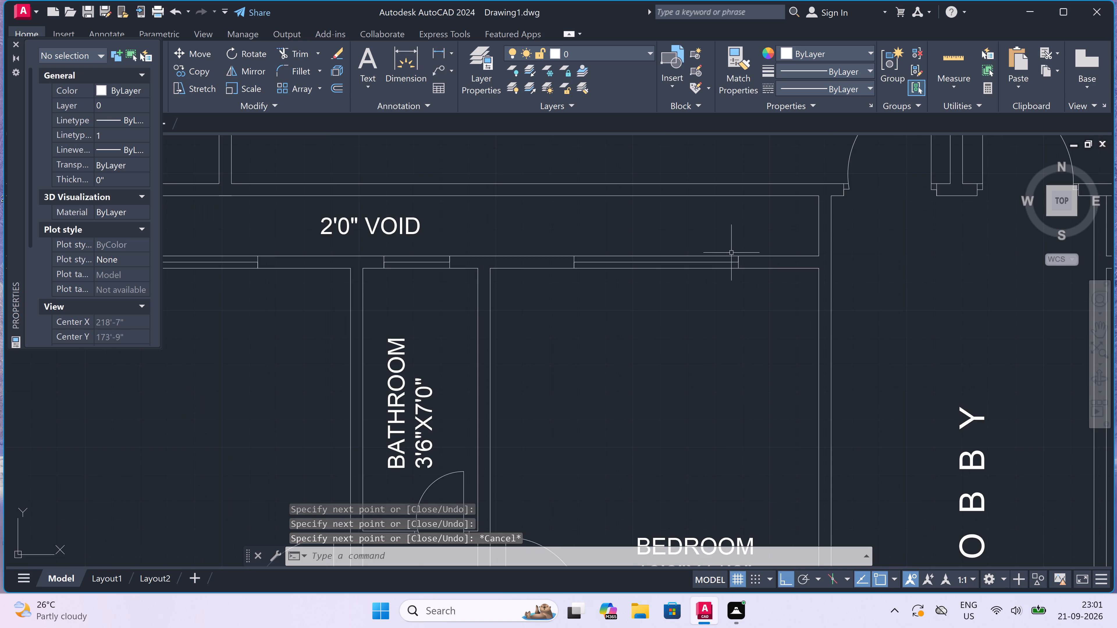
scroll(731, 253, "down", 3)
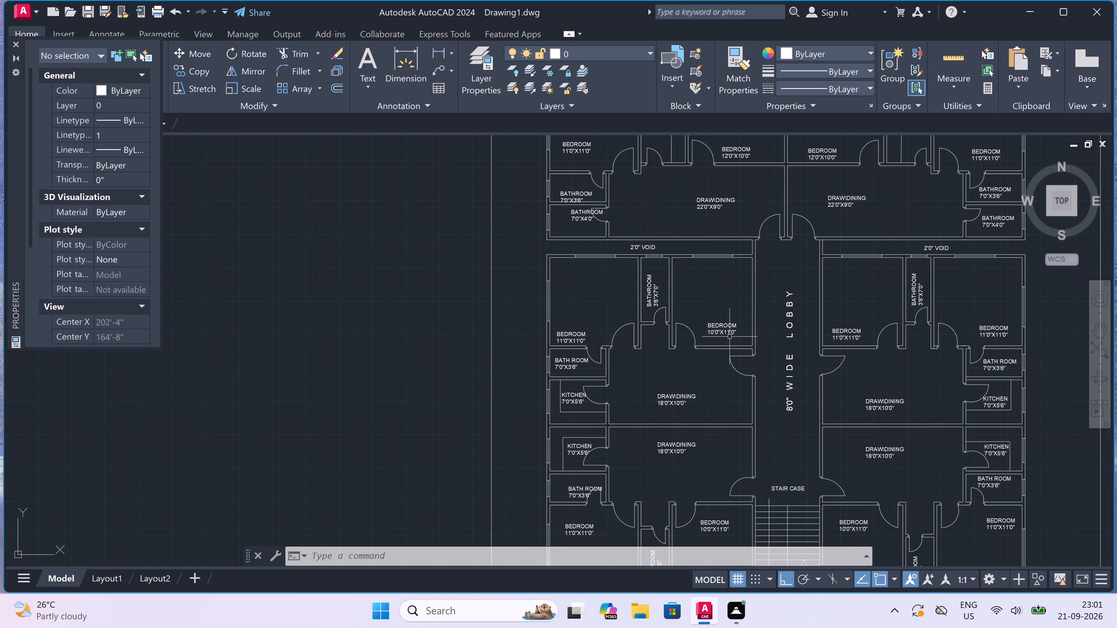
scroll(730, 337, "down", 2)
scroll(730, 338, "up", 1)
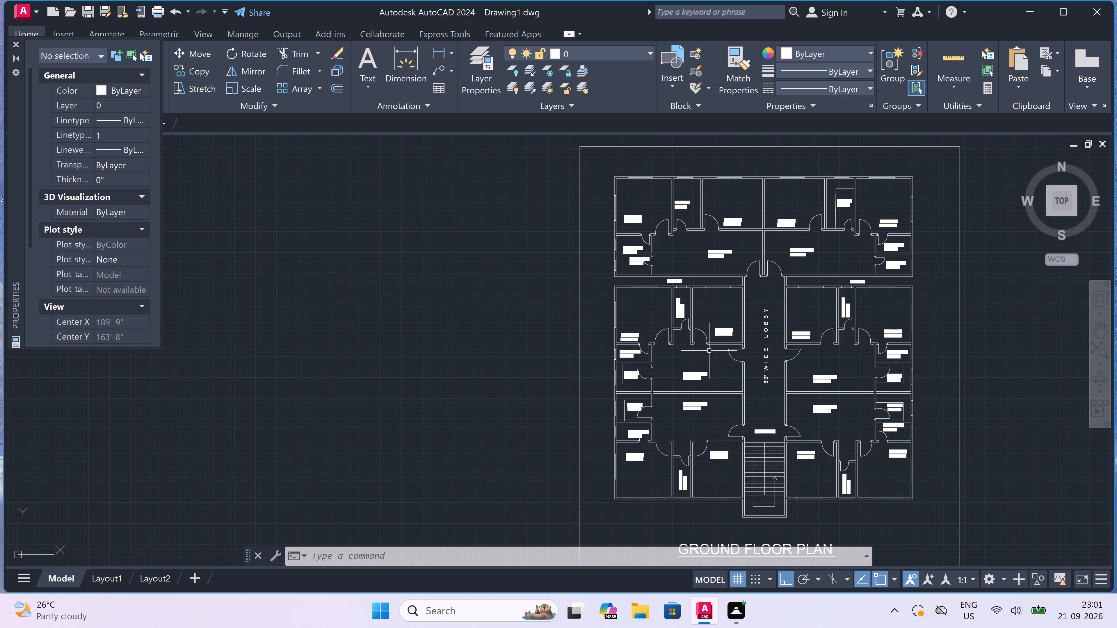
scroll(545, 375, "down", 1)
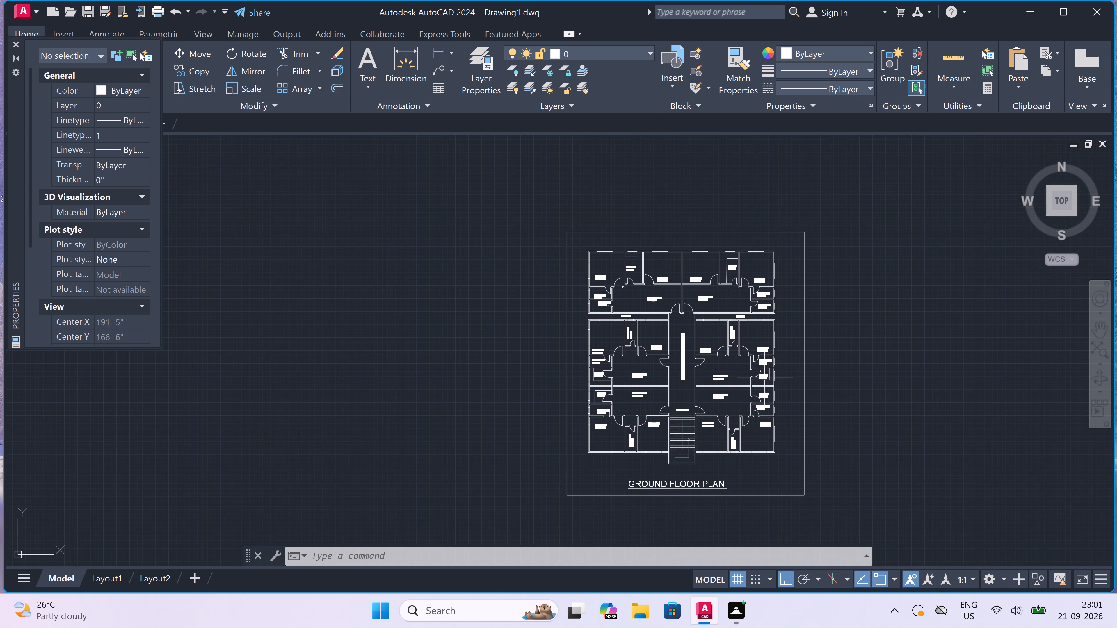
scroll(764, 378, "up", 2)
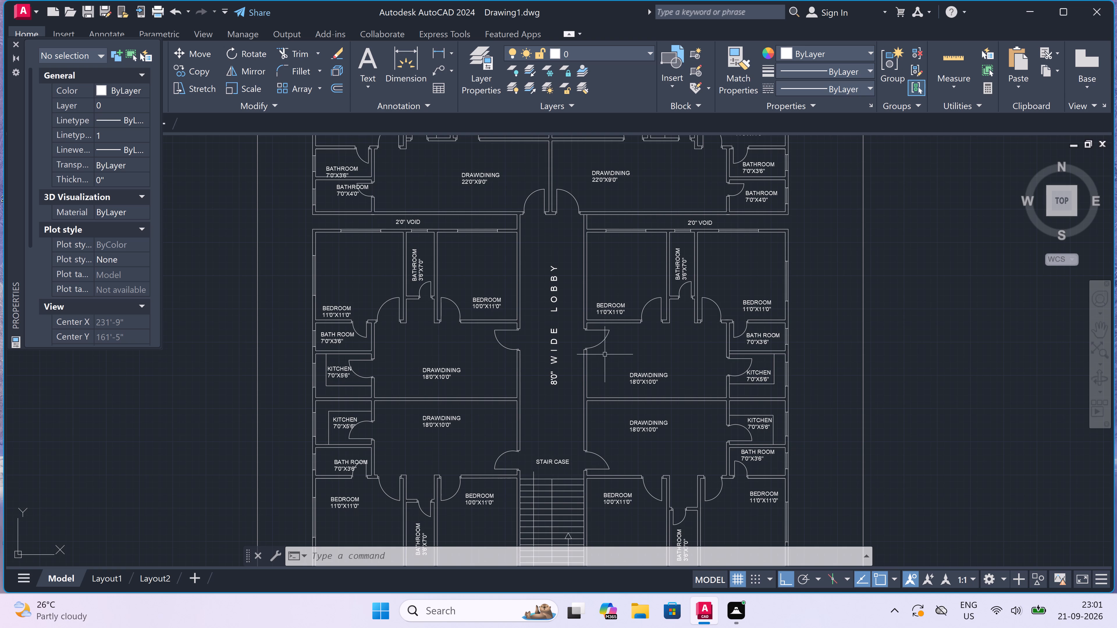
scroll(670, 203, "up", 3)
scroll(739, 231, "down", 2)
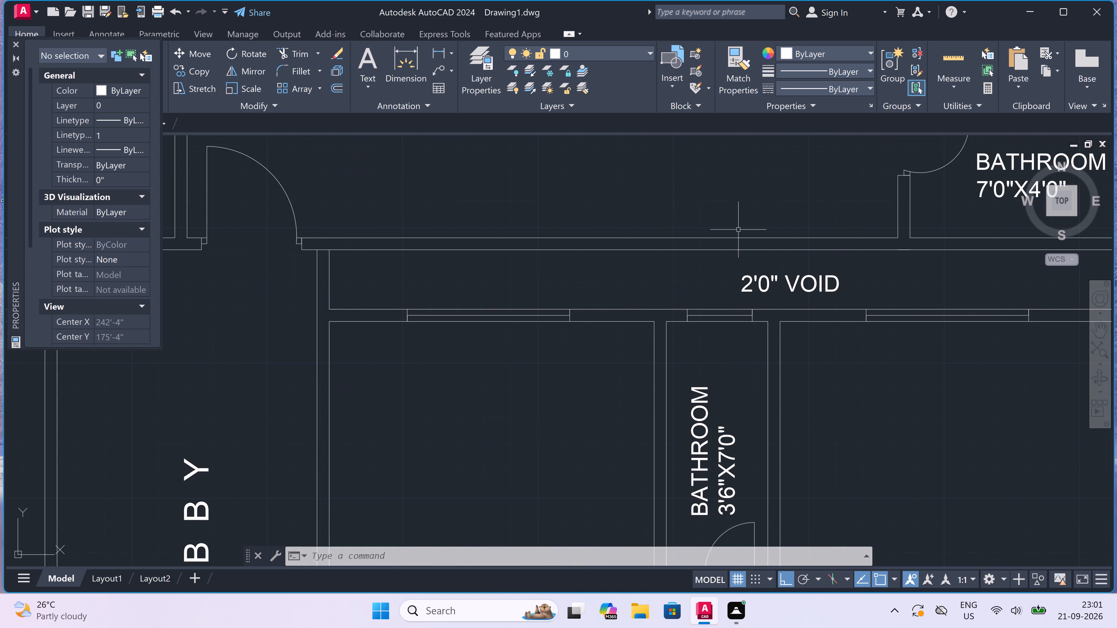
scroll(739, 231, "down", 1)
scroll(786, 217, "up", 3)
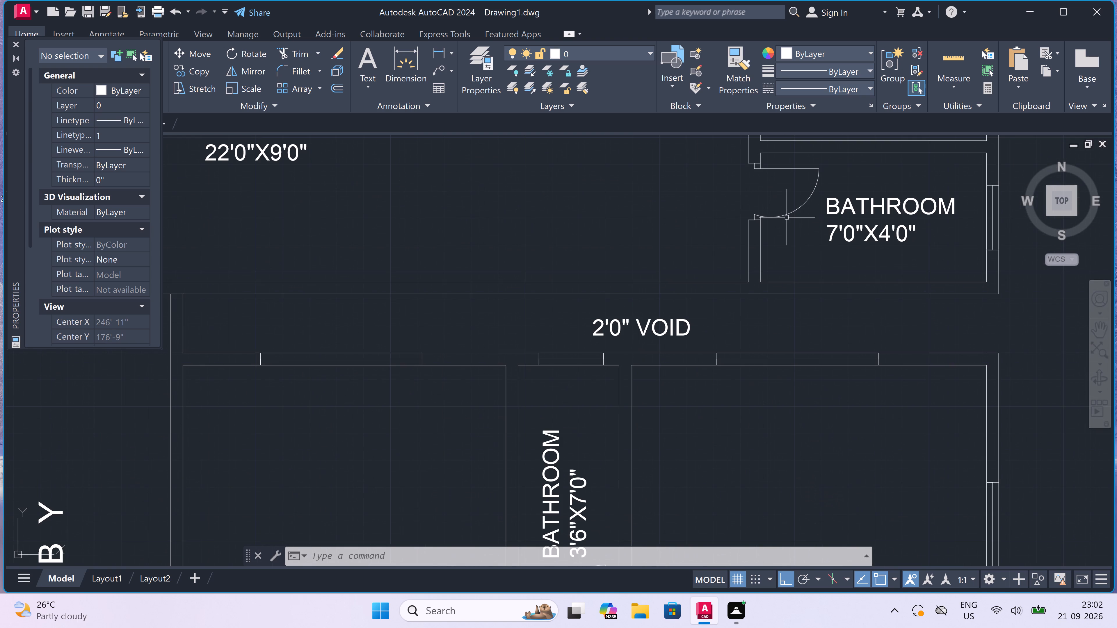
scroll(786, 230, "down", 3)
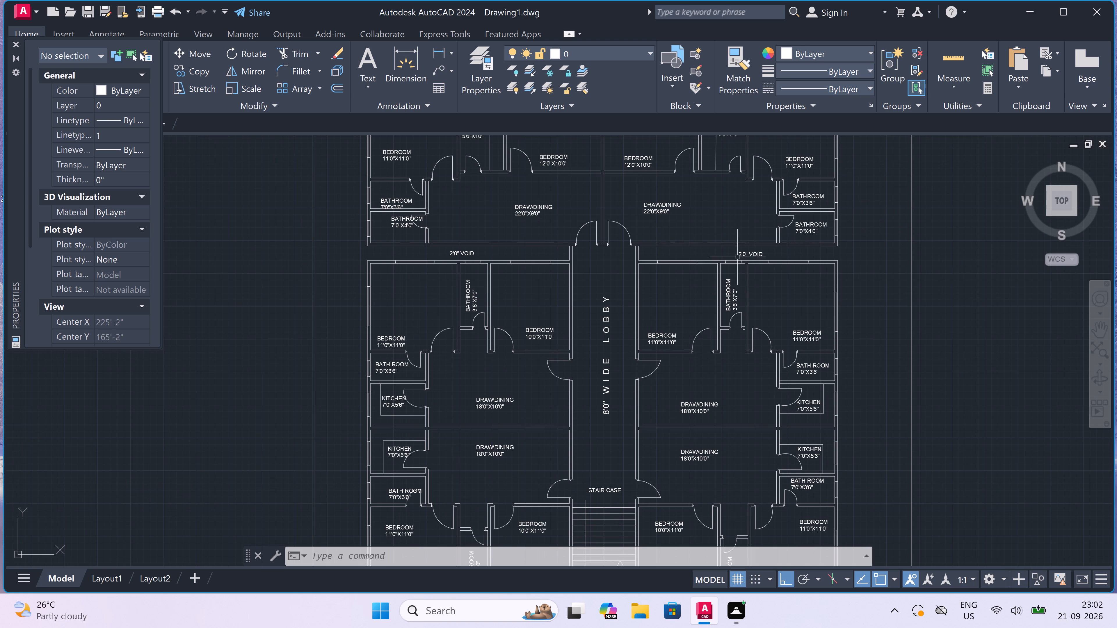
Trim the line crossing the lobby's east wall where it joins the wall north of the eastern 2'0" VOID.
scroll(629, 249, "up", 2)
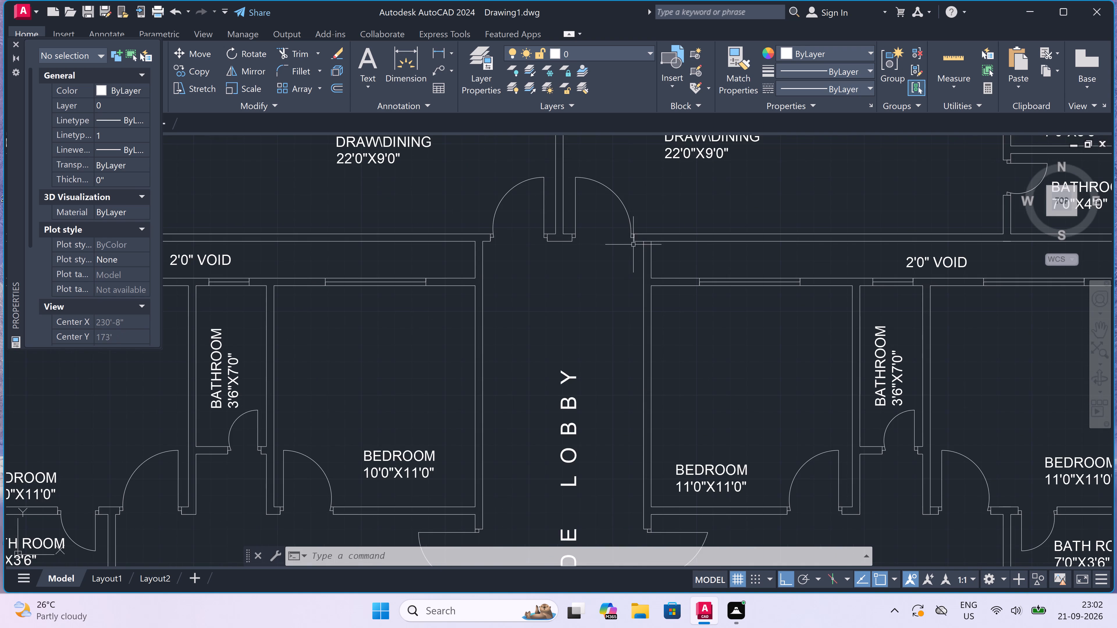
scroll(638, 239, "up", 3)
type("TR")
key("space")
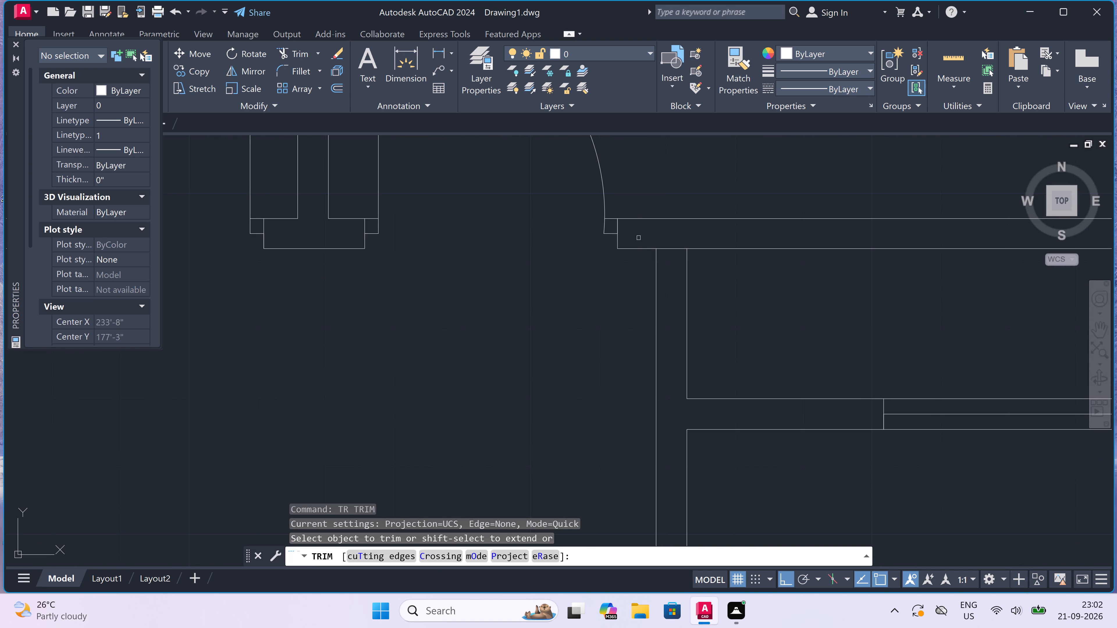
left_click(667, 248)
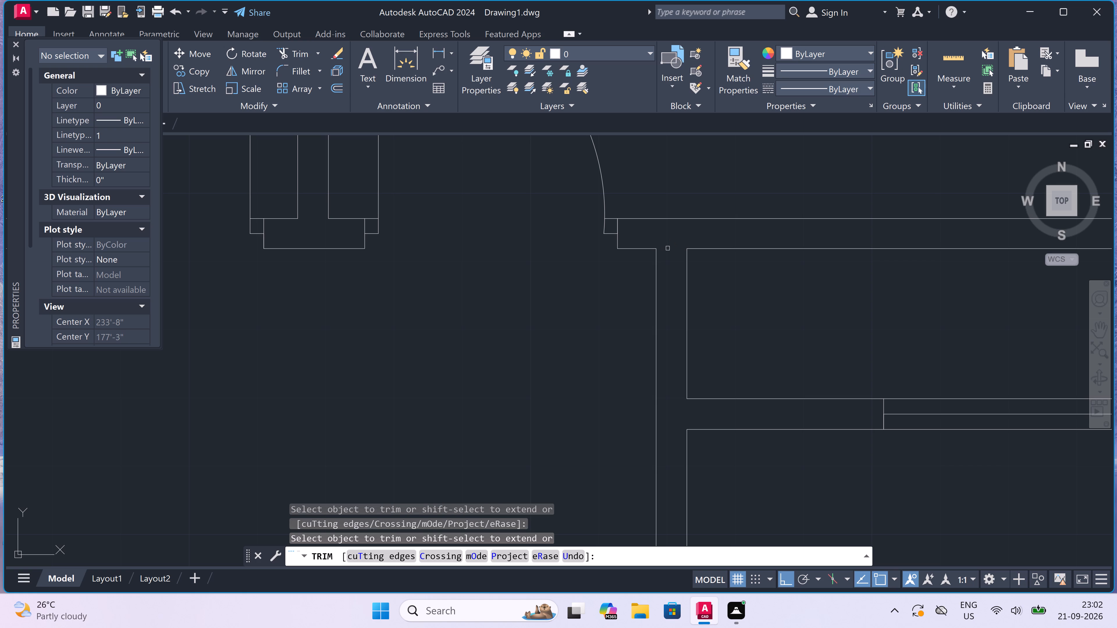
key("Escape")
With ortho off, draw crossing diagonals between the corners of the eastern 2'0" VOID, joined by a line closing its open east end.
type("L")
key("space")
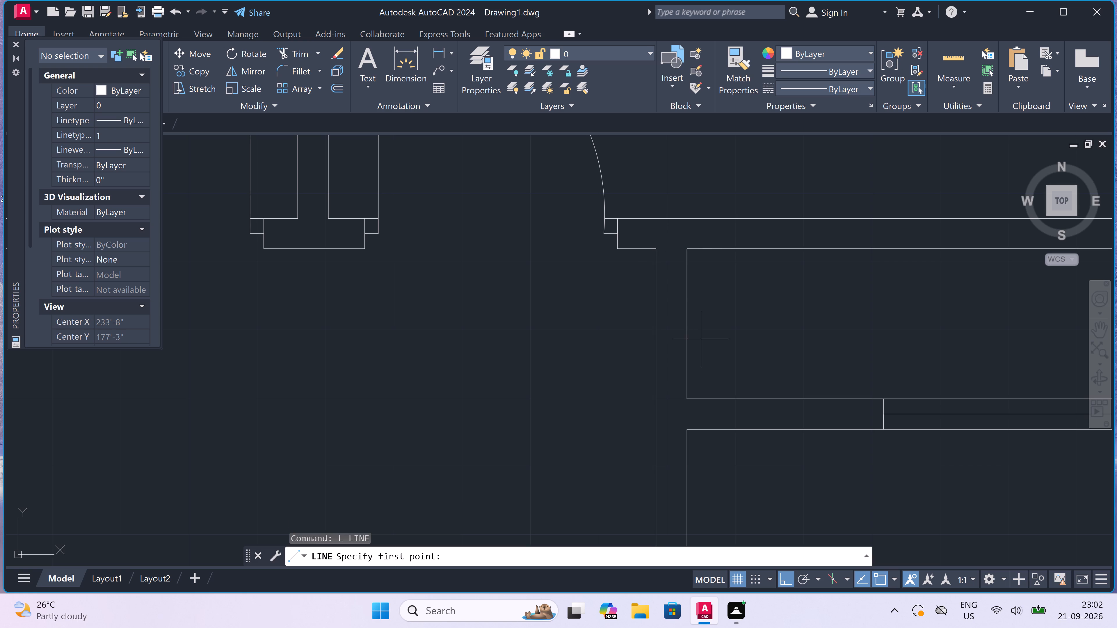
left_click(689, 400)
scroll(689, 400, "down", 5)
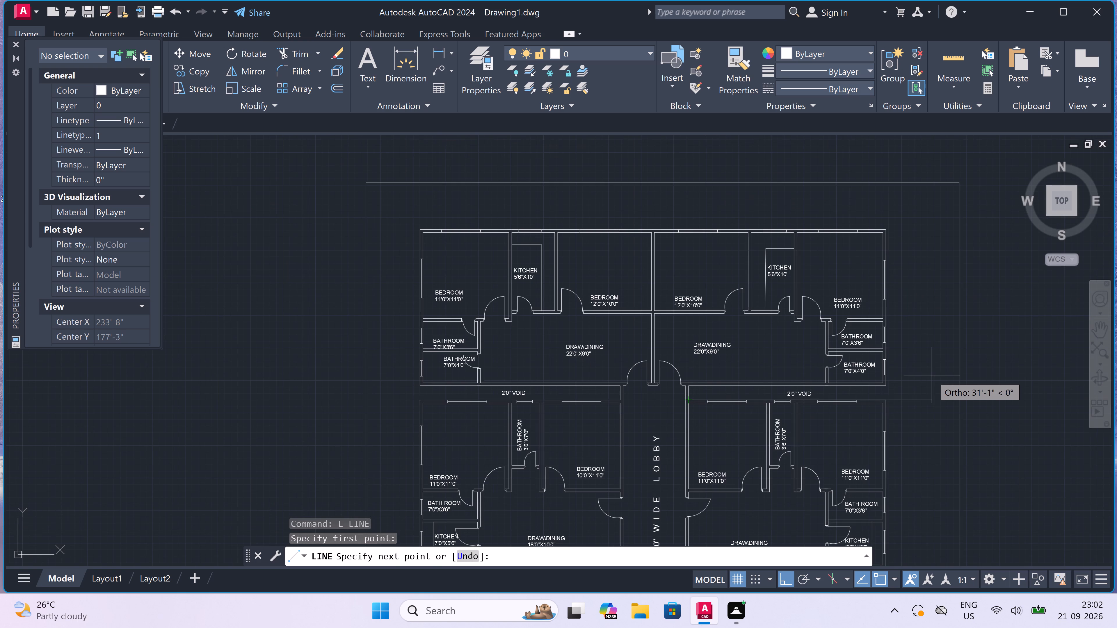
key("F8")
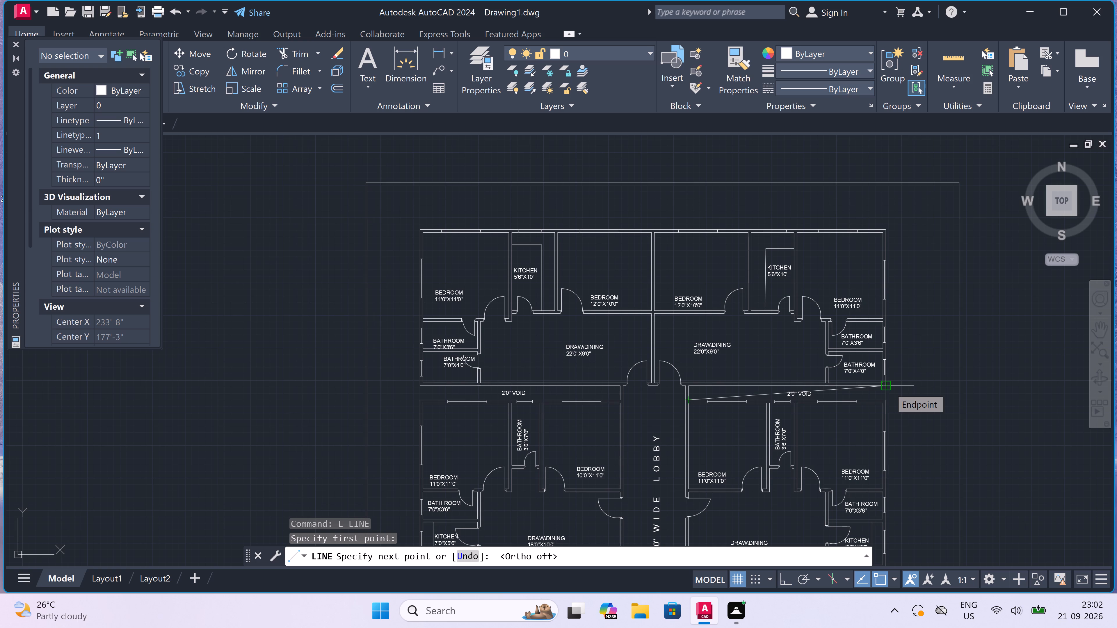
scroll(889, 387, "up", 2)
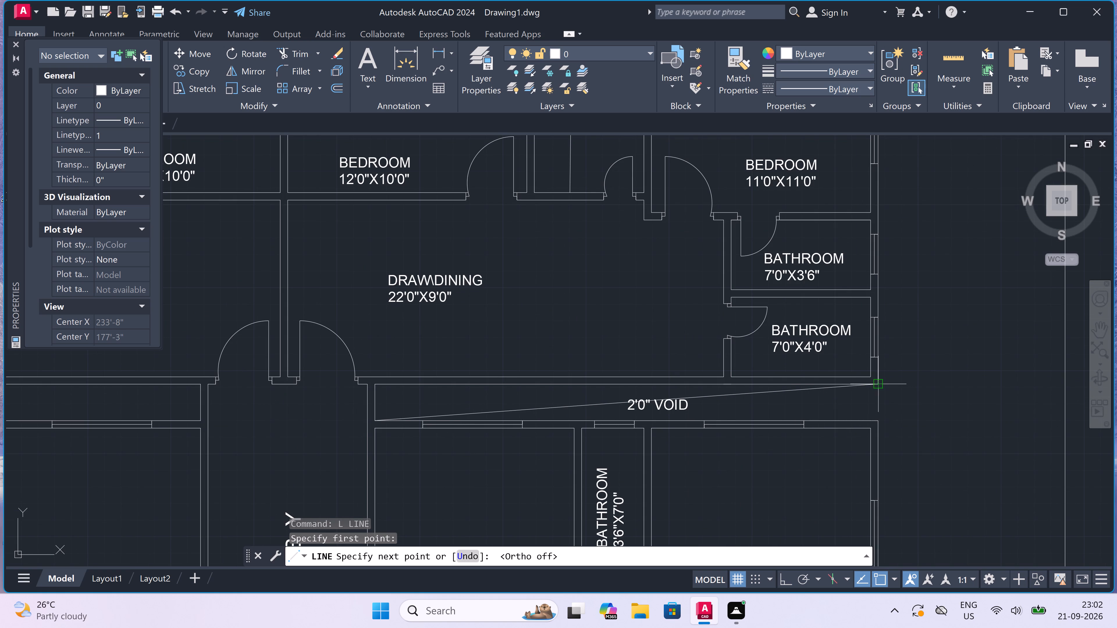
left_click(883, 383)
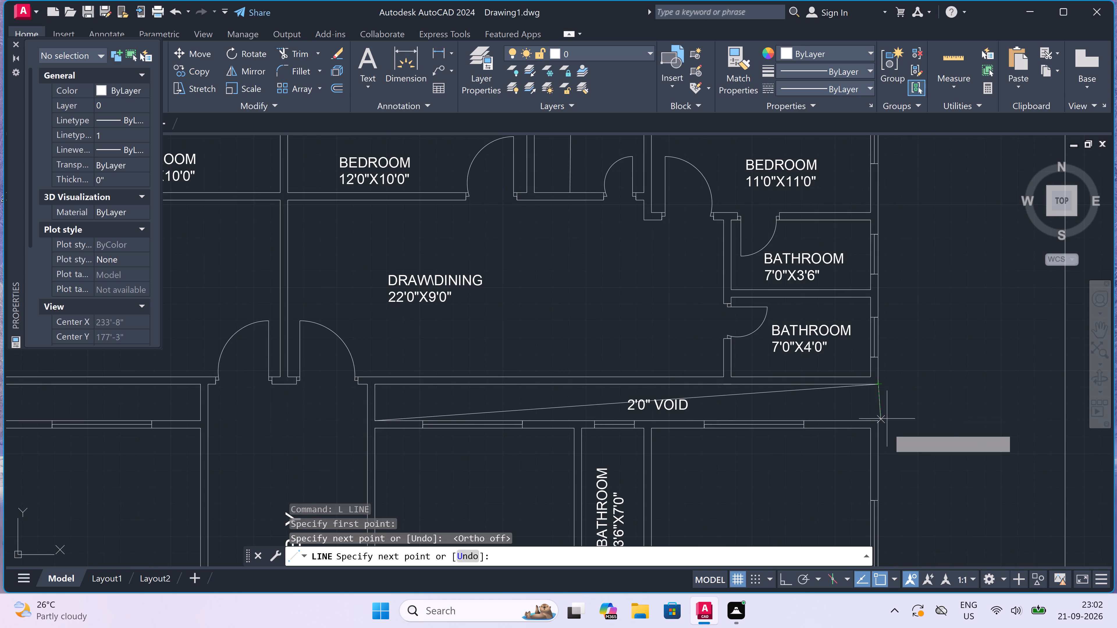
scroll(876, 424, "up", 1)
left_click(878, 421)
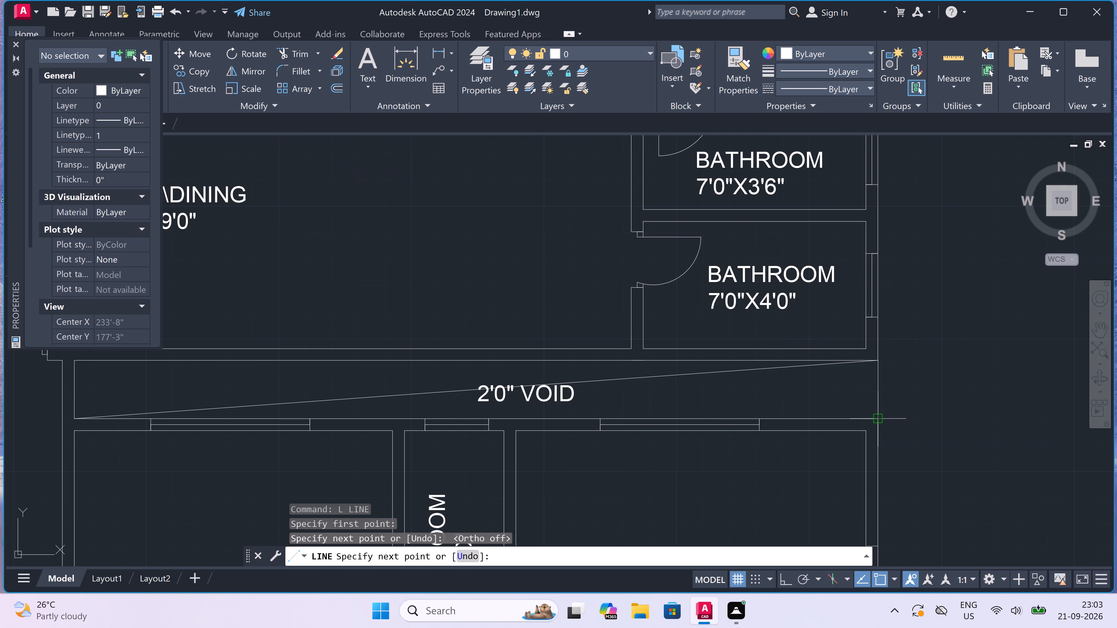
scroll(747, 402, "down", 1)
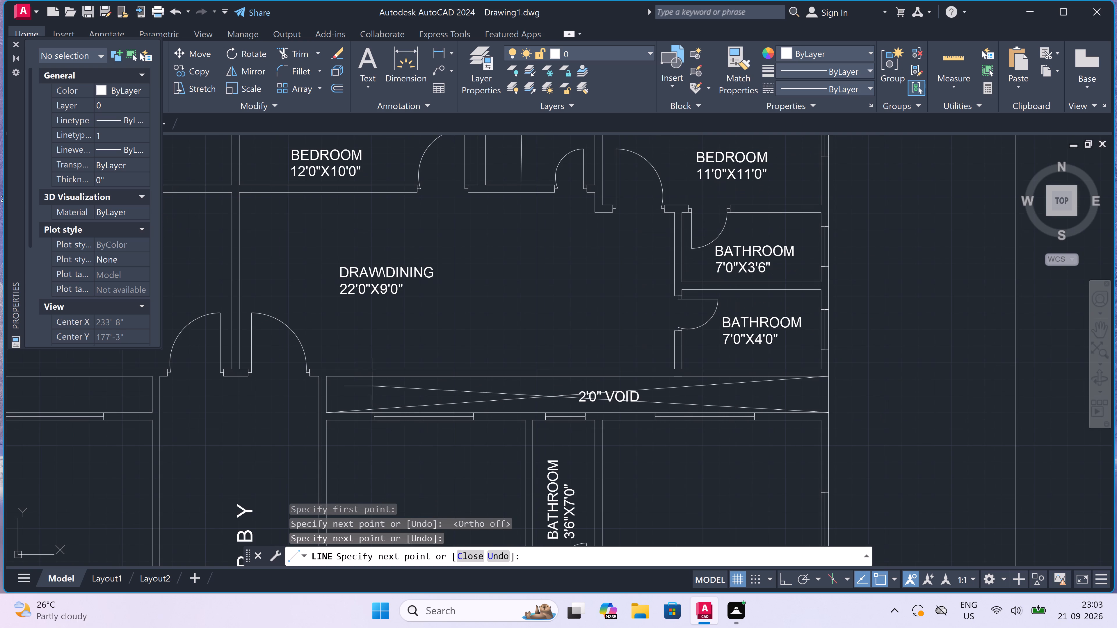
left_click(328, 378)
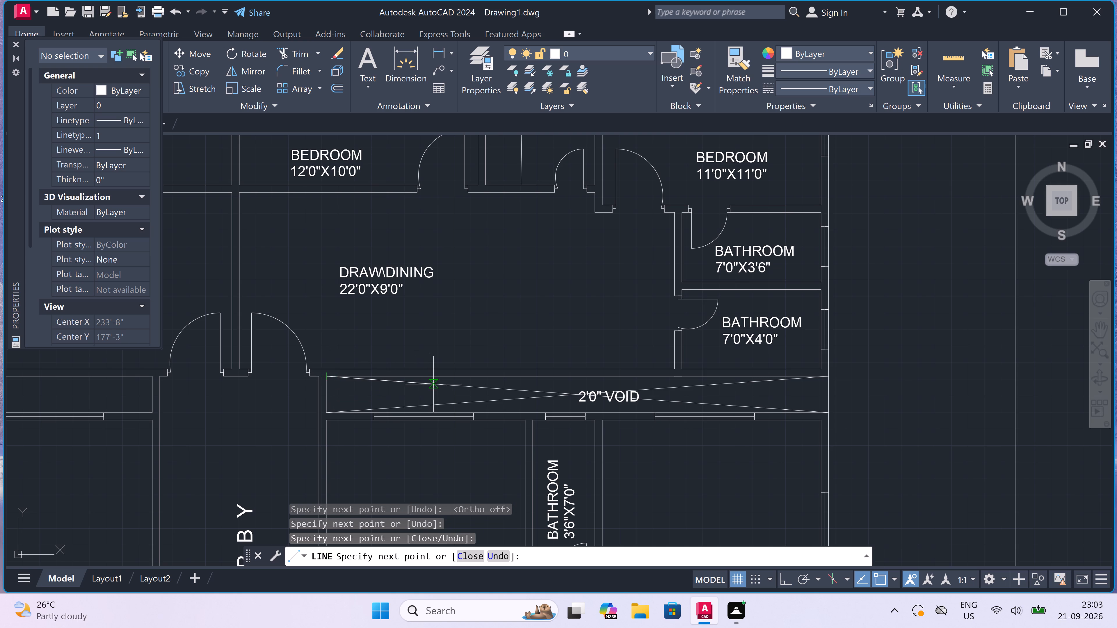
key("Escape")
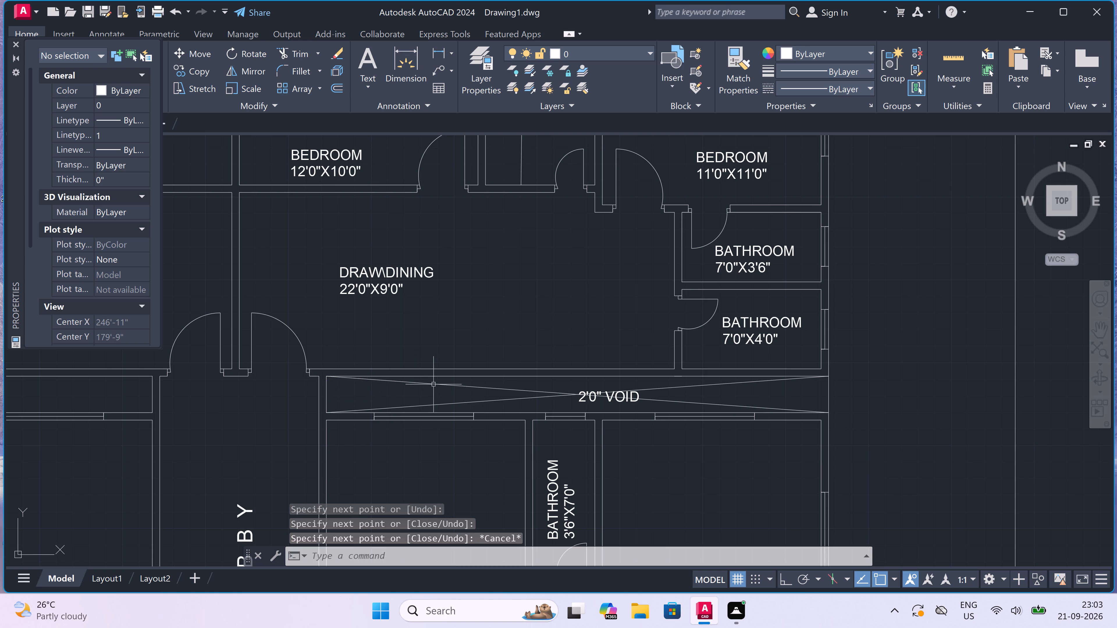
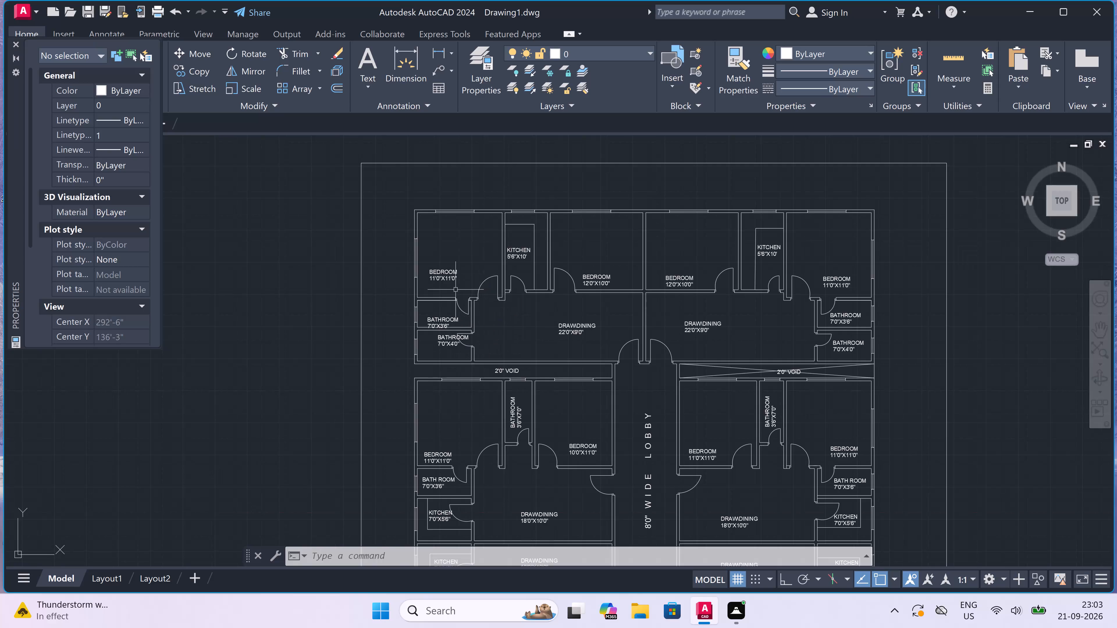
Draw crossing diagonals between the corners of the western 2'0" VOID, joined by a line closing its open west end.
scroll(424, 372, "up", 3)
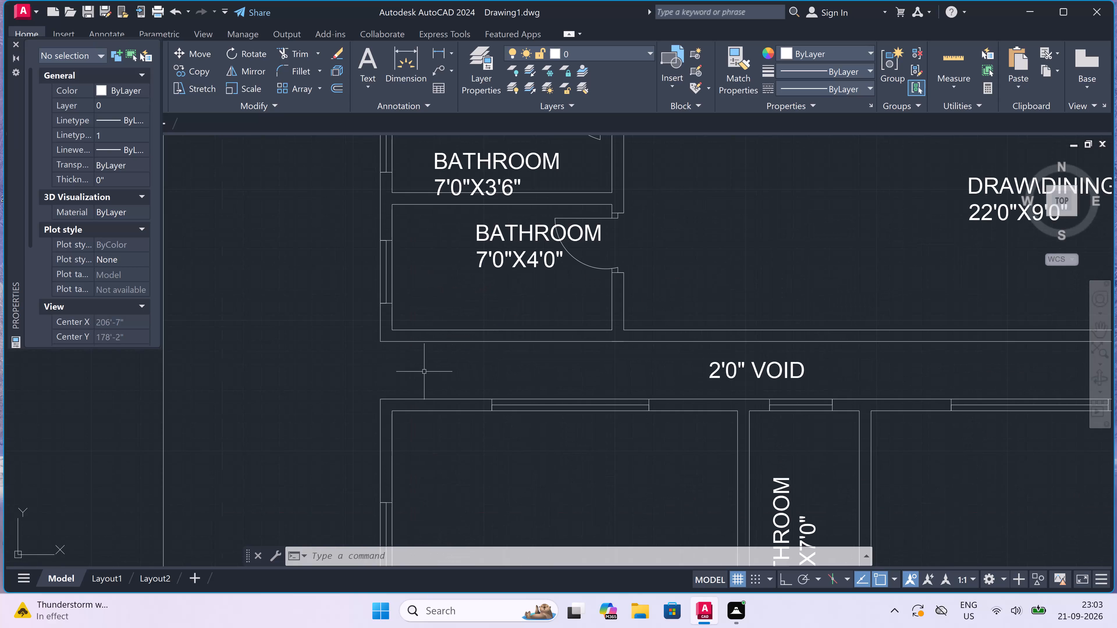
type("L")
key("space")
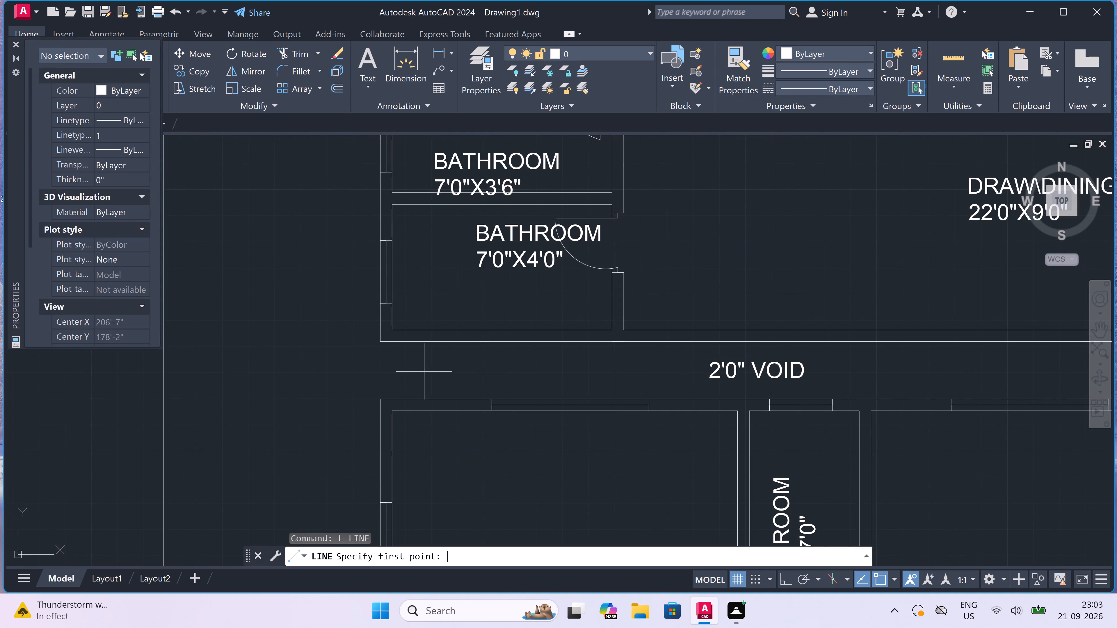
scroll(424, 372, "down", 1)
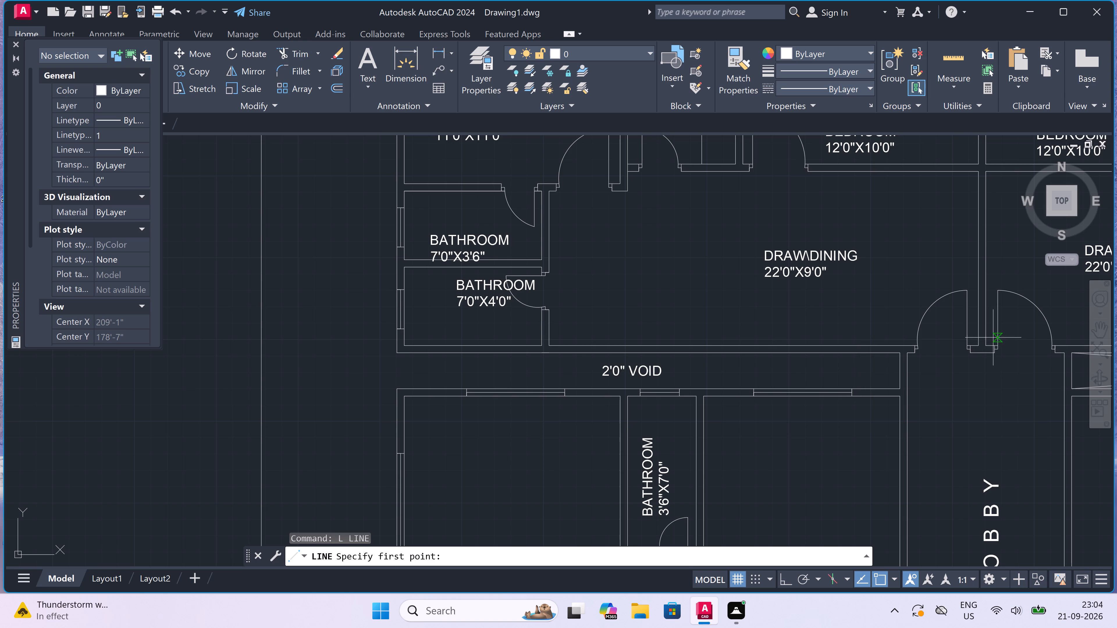
left_click(899, 353)
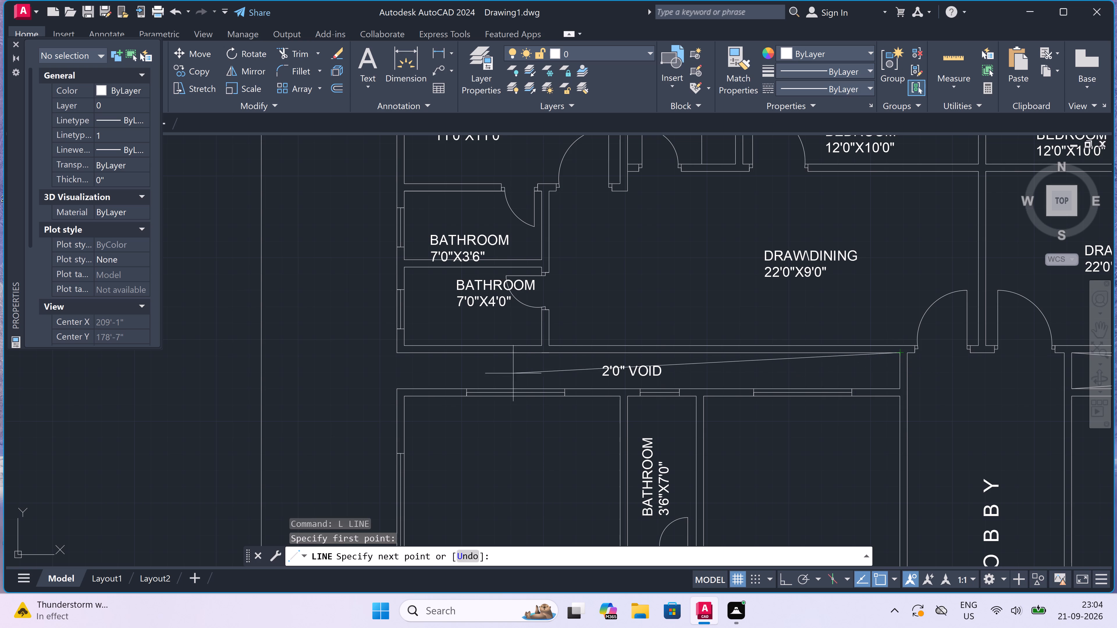
left_click(396, 388)
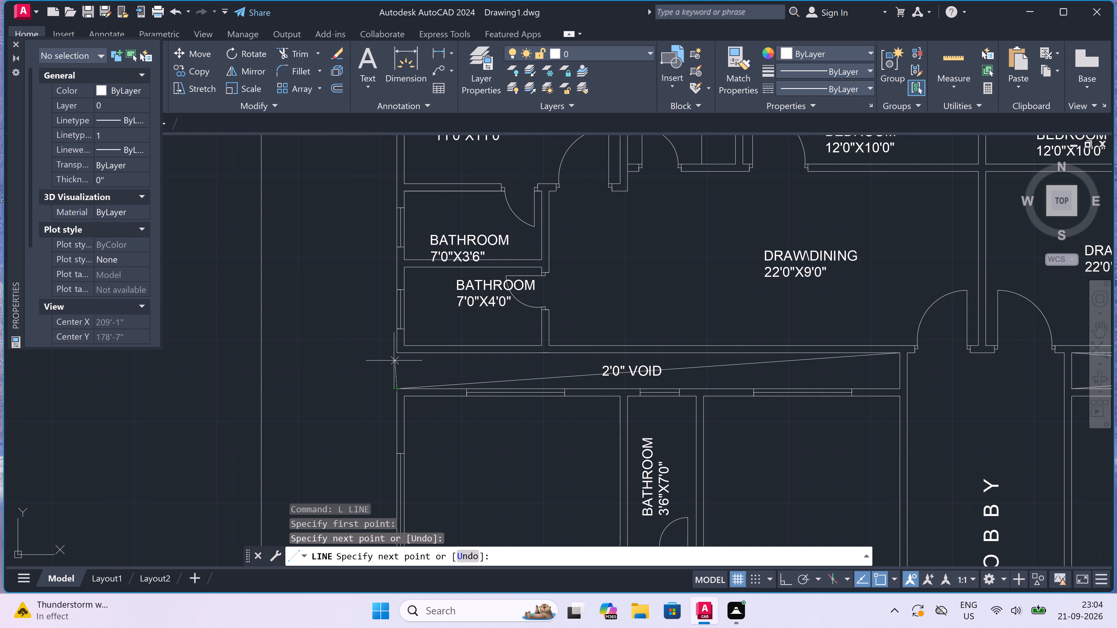
left_click(397, 353)
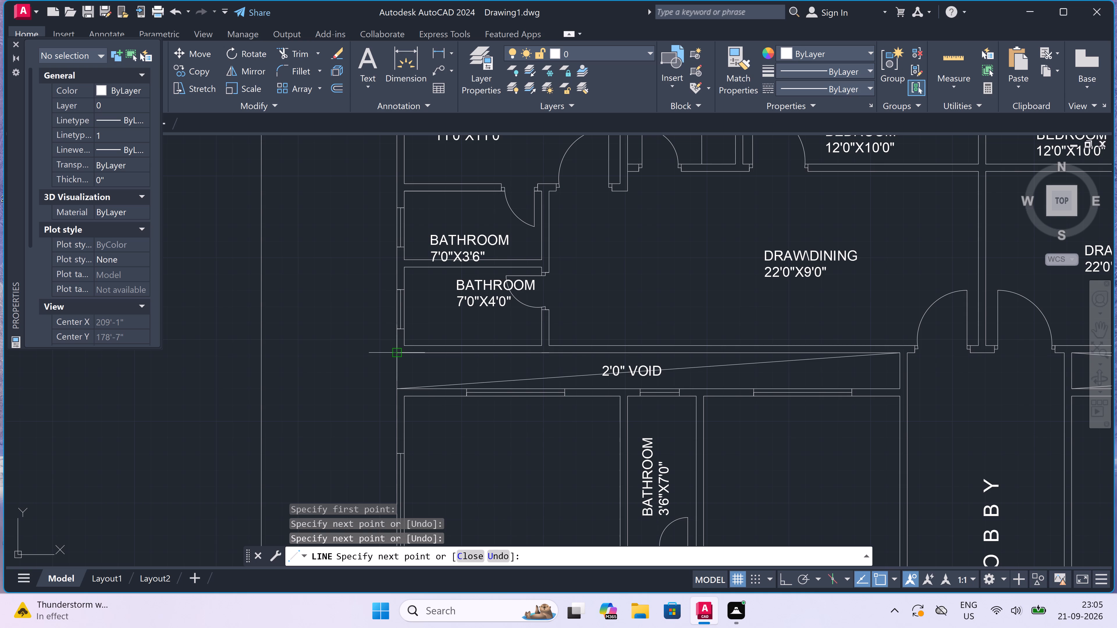
left_click(398, 353)
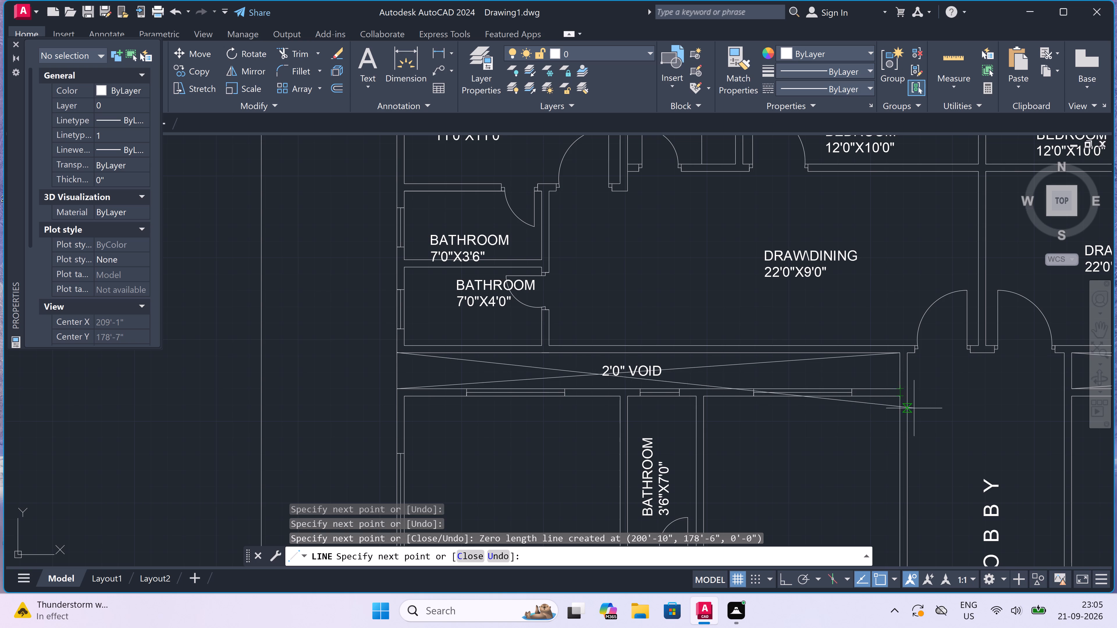
left_click(896, 386)
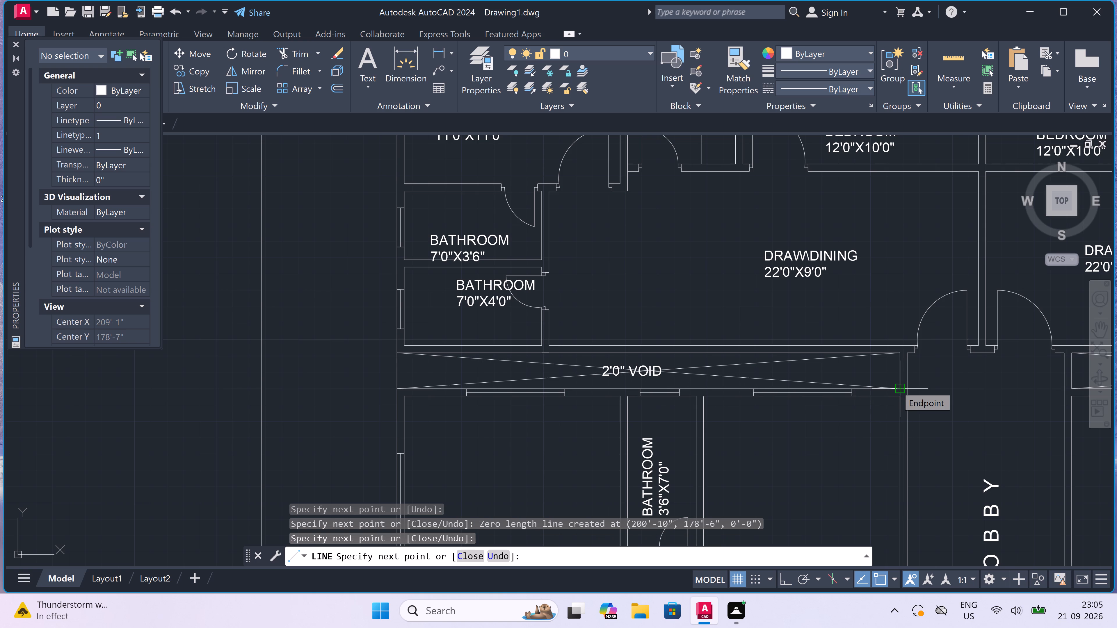
key("Escape")
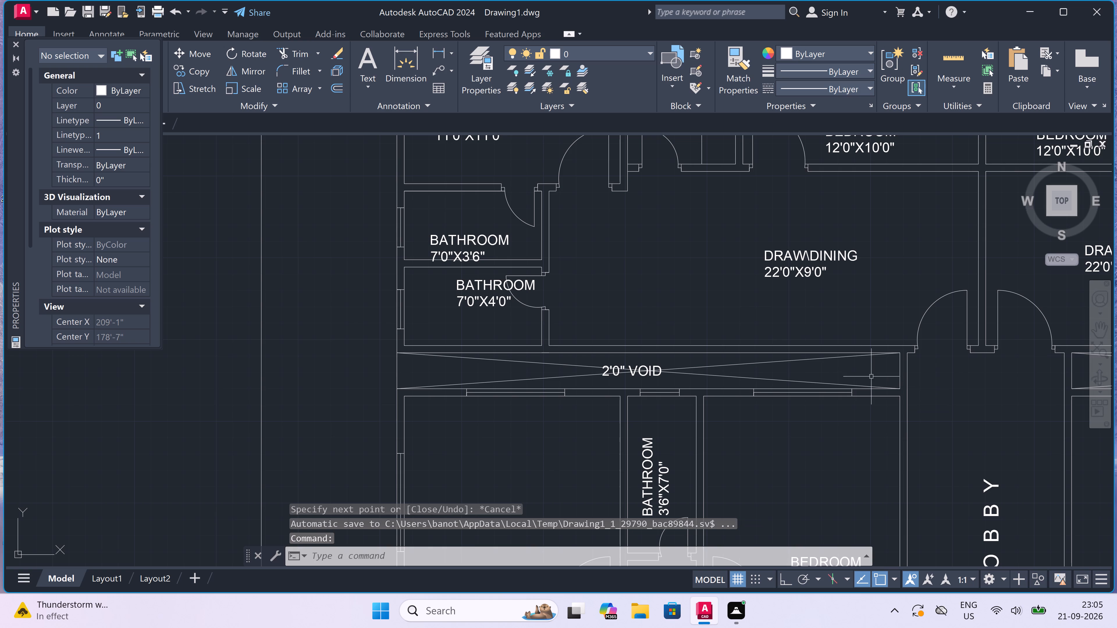
Examine the whole floor plan, checking both crossed 2'0" VOID strips and the walls and doors around the lobby's north end.
scroll(757, 377, "down", 3)
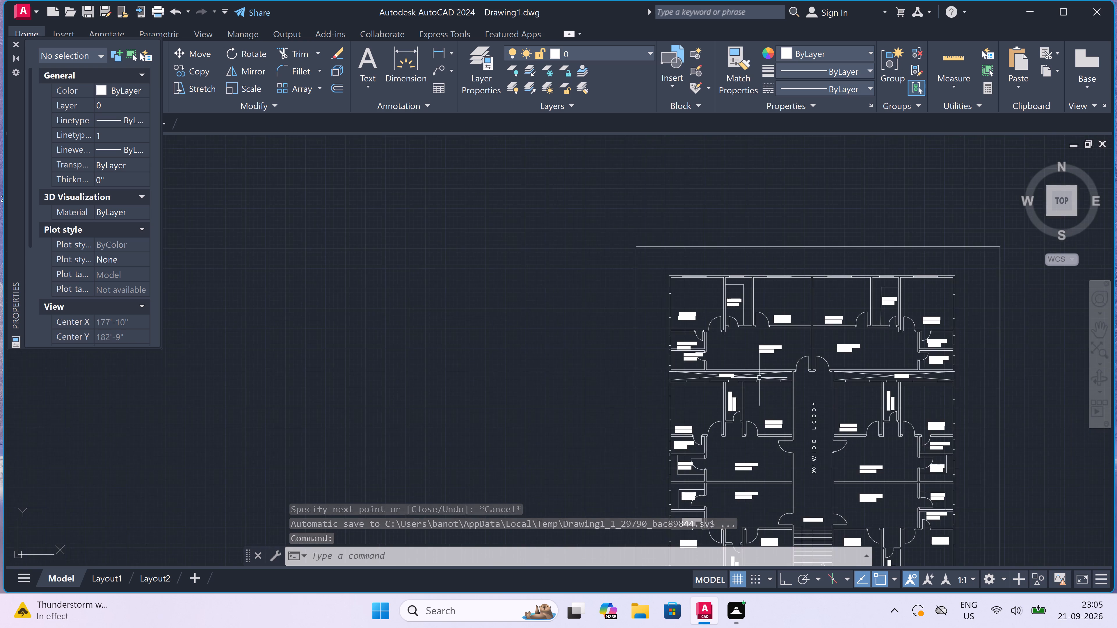
scroll(759, 378, "down", 3)
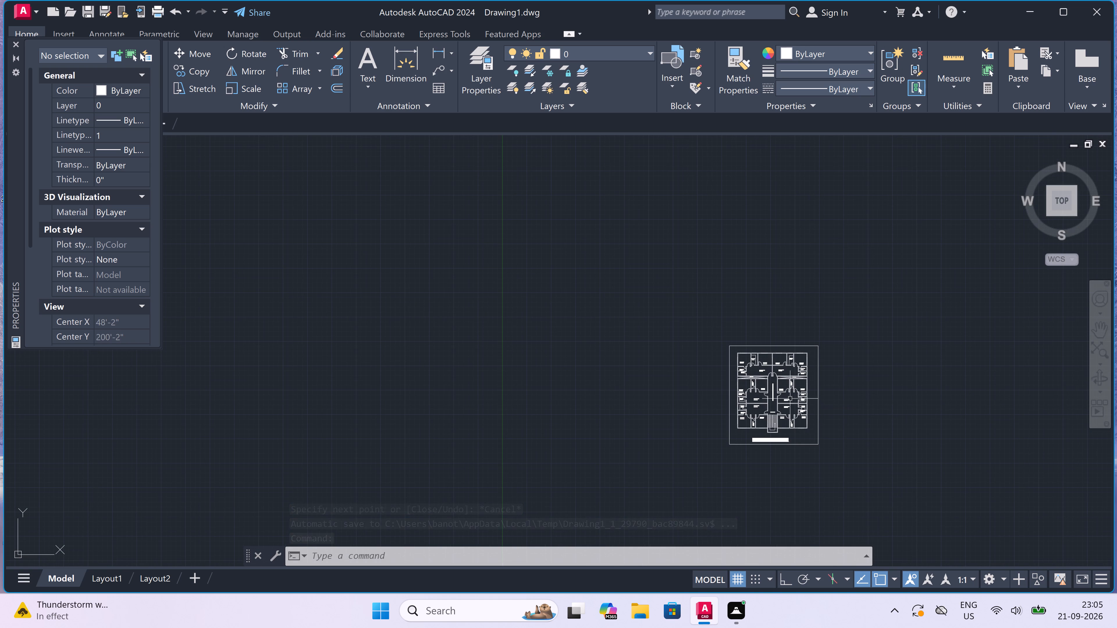
scroll(822, 386, "up", 3)
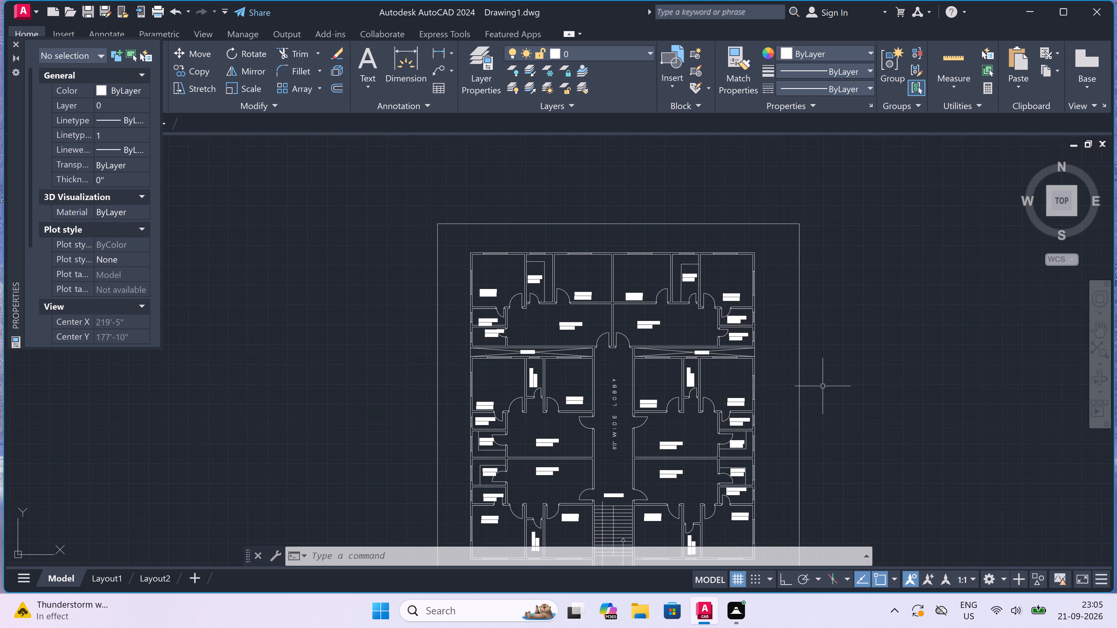
scroll(764, 383, "up", 2)
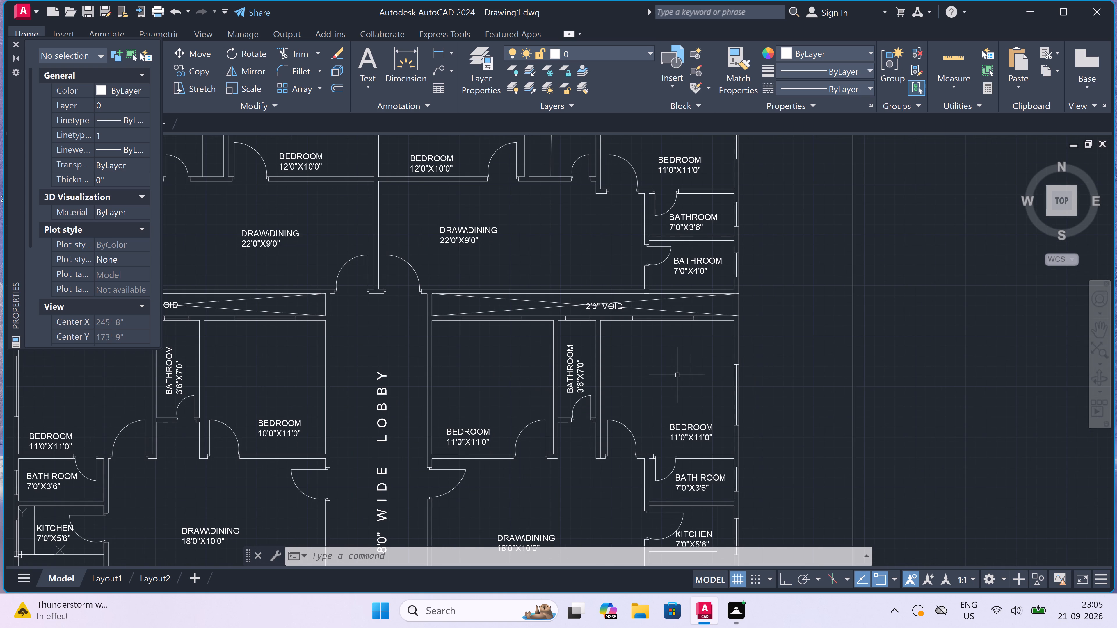
scroll(678, 375, "down", 2)
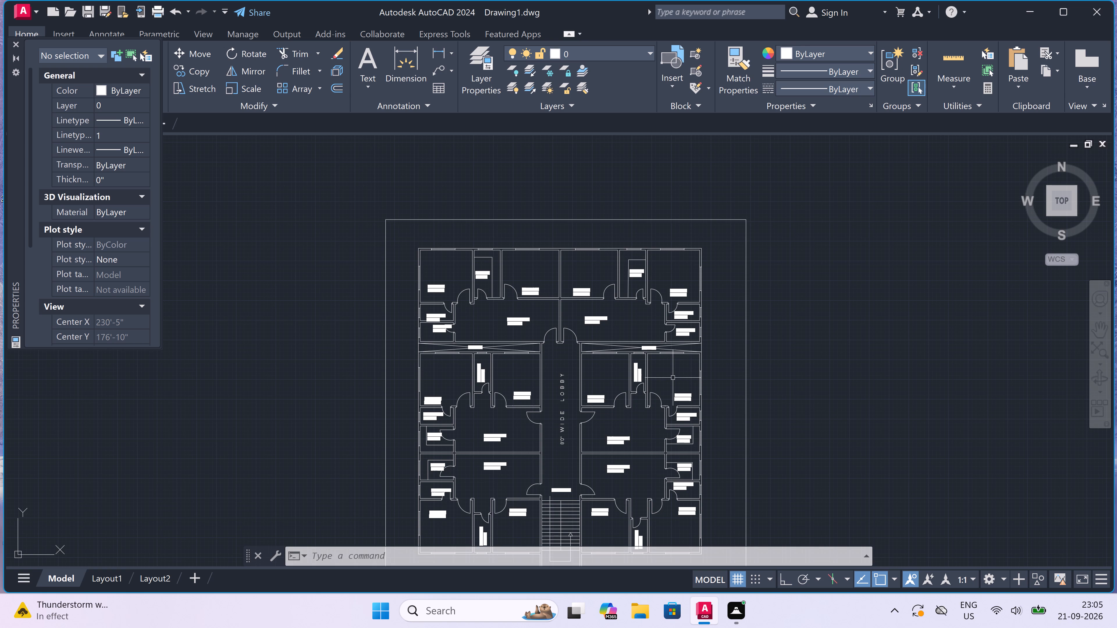
scroll(673, 378, "up", 1)
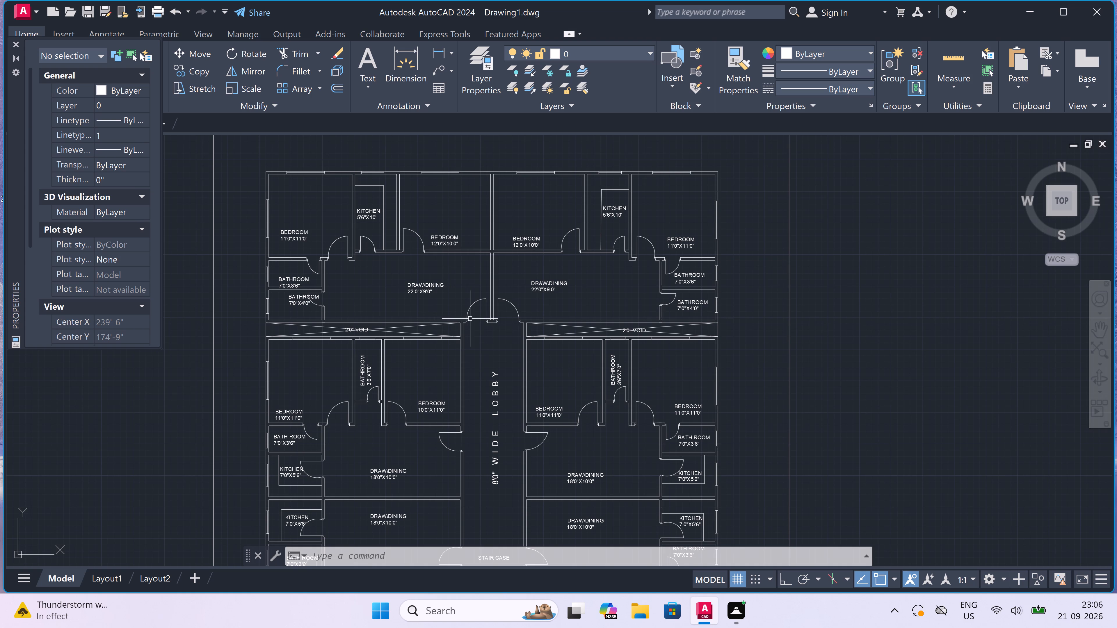
scroll(470, 319, "up", 1)
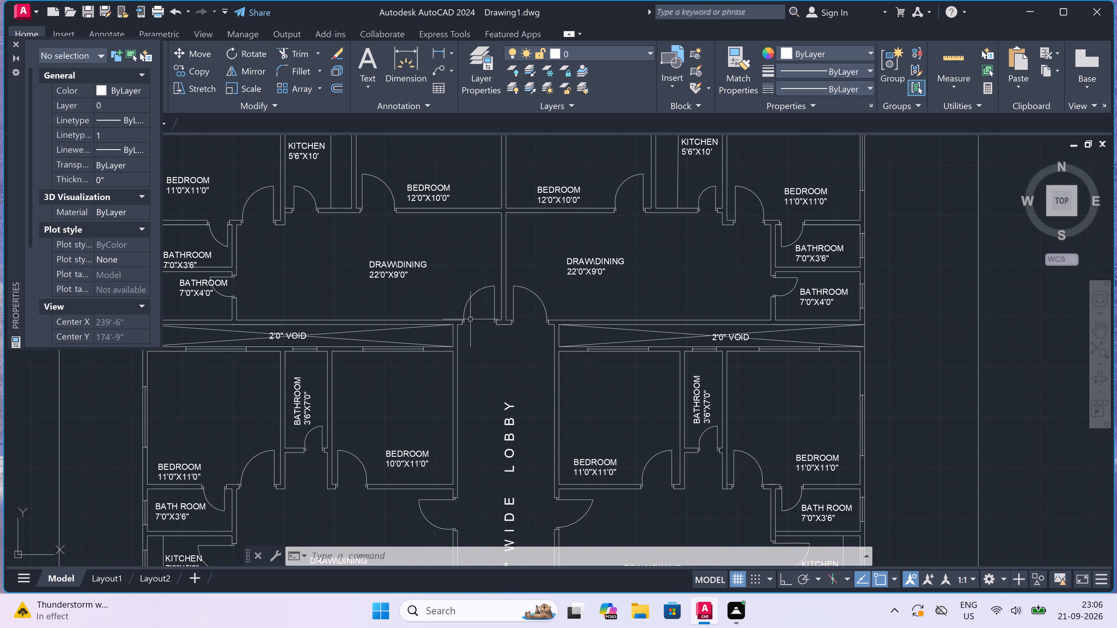
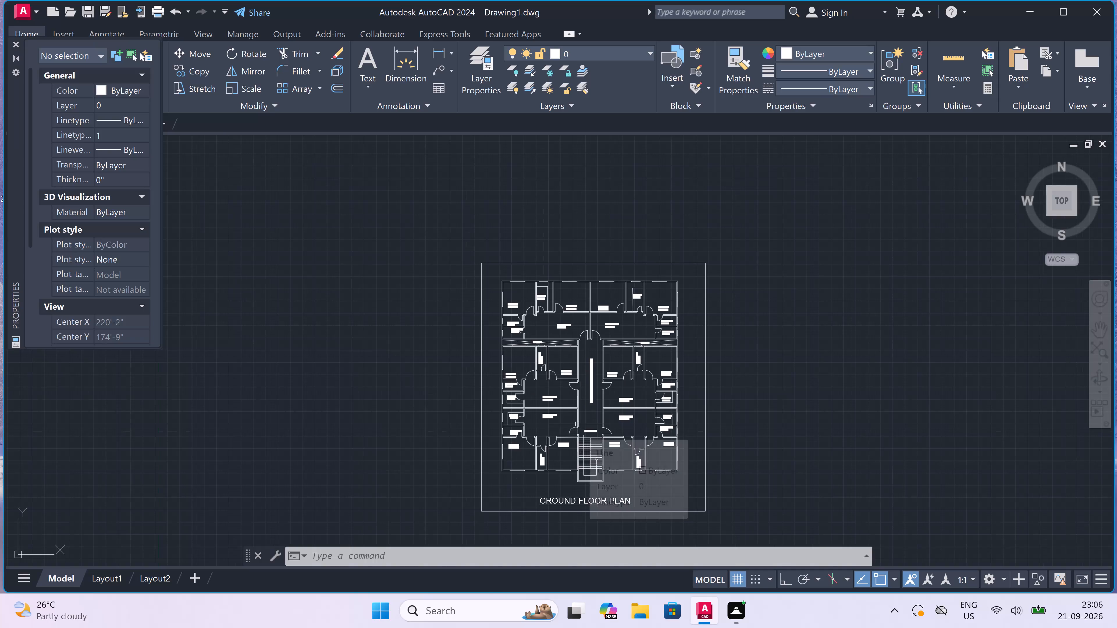
Start a hatch with the SOLID pattern and colour 99,100,102, and close the Properties palette.
scroll(578, 424, "up", 1)
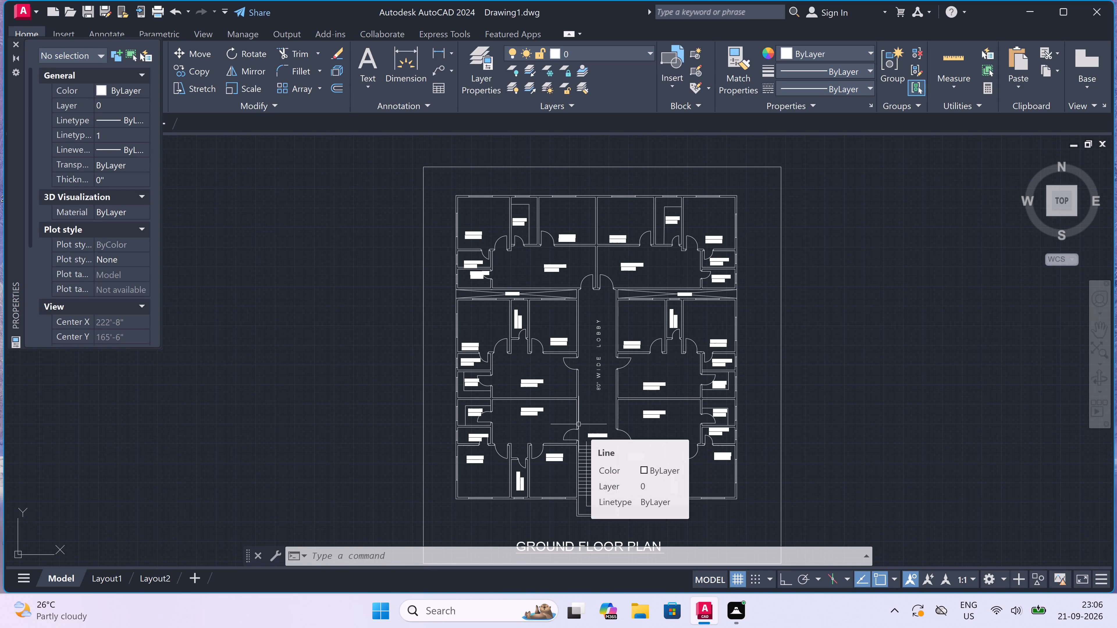
scroll(579, 424, "up", 1)
scroll(548, 314, "up", 1)
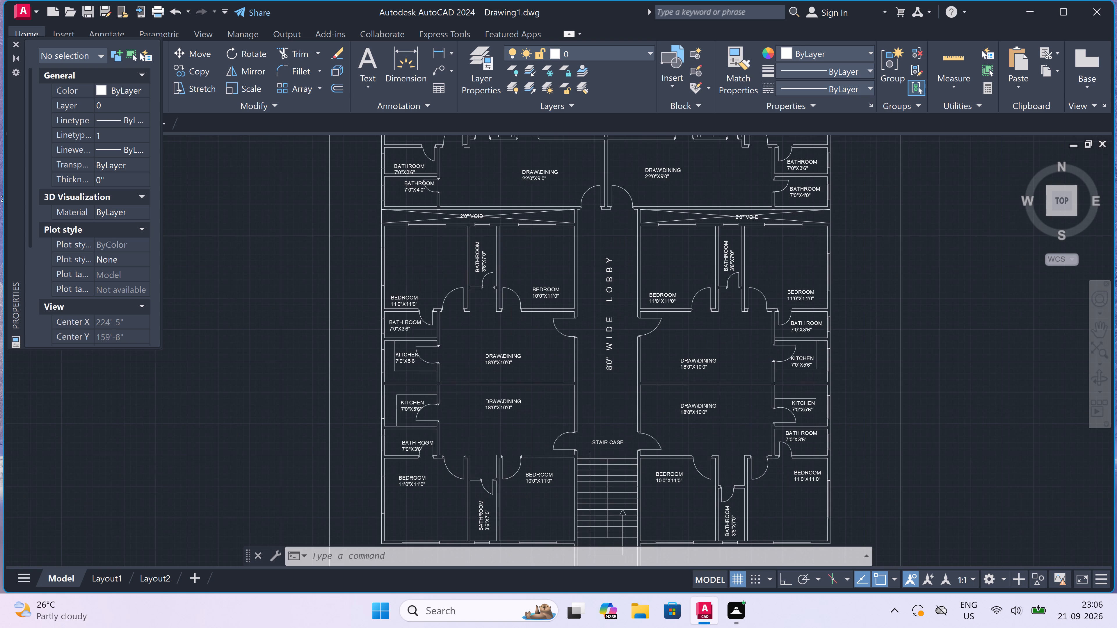
scroll(548, 314, "up", 1)
type("H")
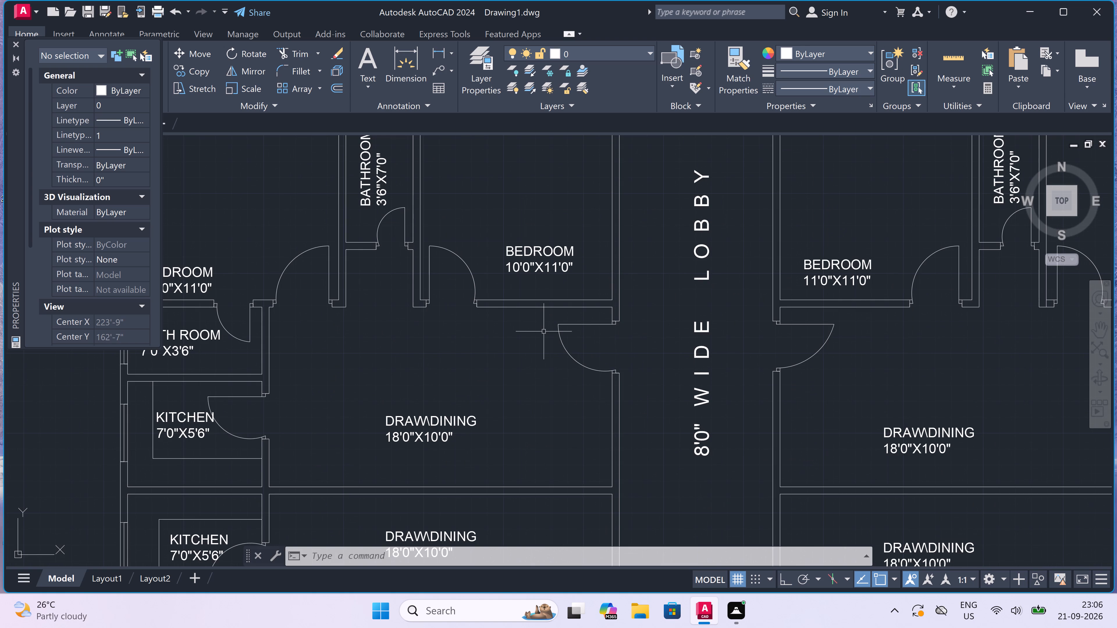
key("space")
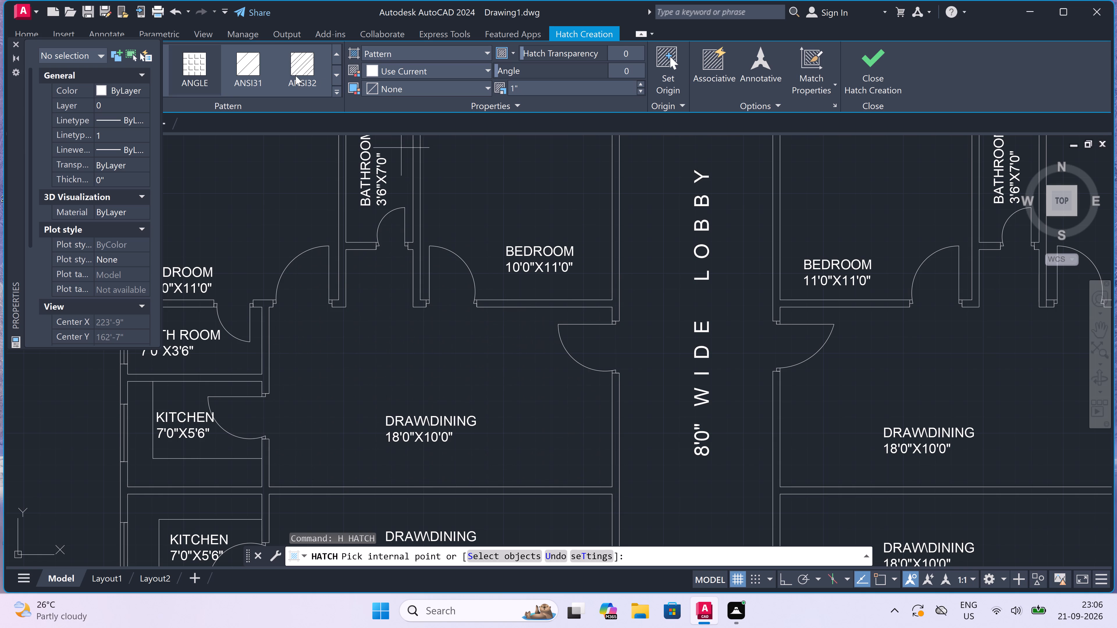
left_click(12, 42)
left_click(137, 65)
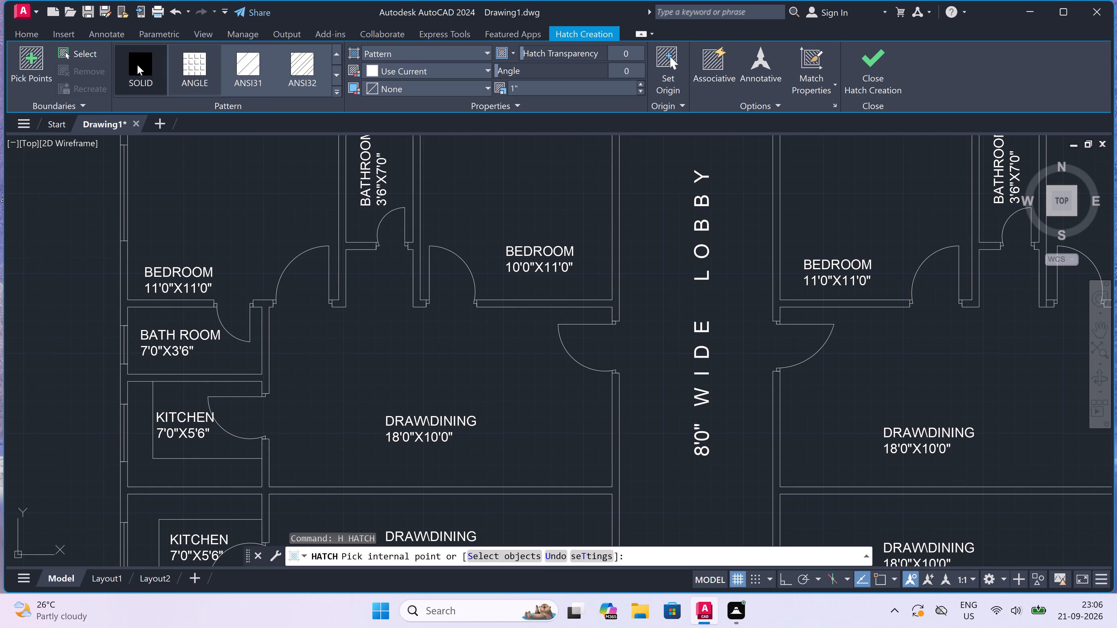
left_click(391, 67)
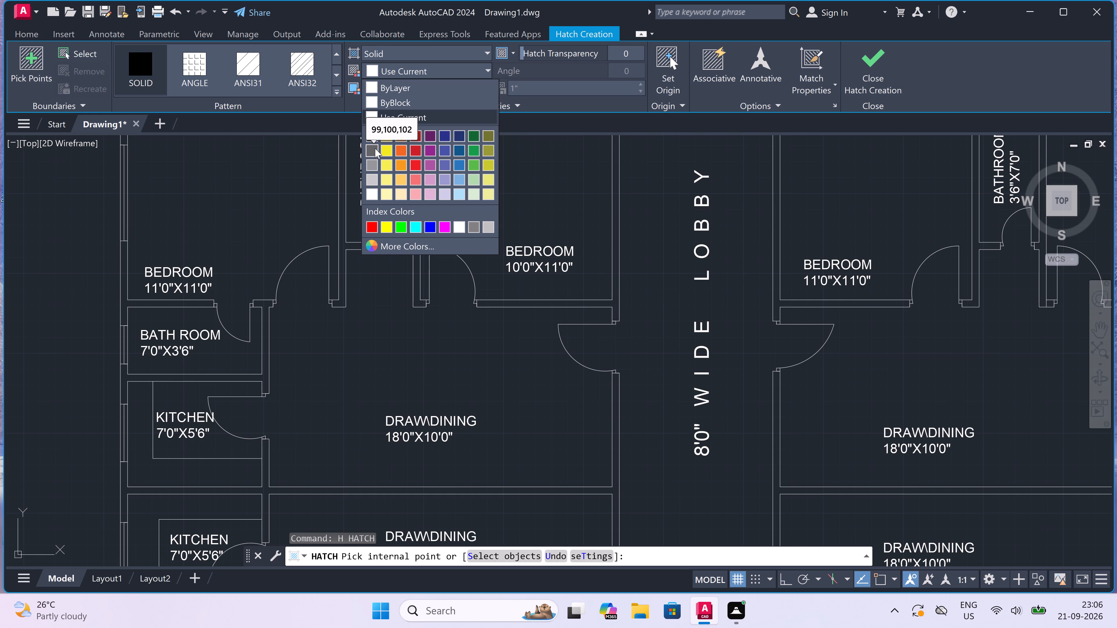
left_click(373, 148)
Fill the outer corner wall of the plan's north-west 11'0"X11'0" bedroom and the wall between that bedroom and the kitchen.
scroll(349, 243, "down", 6)
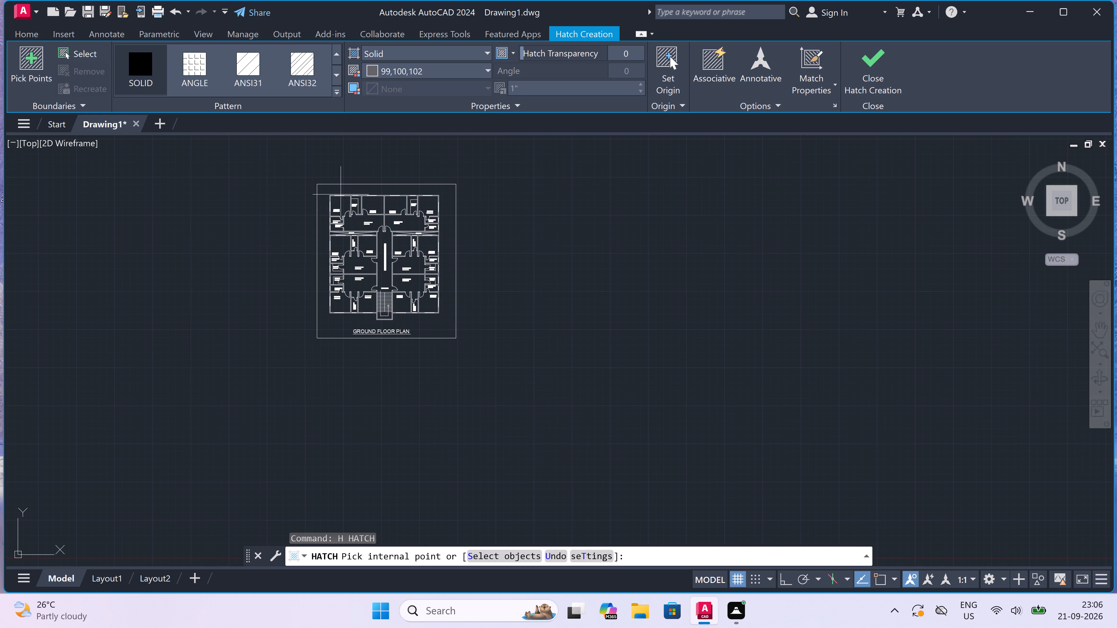
scroll(339, 185, "up", 4)
scroll(322, 219, "up", 2)
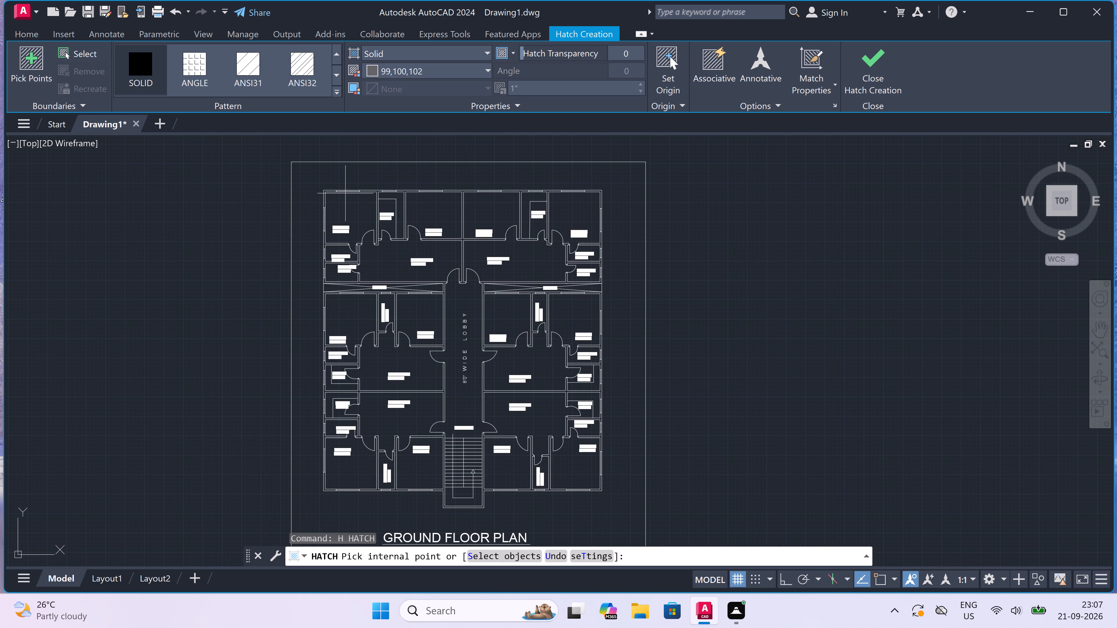
scroll(348, 183, "up", 3)
scroll(324, 197, "up", 3)
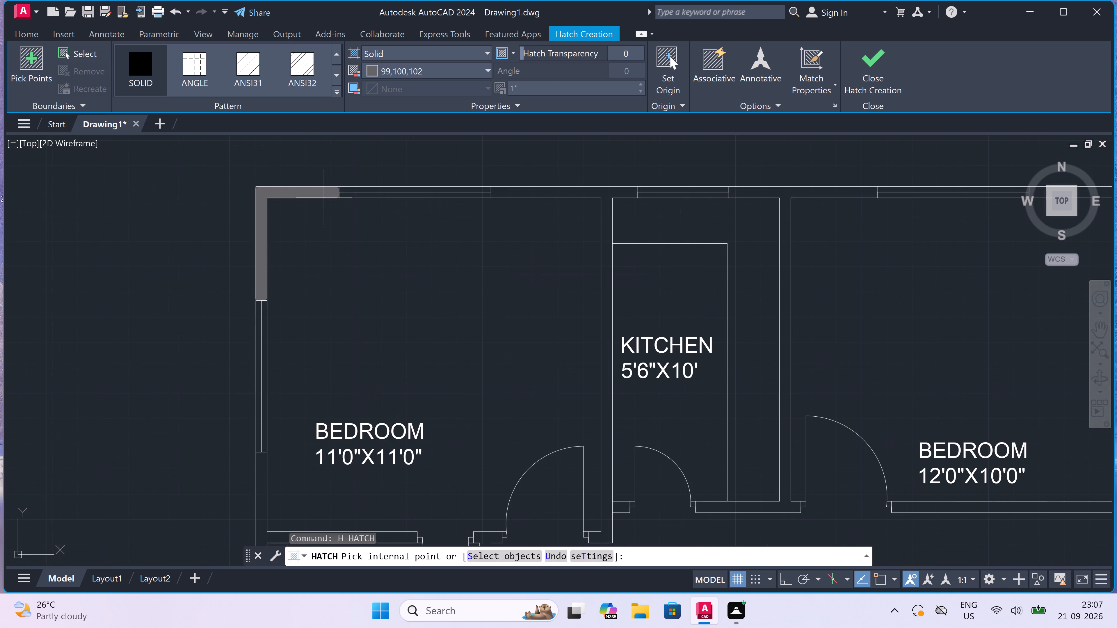
left_click(323, 195)
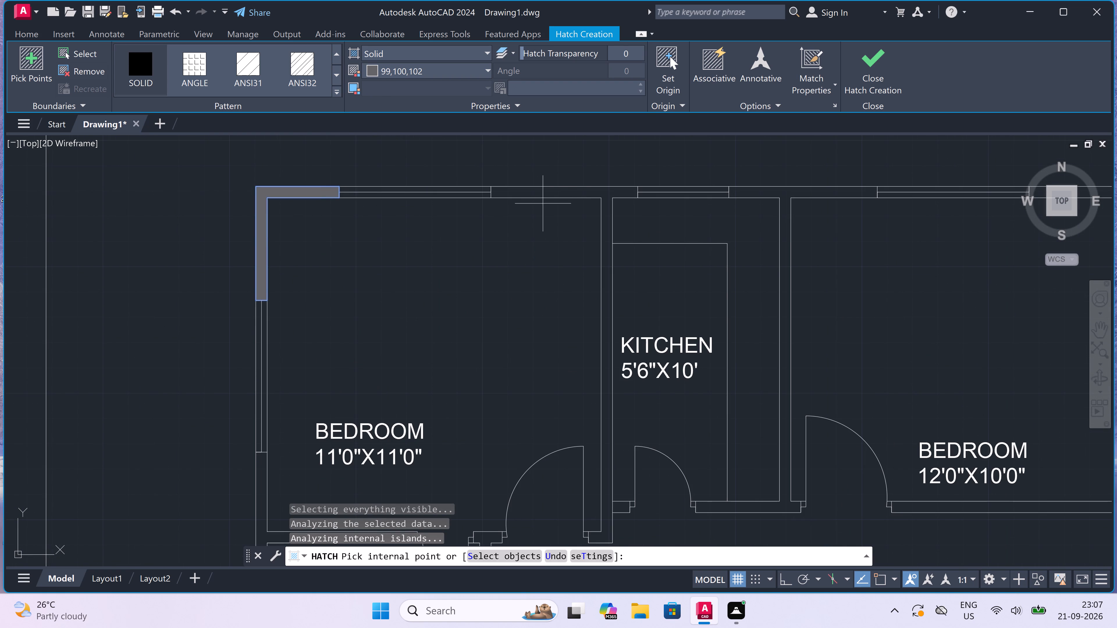
left_click(578, 193)
Fill the wall between the north-west kitchen and the adjoining 12'0"X10'0" bedroom, including its outer-wall stretch between the windows.
scroll(578, 193, "down", 1)
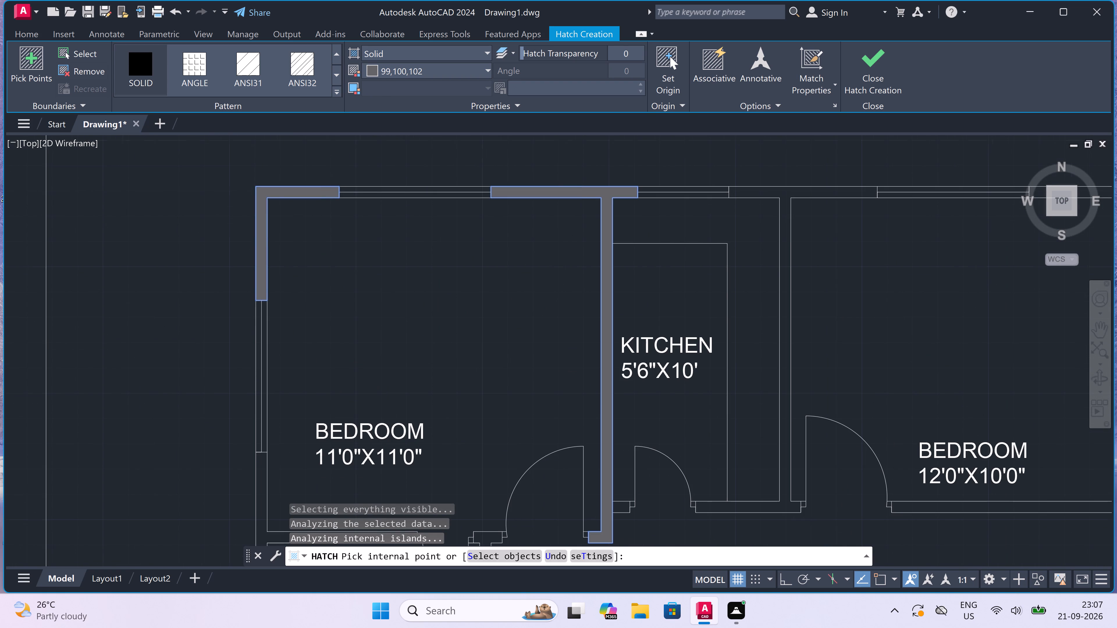
scroll(578, 193, "down", 3)
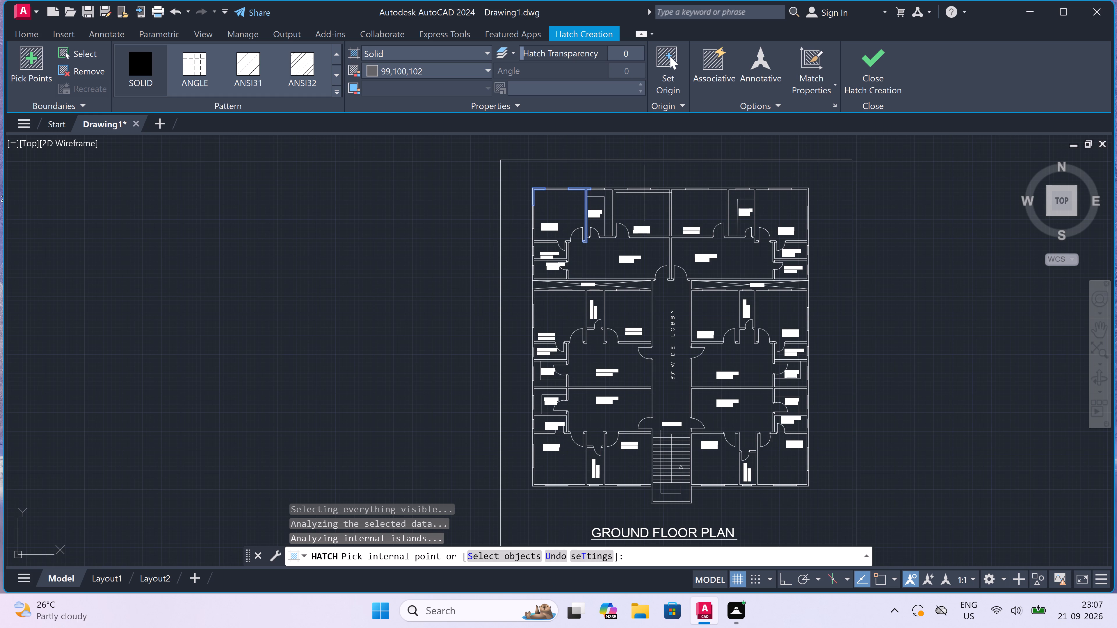
scroll(624, 183, "up", 5)
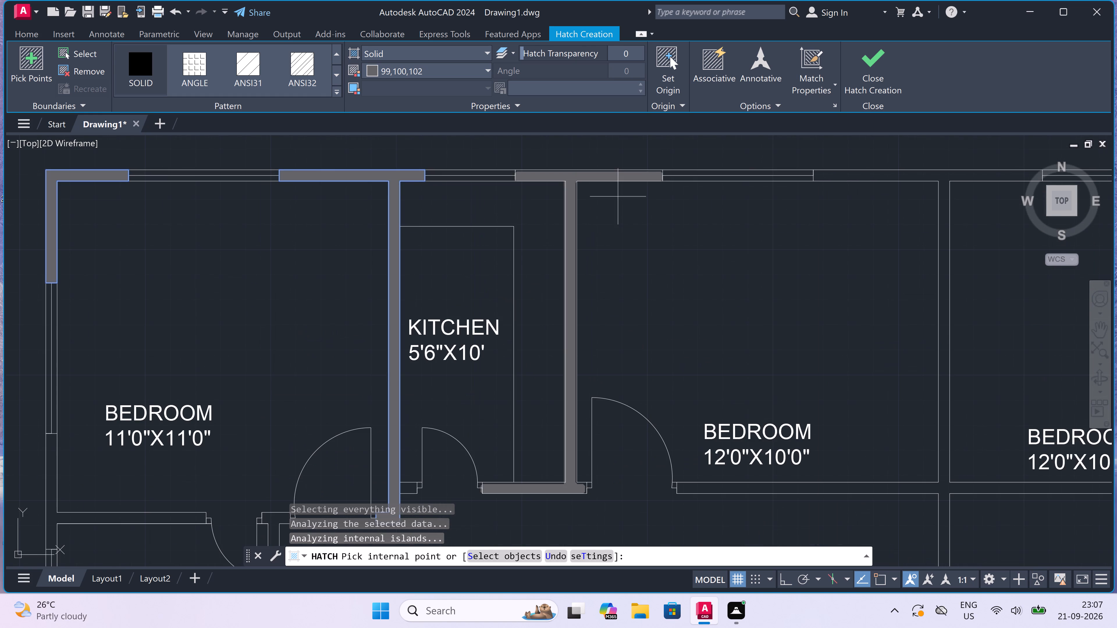
left_click(604, 174)
Fill the central T-shaped wall separating the two 12'0"X10'0" bedrooms at the north side of the plan.
scroll(604, 174, "down", 3)
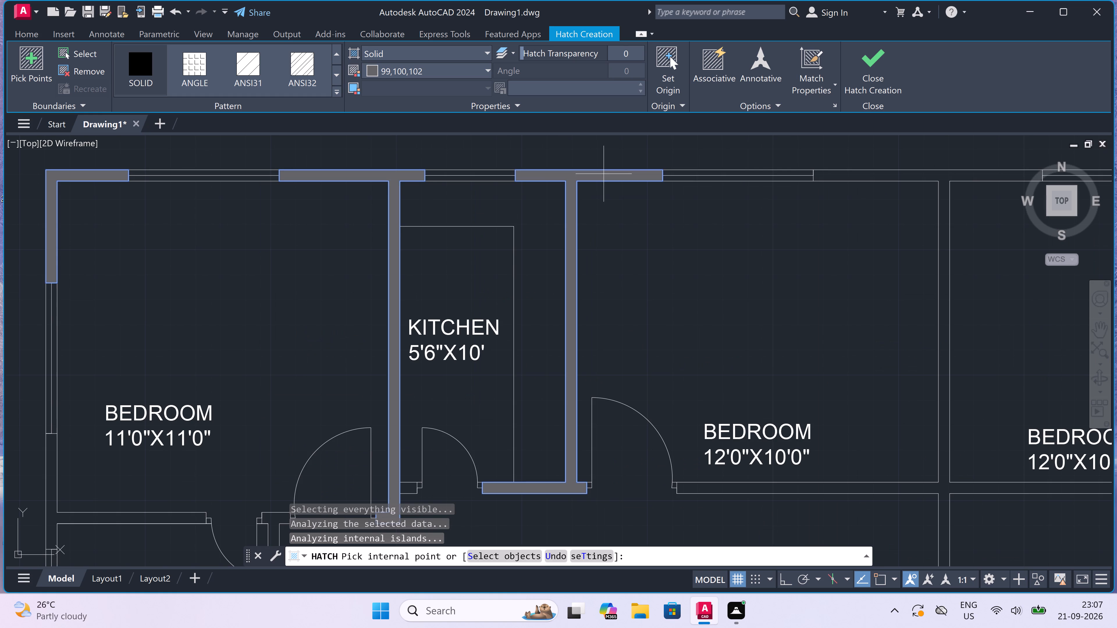
scroll(604, 174, "down", 3)
scroll(662, 176, "up", 2)
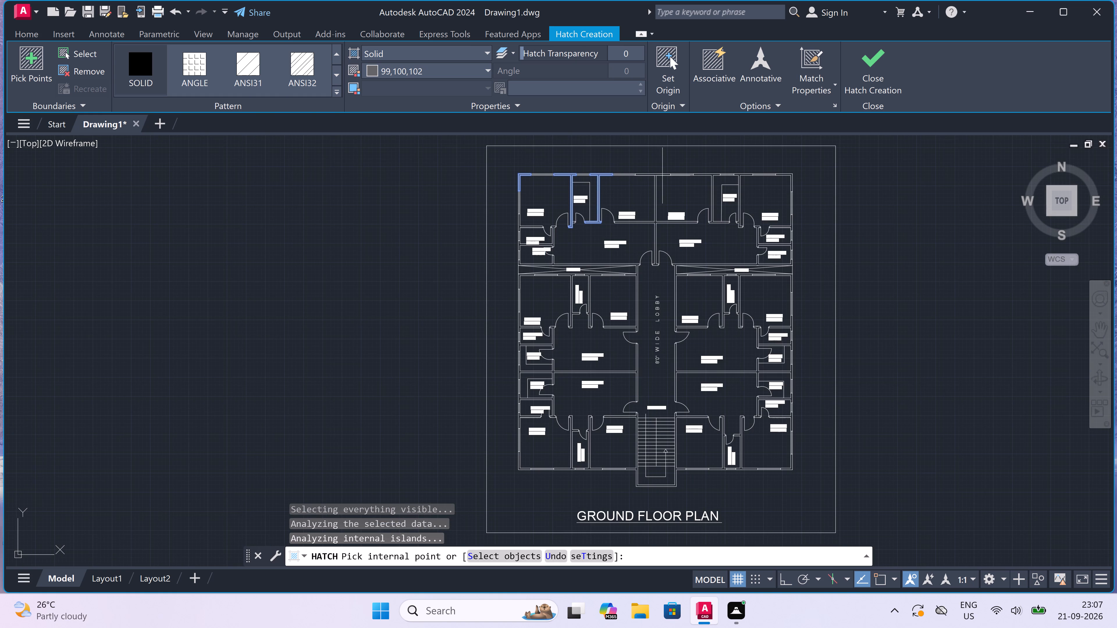
scroll(657, 174, "up", 5)
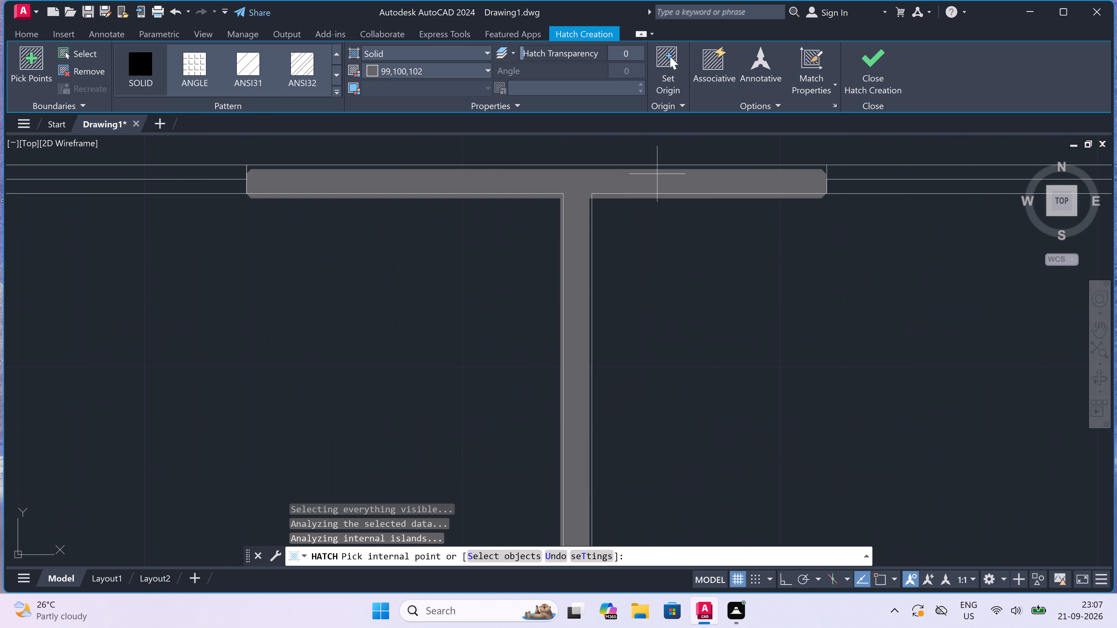
left_click(657, 174)
Fill the wall between the eastern 12'0"X10'0" bedroom and the north-east 5'6"X10' kitchen.
scroll(657, 174, "down", 6)
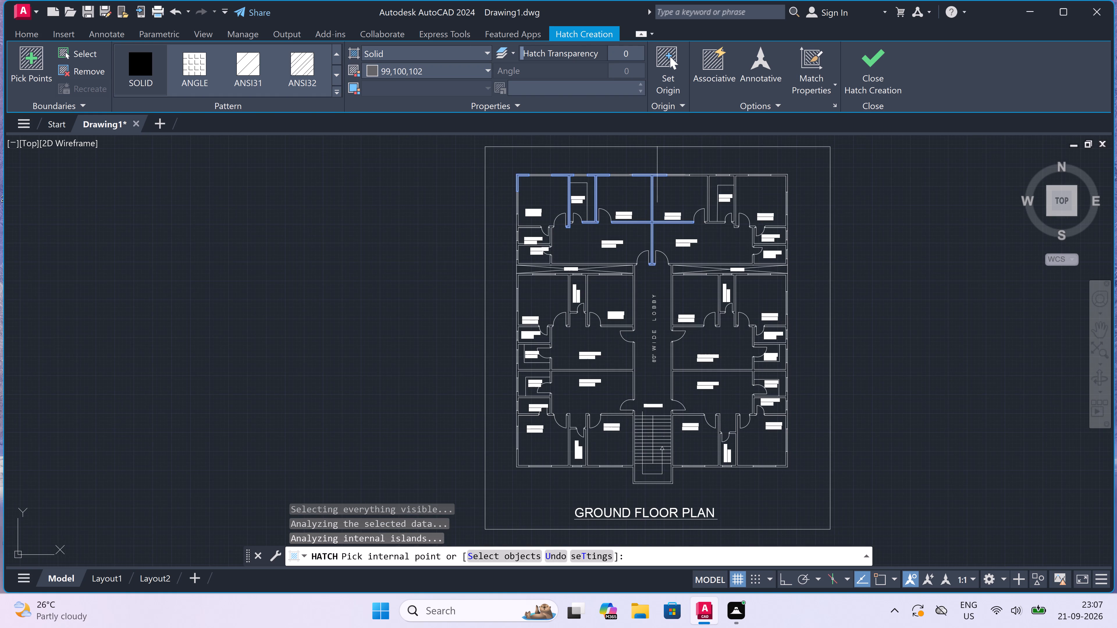
scroll(665, 176, "down", 1)
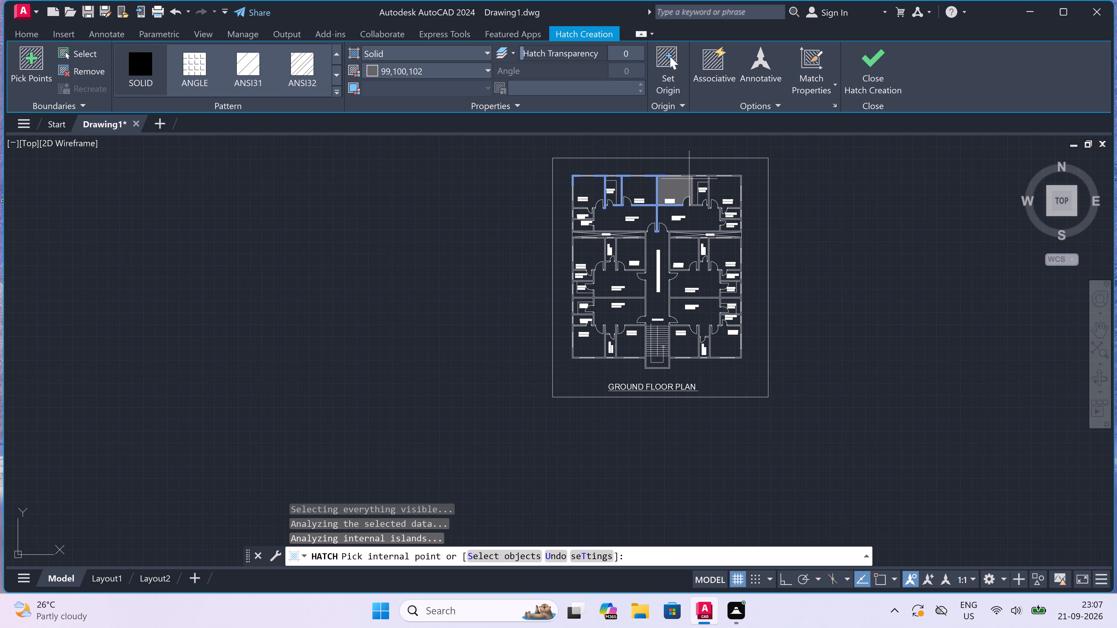
scroll(691, 175, "up", 7)
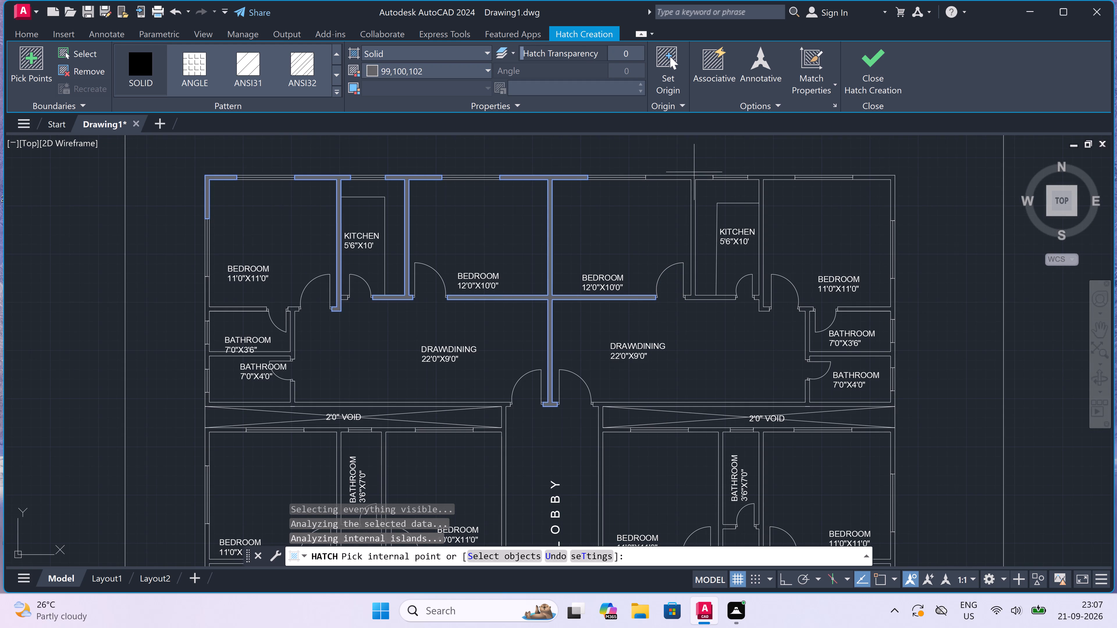
scroll(683, 180, "up", 3)
left_click(684, 180)
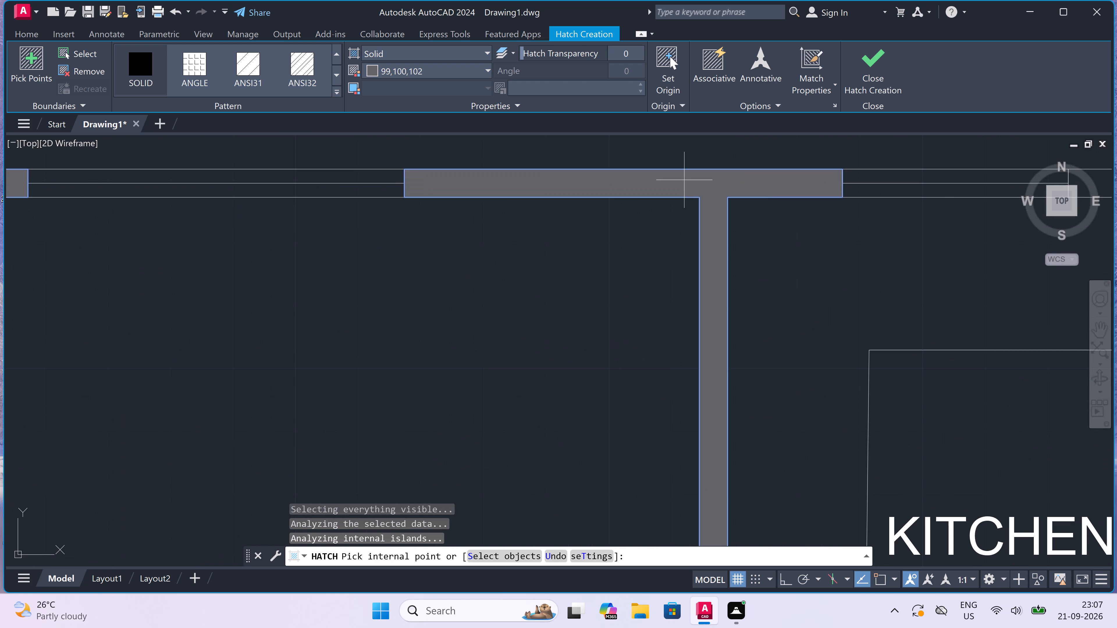
Fill the wall between the north-east kitchen and the adjoining 11'0"X11'0" bedroom.
scroll(684, 180, "down", 6)
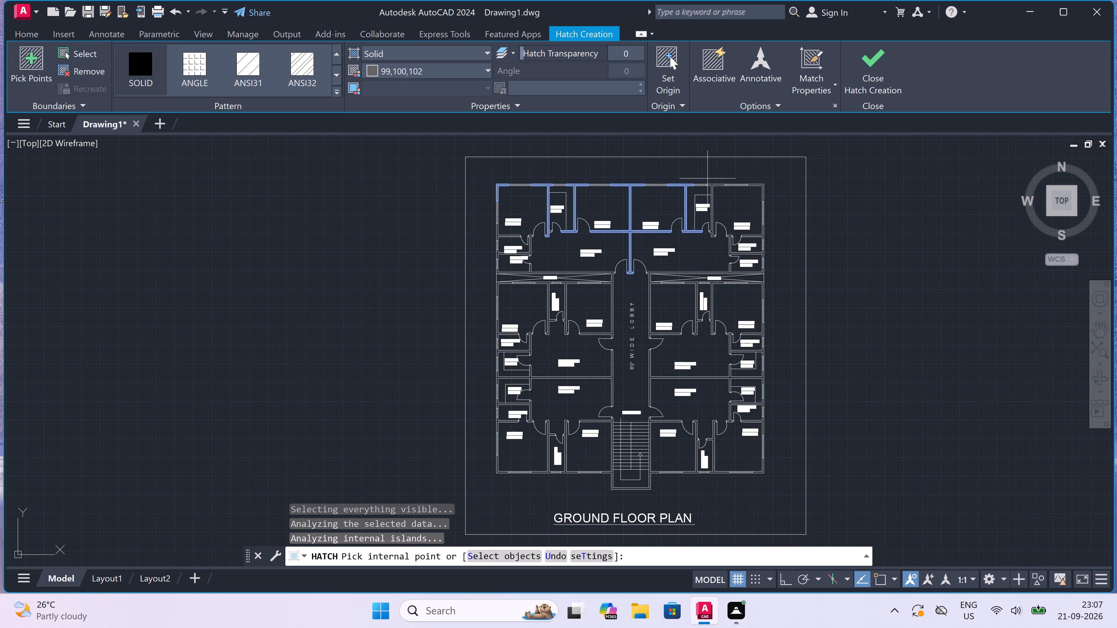
scroll(710, 179, "up", 6)
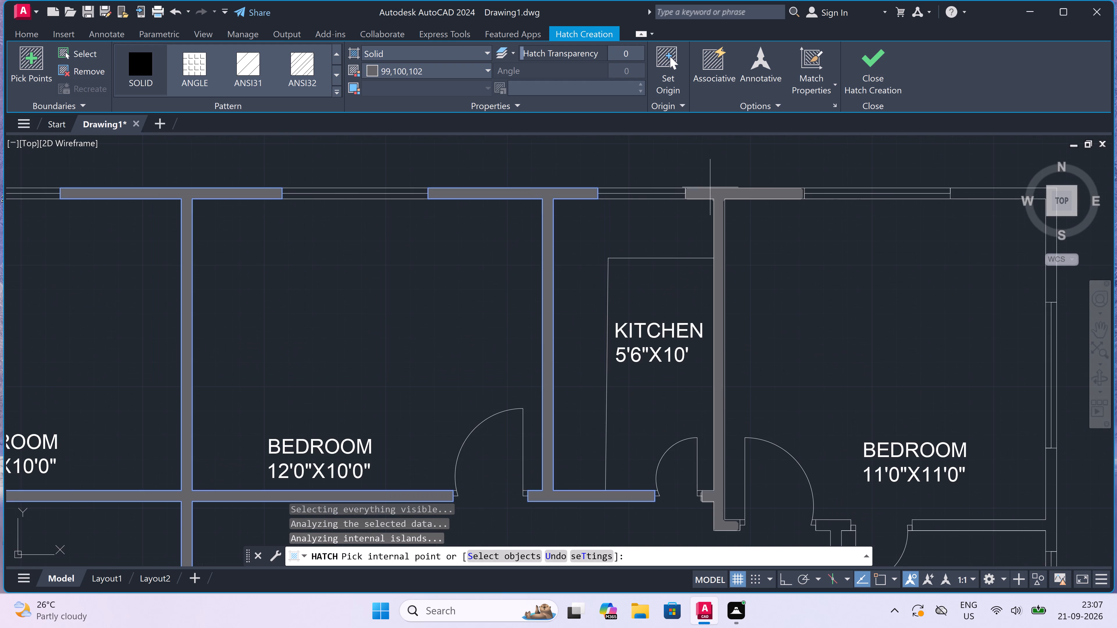
left_click(713, 188)
Fill the outer corner wall of the north-east 11'0"X11'0" bedroom.
scroll(716, 199, "down", 4)
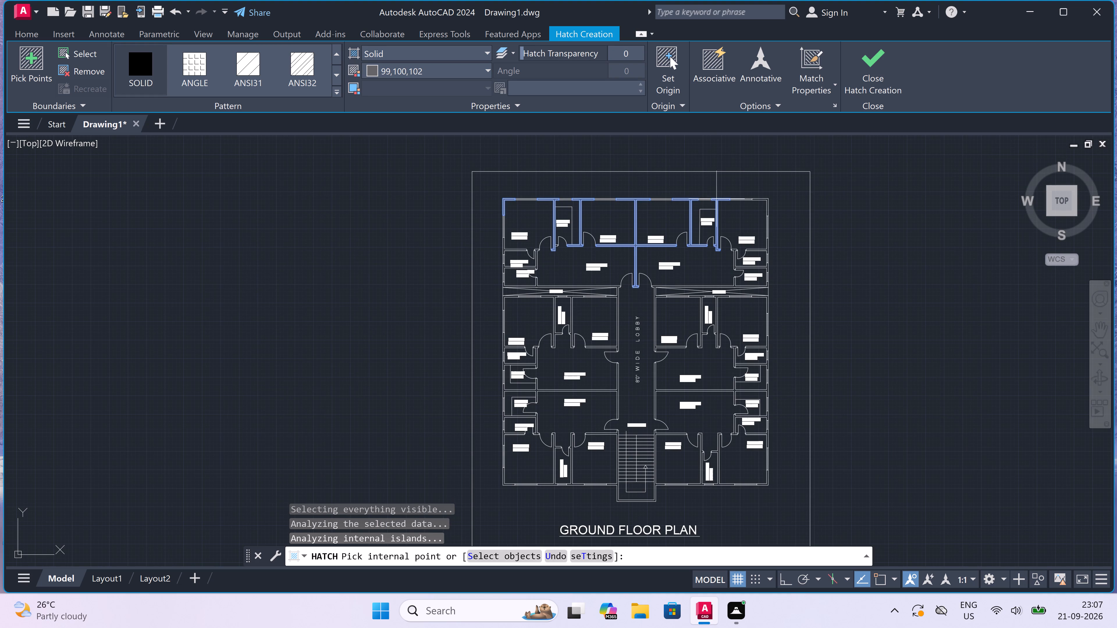
scroll(761, 195, "up", 4)
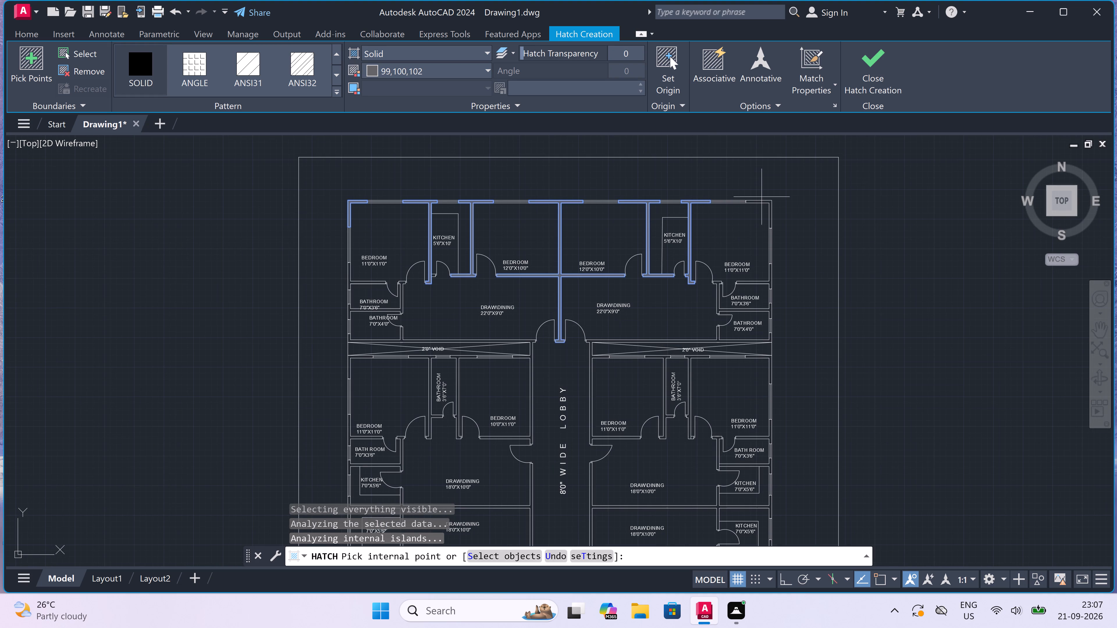
scroll(760, 205, "up", 2)
left_click(761, 205)
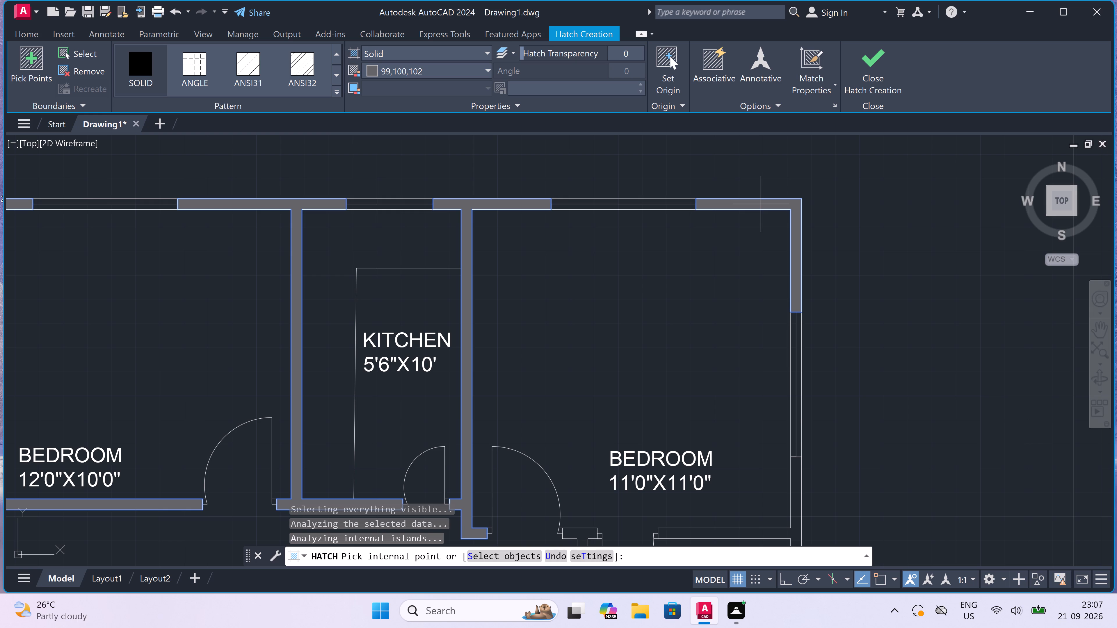
Fill the wall between the north-east bedroom and its 7'0"X3'6" bathroom, including the adjoining outer wall between the windows.
scroll(736, 195, "down", 3)
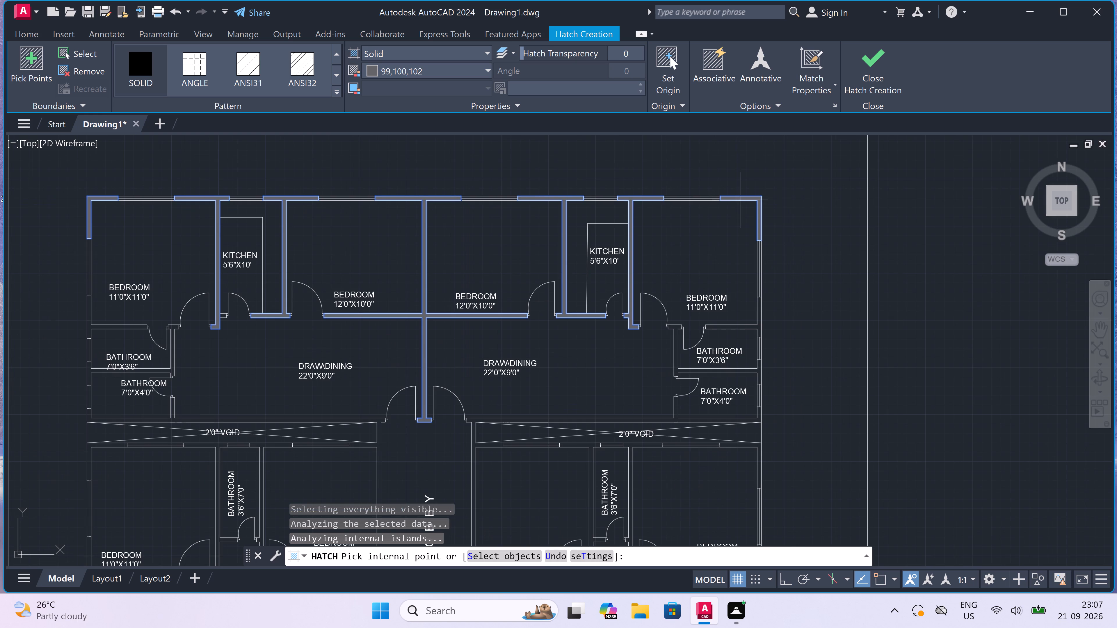
scroll(749, 341, "up", 3)
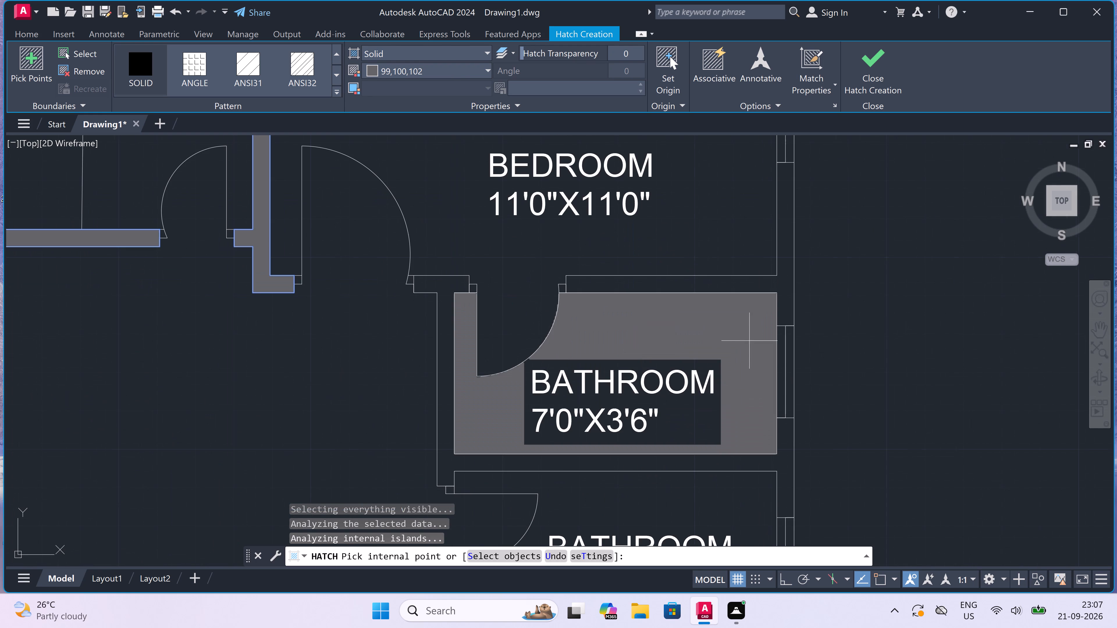
left_click(787, 272)
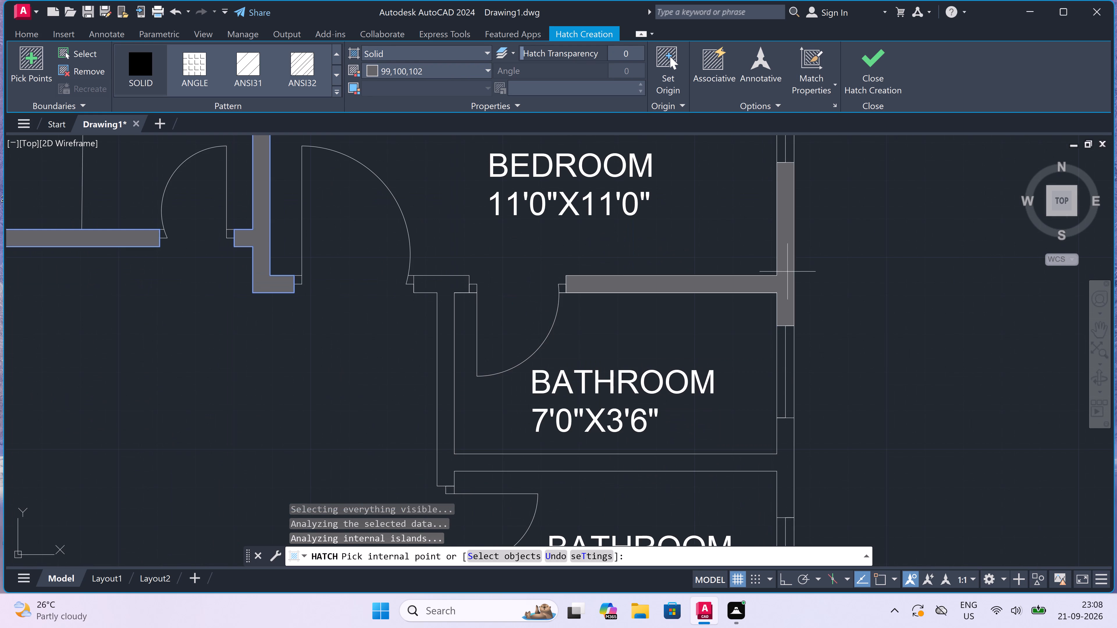
Fill the wall between the north-east 7'0"X3'6" and 7'0"X4'0" bathrooms, including its connected outer and inner wall stretches.
scroll(787, 272, "down", 4)
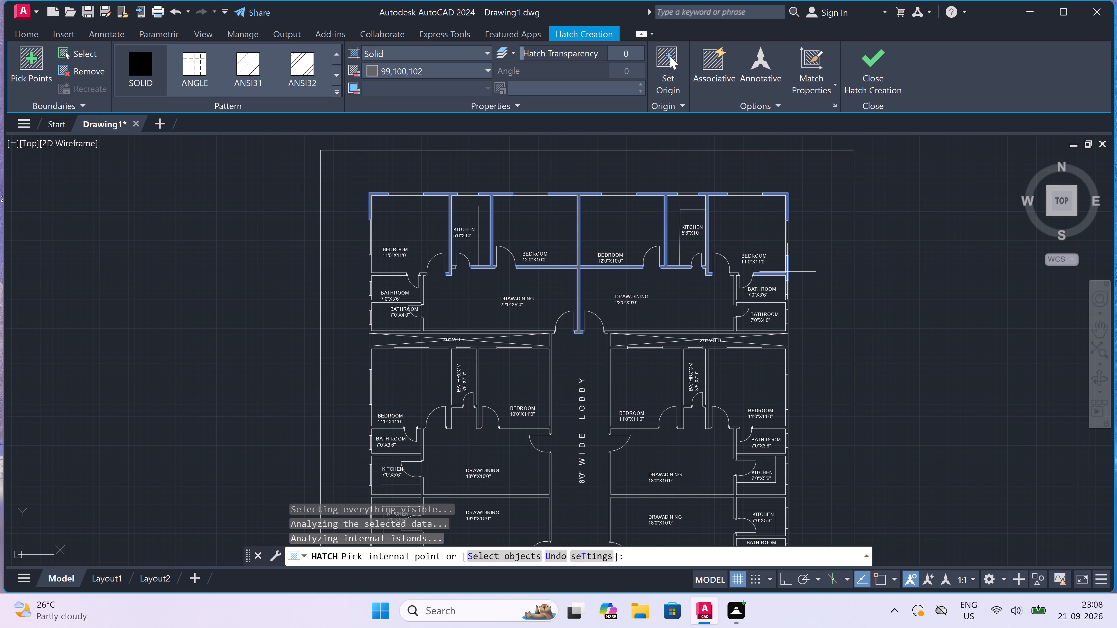
scroll(787, 272, "down", 2)
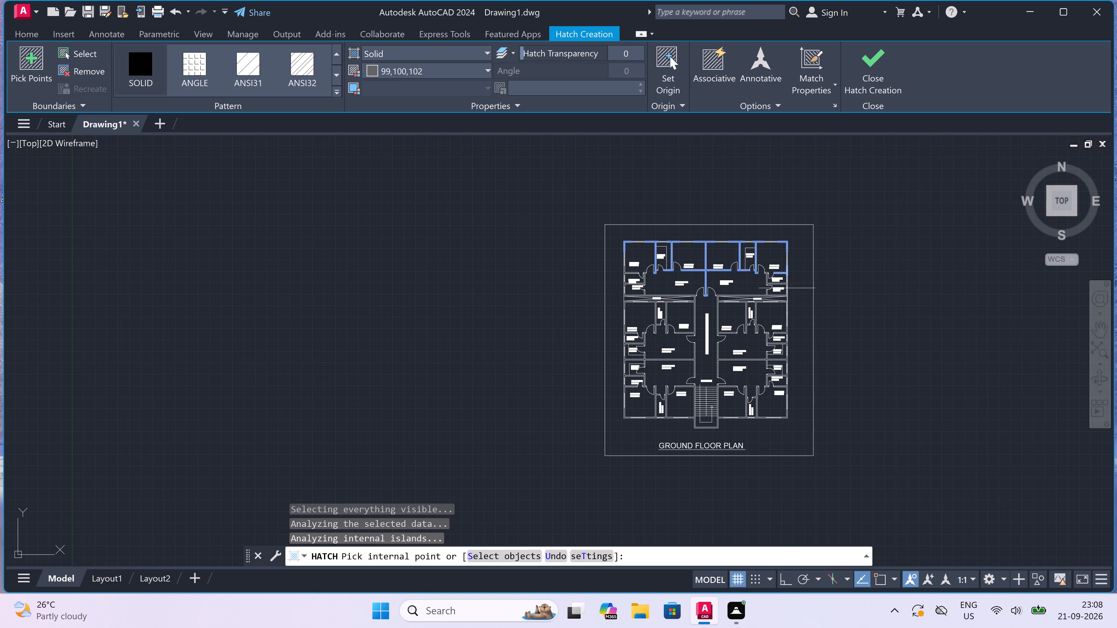
scroll(793, 295, "up", 4)
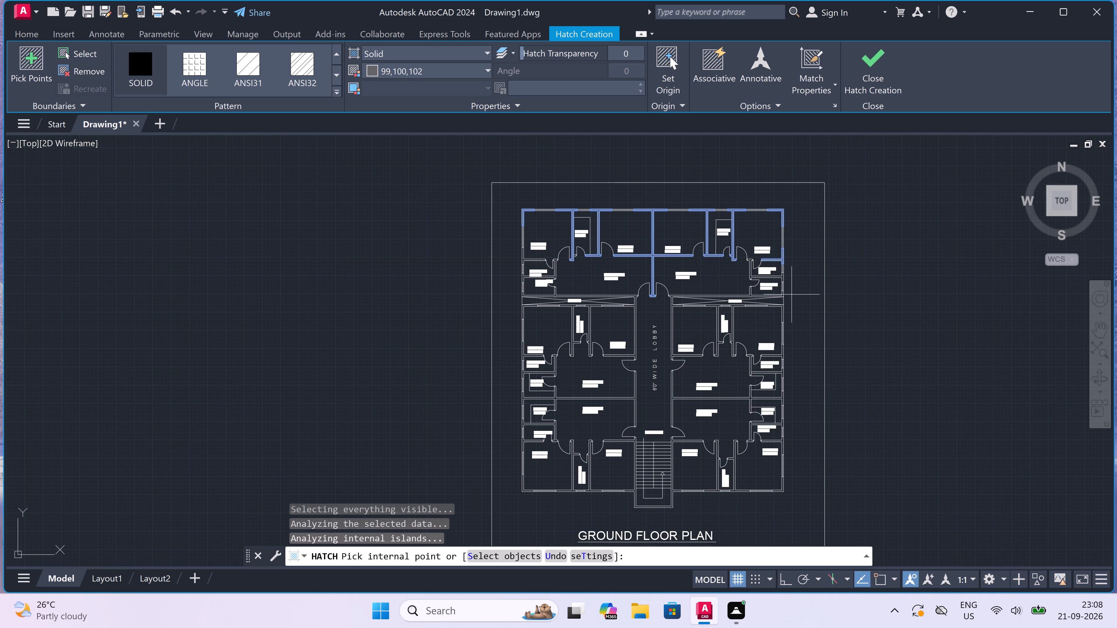
scroll(769, 284, "up", 4)
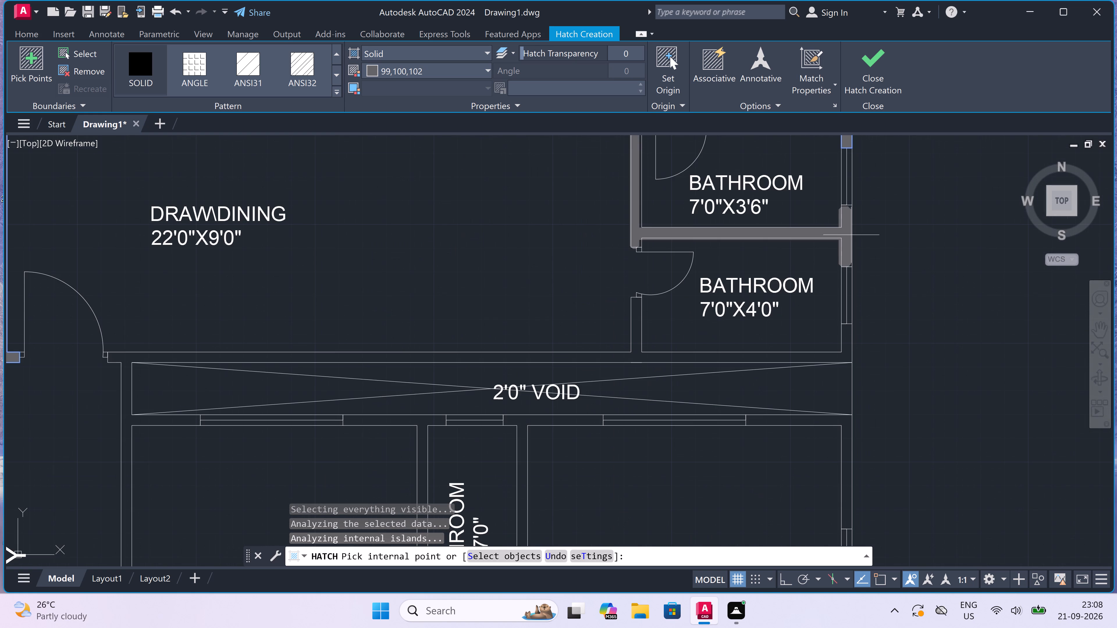
left_click(850, 235)
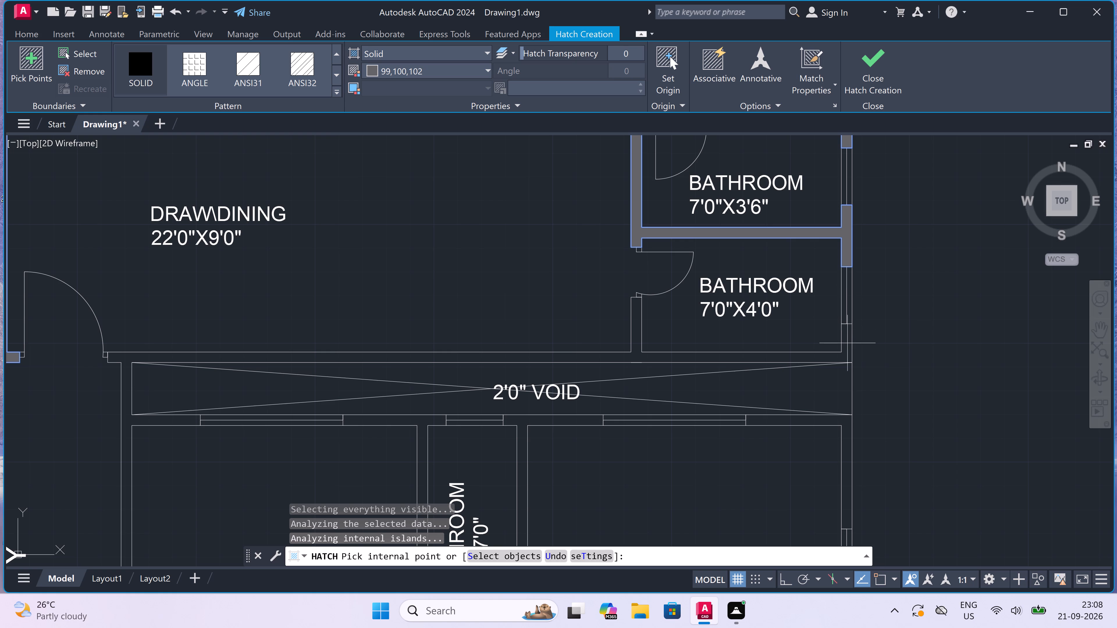
Fill the outer corner walls at the east end of the eastern 2'0" void, beside the 7'0"X4'0" bathroom and the 11'0"X11'0" bedroom.
scroll(844, 347, "up", 3)
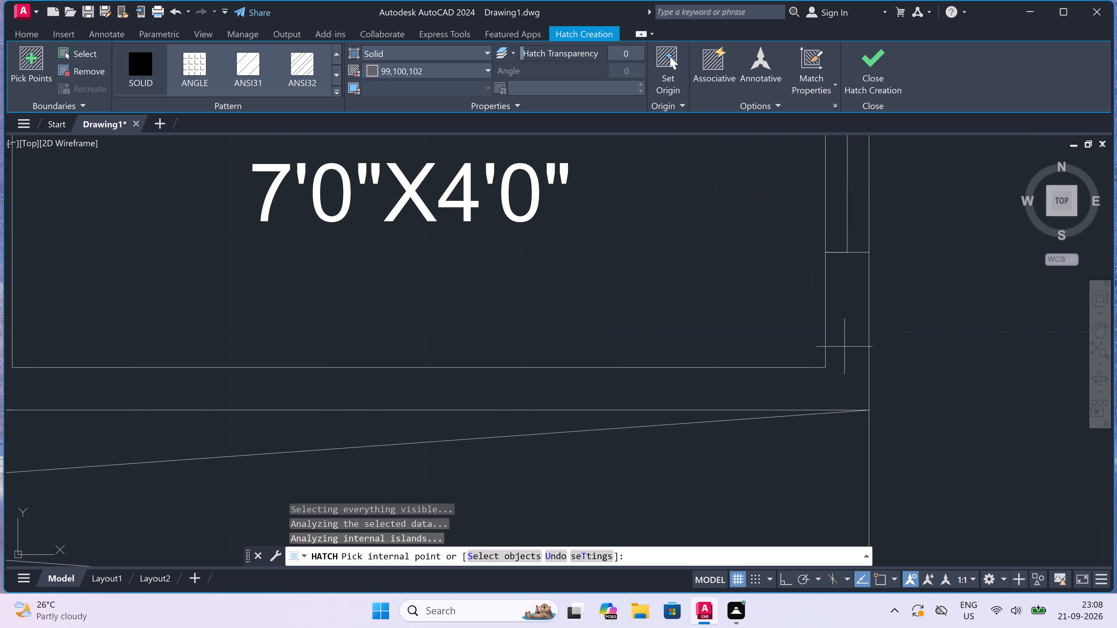
left_click(840, 353)
scroll(840, 353, "down", 7)
scroll(841, 365, "up", 4)
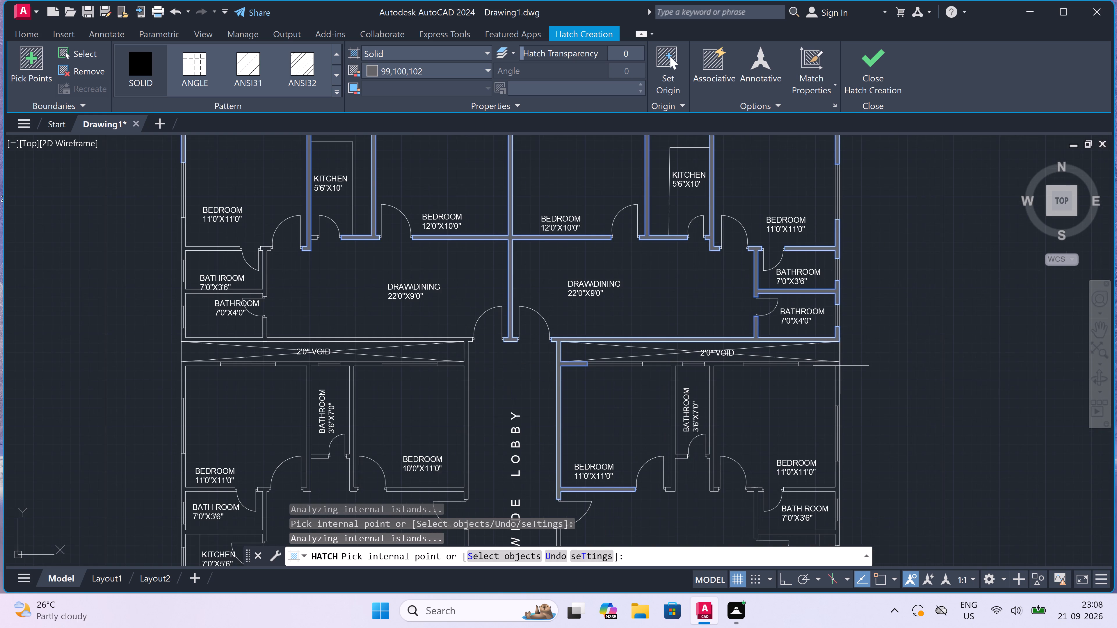
scroll(841, 366, "up", 3)
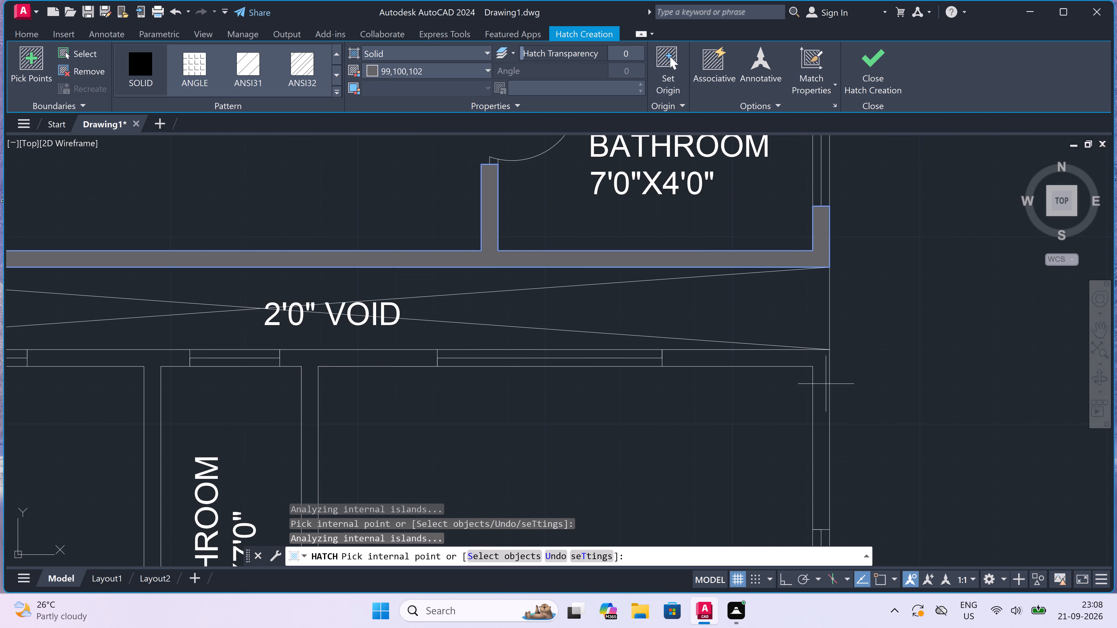
left_click(825, 384)
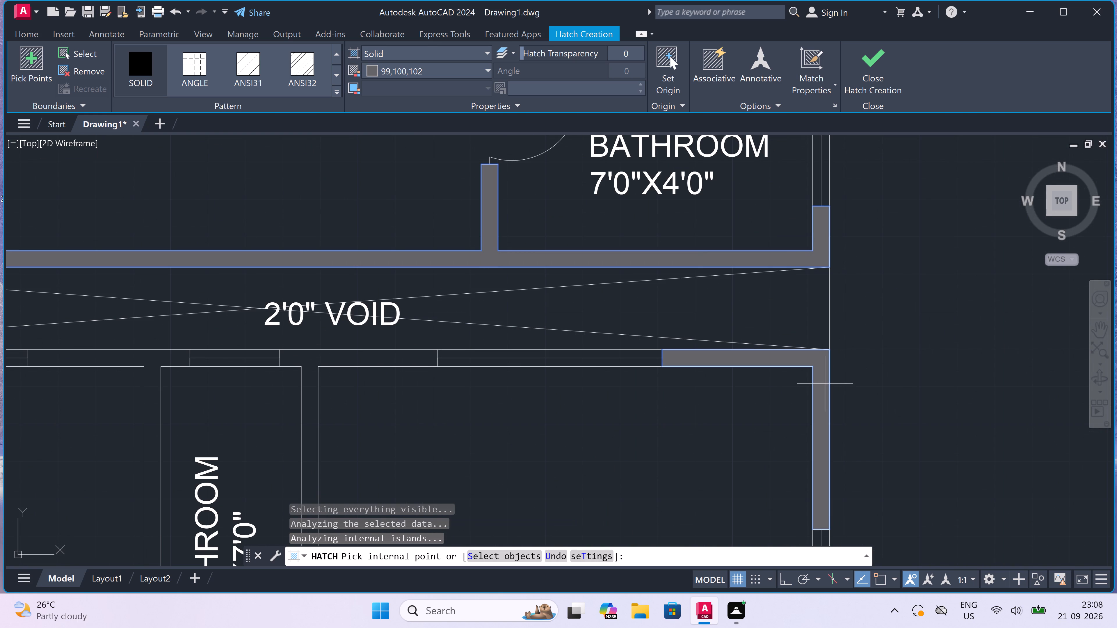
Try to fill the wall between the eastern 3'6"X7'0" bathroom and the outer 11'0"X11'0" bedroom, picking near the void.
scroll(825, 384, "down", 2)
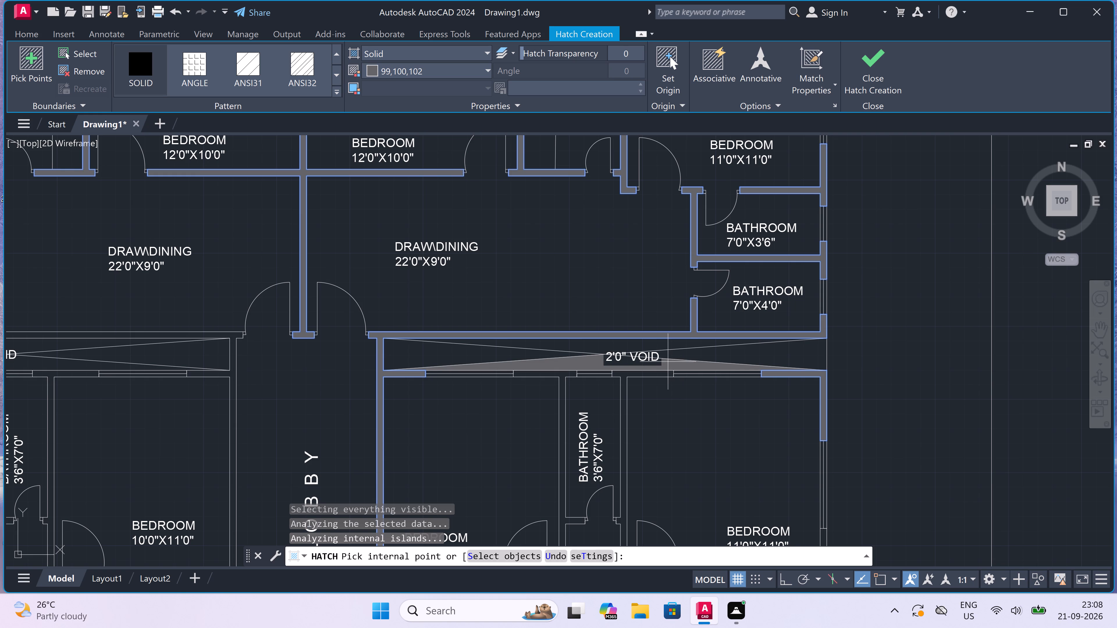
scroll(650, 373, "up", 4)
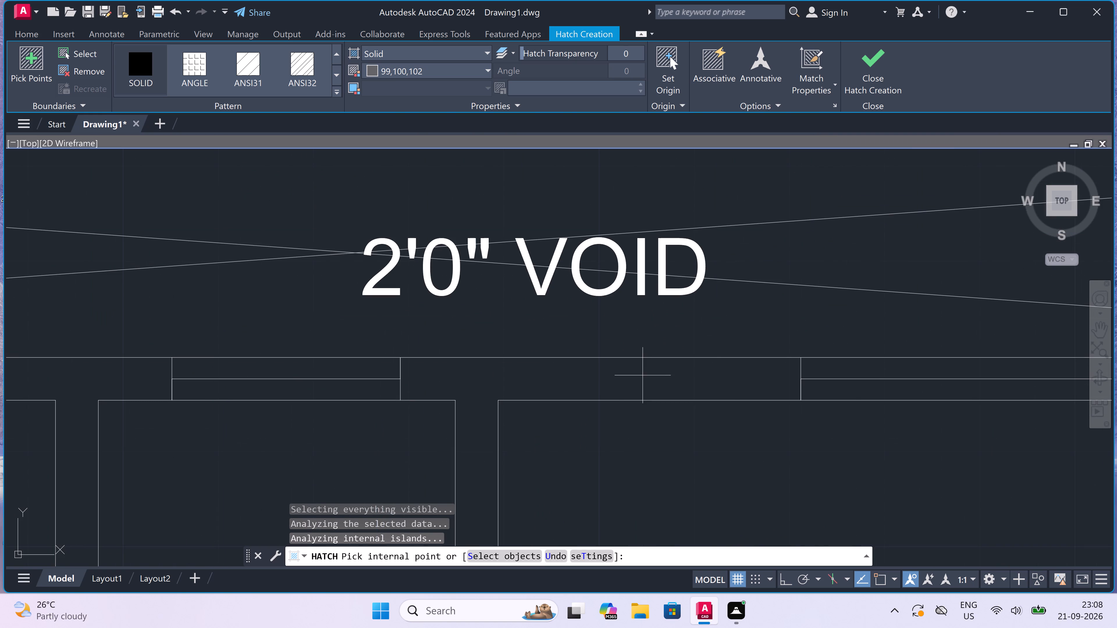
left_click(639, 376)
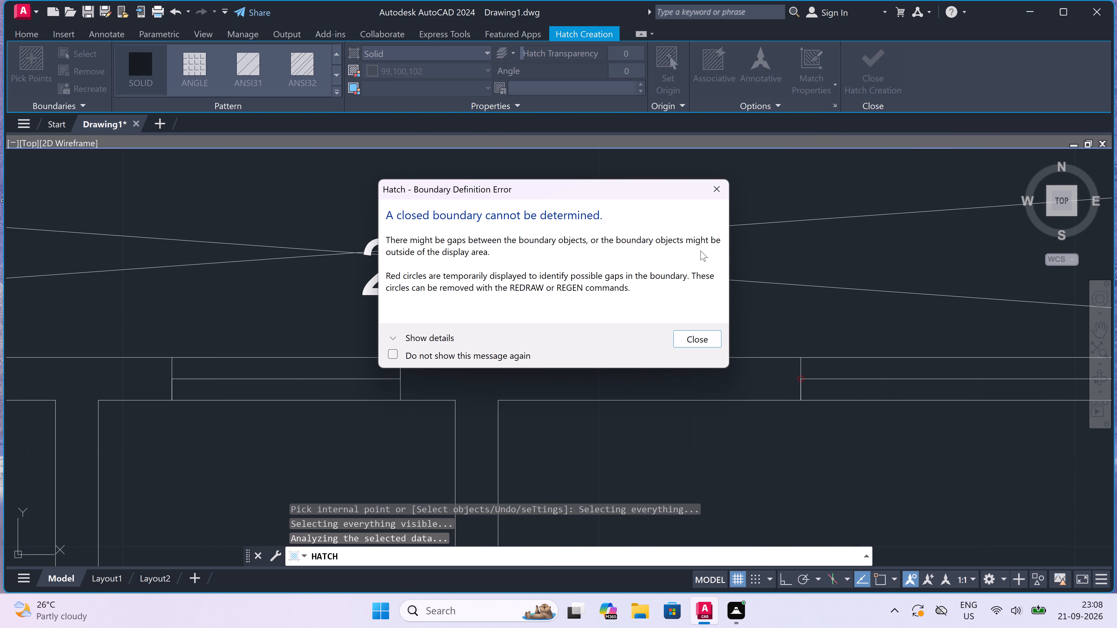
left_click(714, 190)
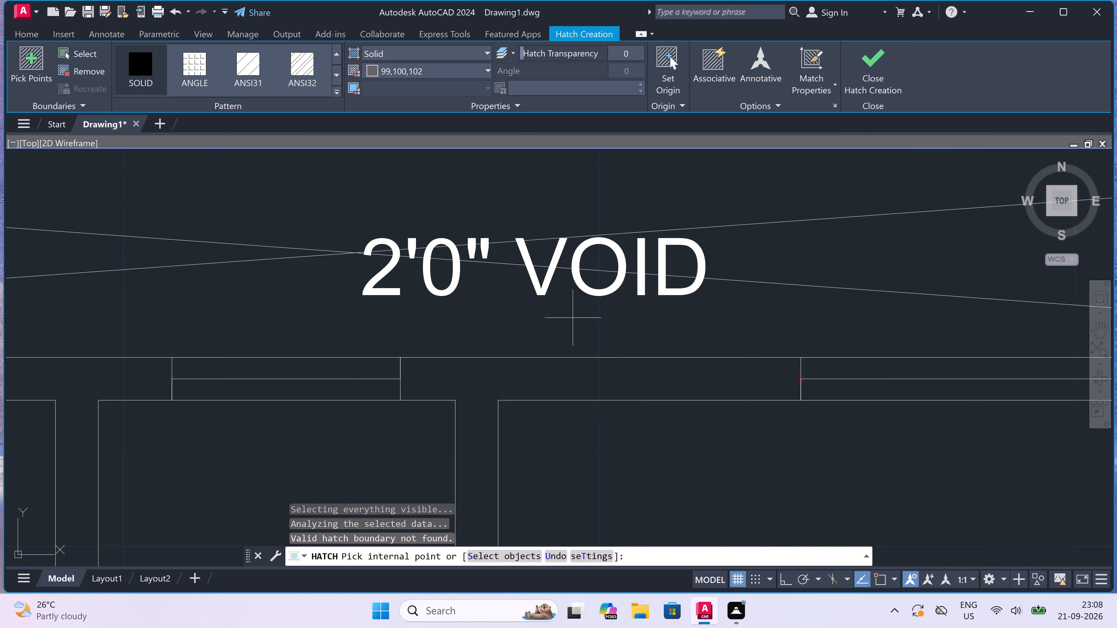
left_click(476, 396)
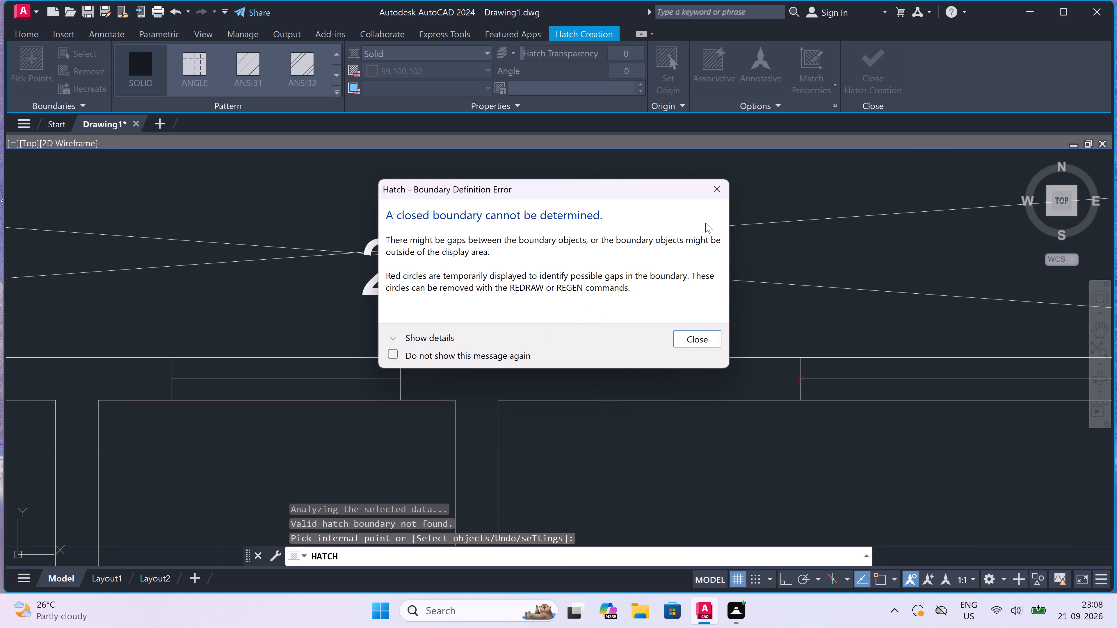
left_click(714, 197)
Fill the walls on both sides of the eastern 3'6"X7'0" bathroom, including their connected stretches along the void.
scroll(714, 197, "down", 3)
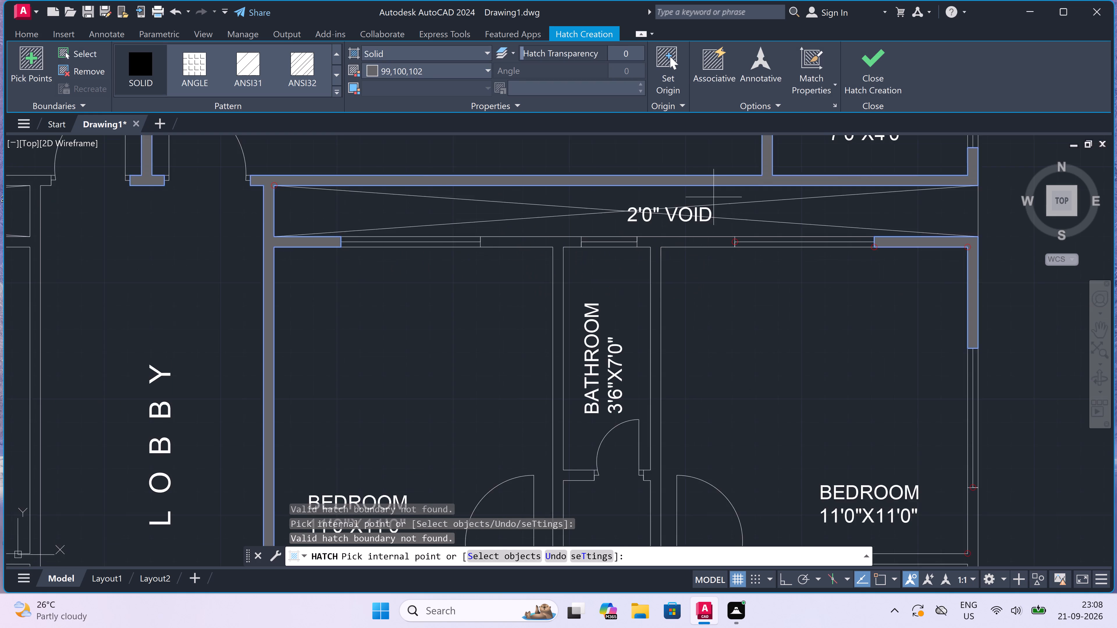
scroll(714, 197, "down", 1)
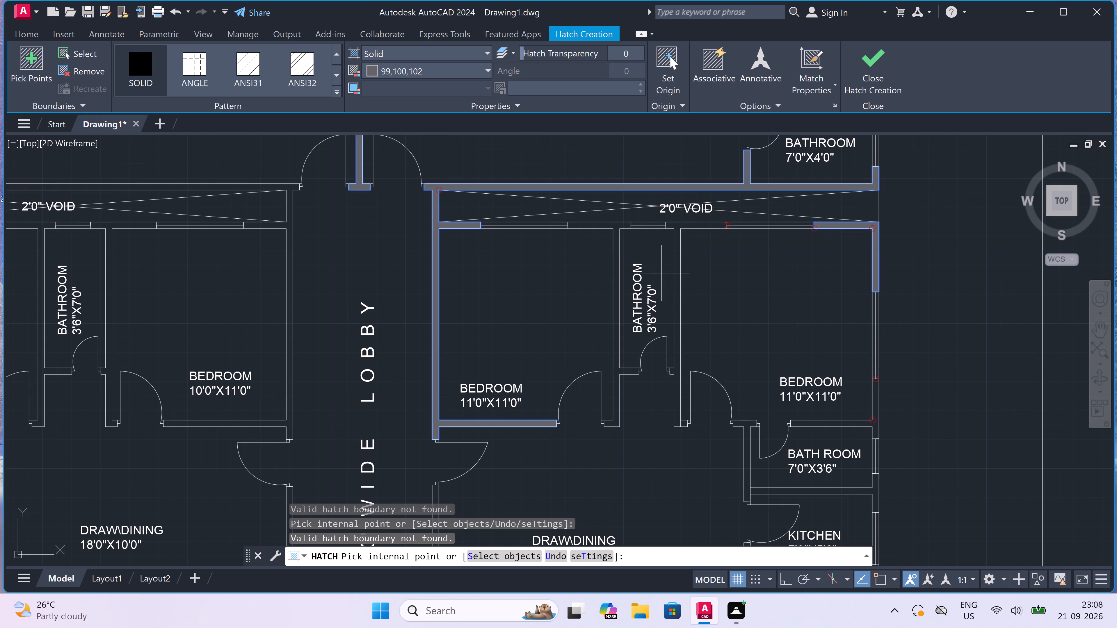
left_click(677, 270)
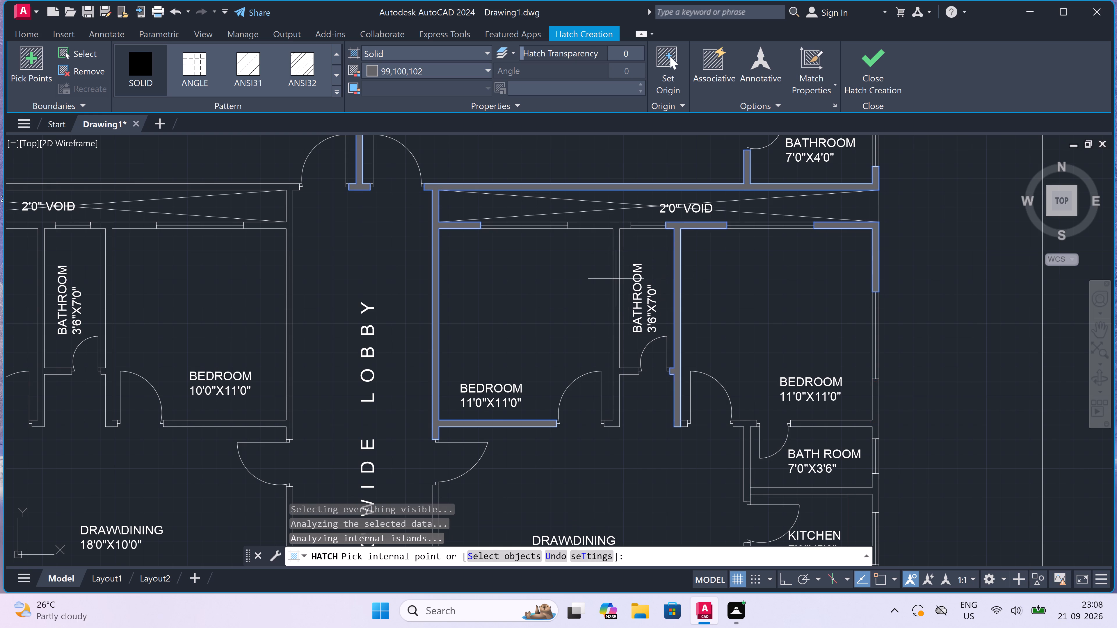
left_click(616, 279)
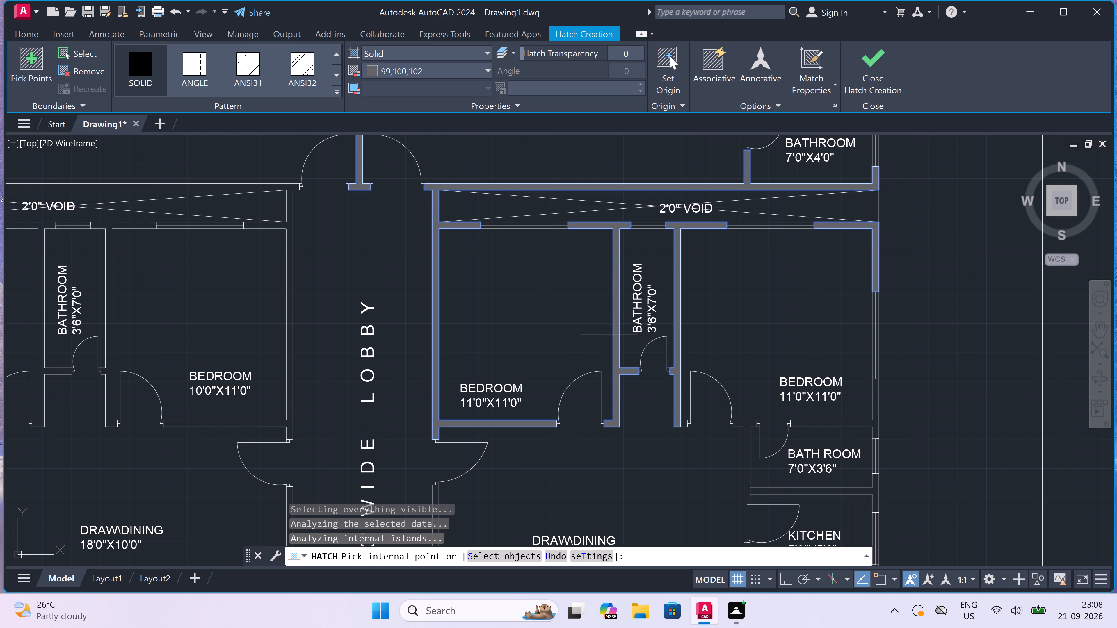
Fill the wall pieces between the outer 11'0"X11'0" bedroom and the 7'0"X3'6" bath room, plus the short stub at the bedroom door.
scroll(604, 348, "down", 1)
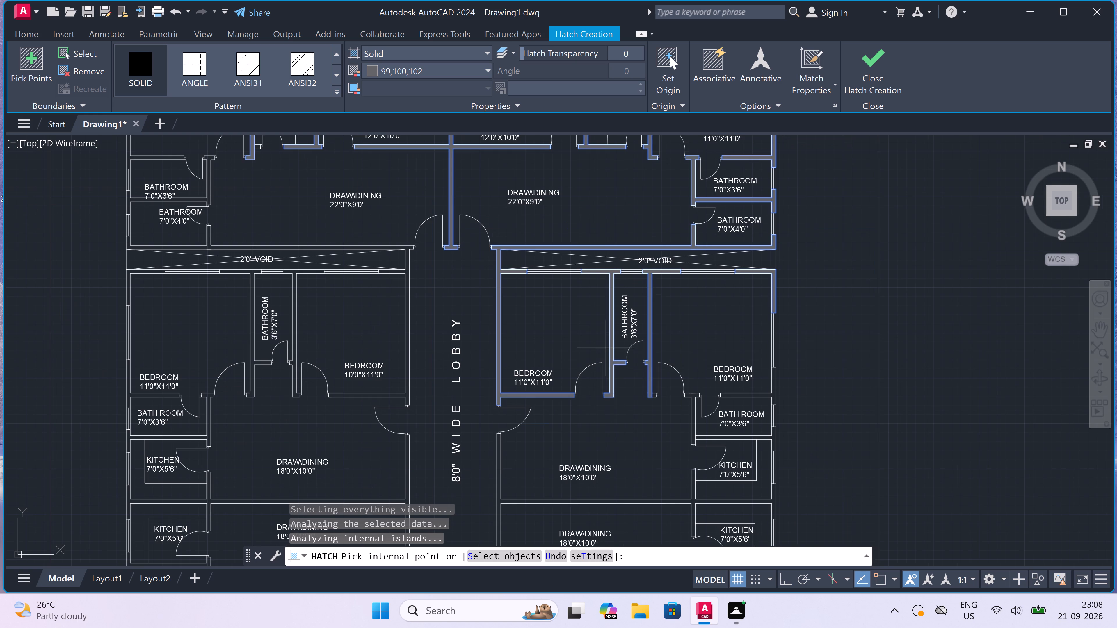
scroll(697, 399, "up", 1)
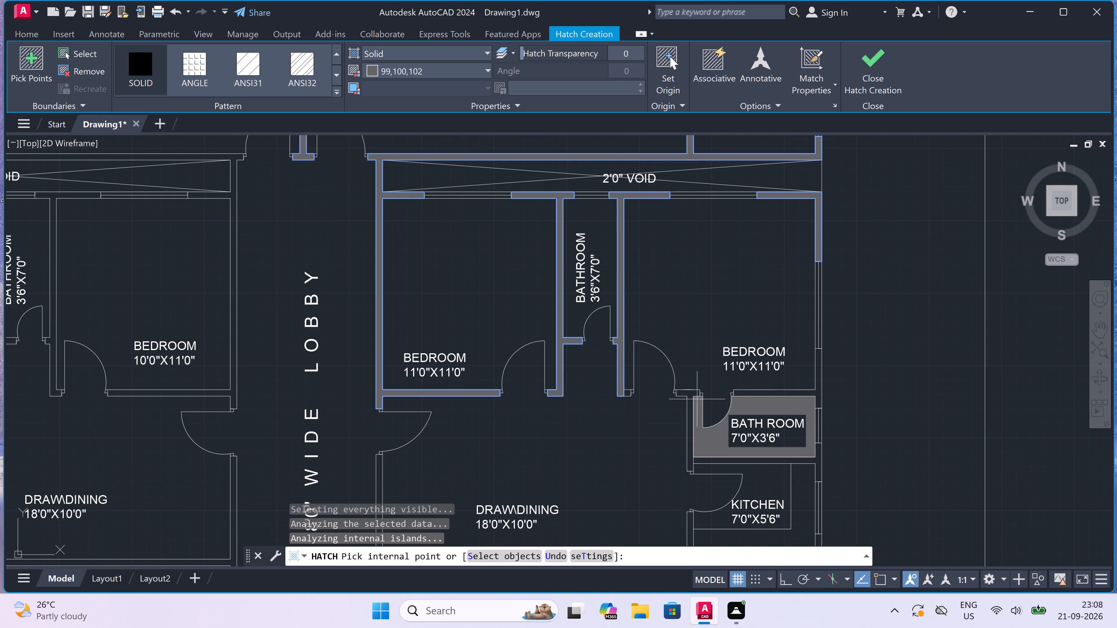
scroll(691, 396, "up", 1)
double_click(687, 397)
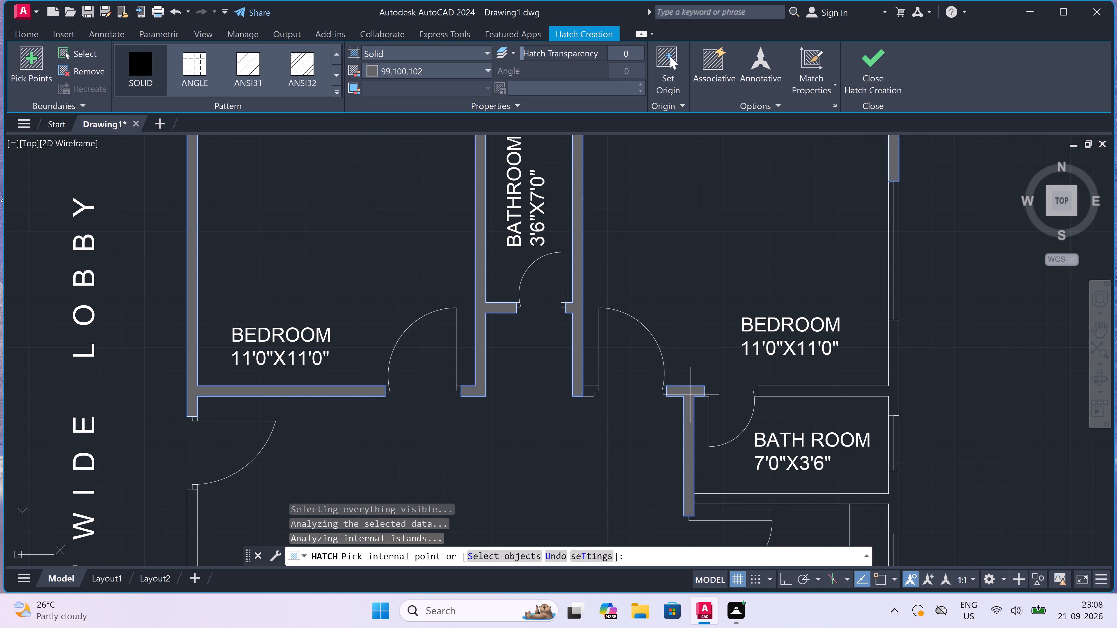
left_click(796, 386)
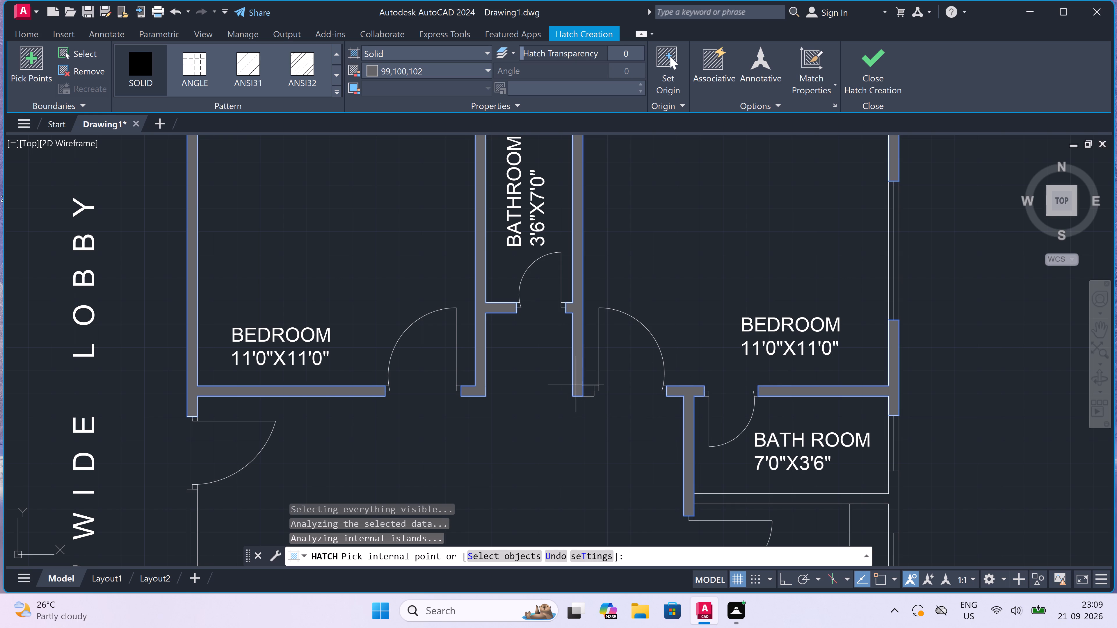
left_click(593, 391)
Fill the wall between the eastern 7'0"X3'6" bath room and 7'0"X5'6" kitchen, including its connected outer wall stretch.
scroll(593, 391, "down", 4)
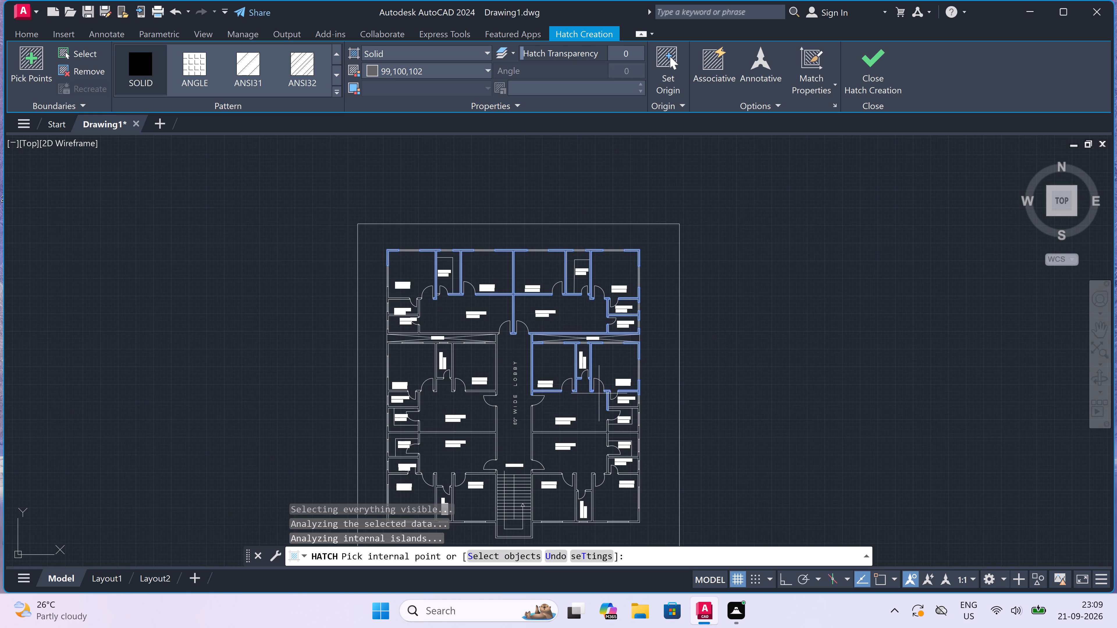
scroll(621, 410, "up", 5)
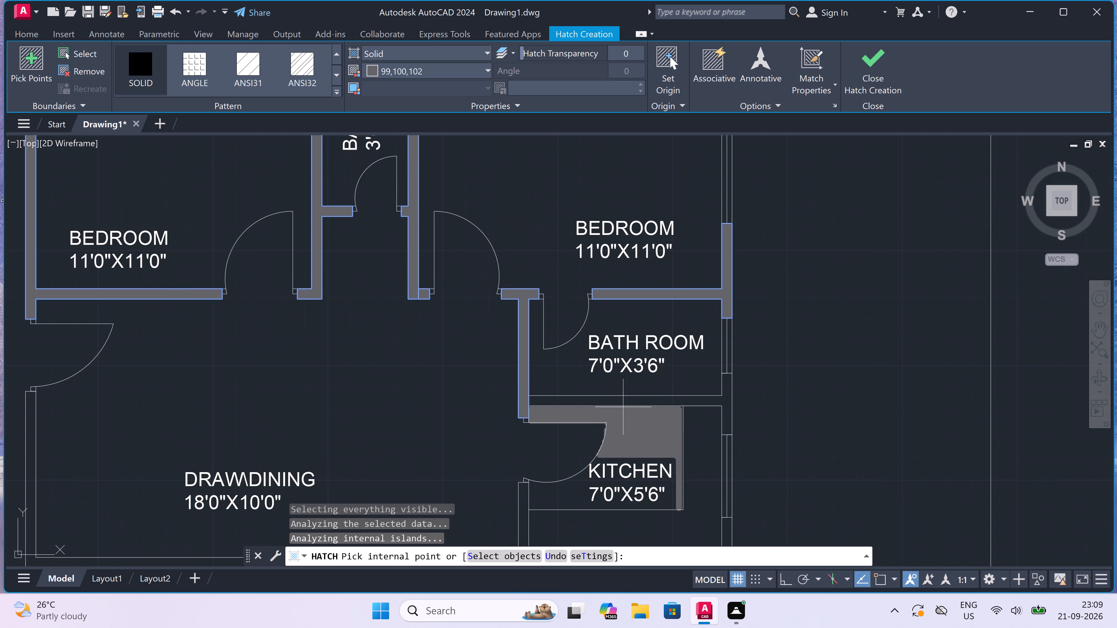
double_click(625, 400)
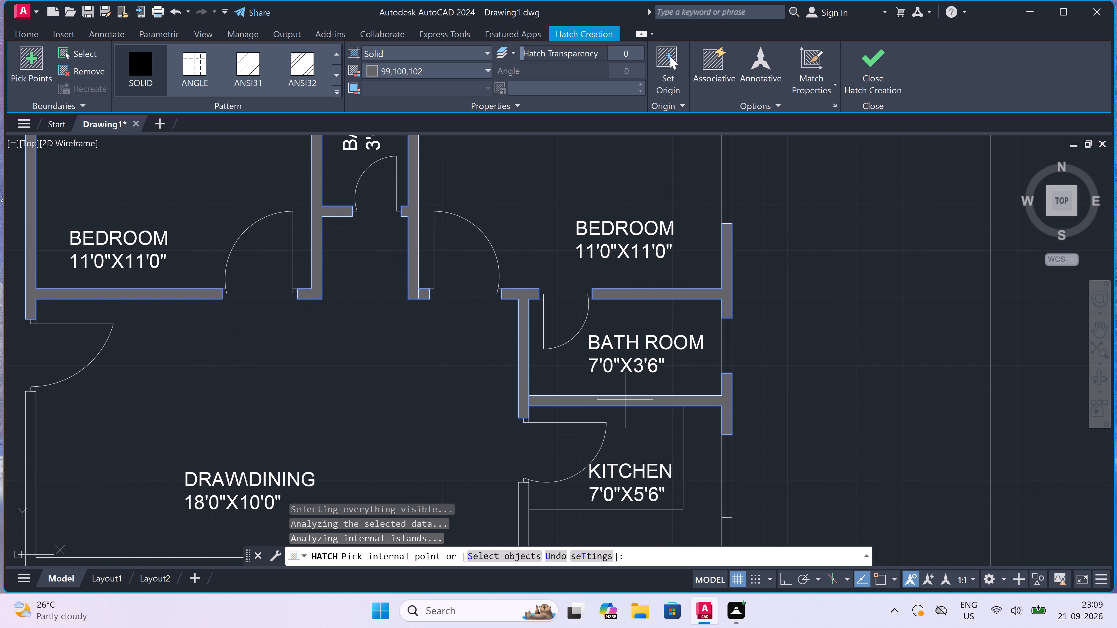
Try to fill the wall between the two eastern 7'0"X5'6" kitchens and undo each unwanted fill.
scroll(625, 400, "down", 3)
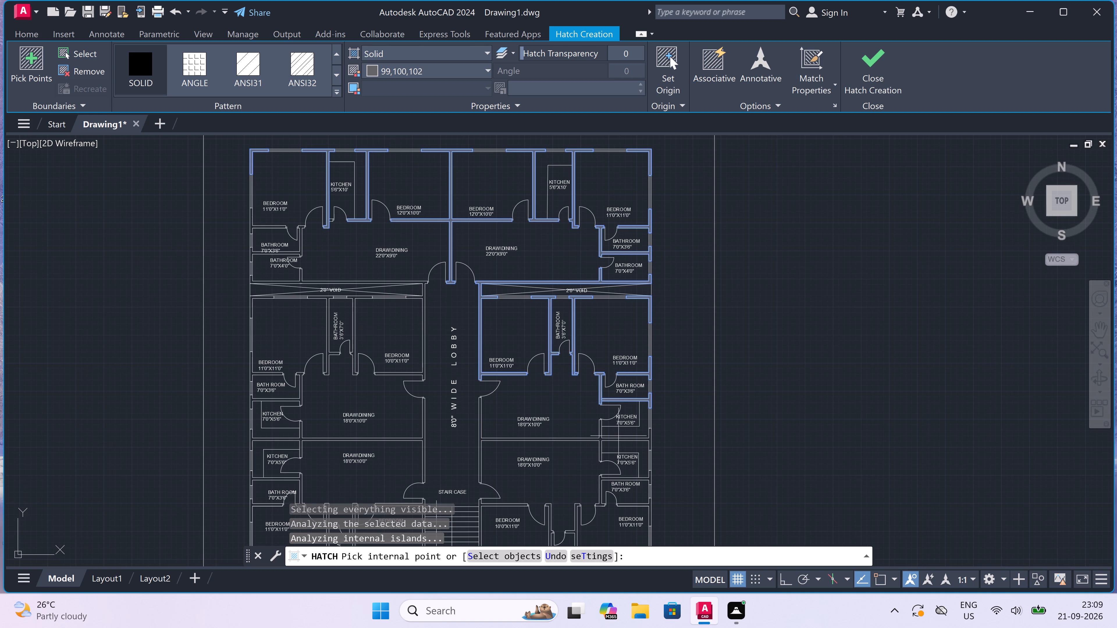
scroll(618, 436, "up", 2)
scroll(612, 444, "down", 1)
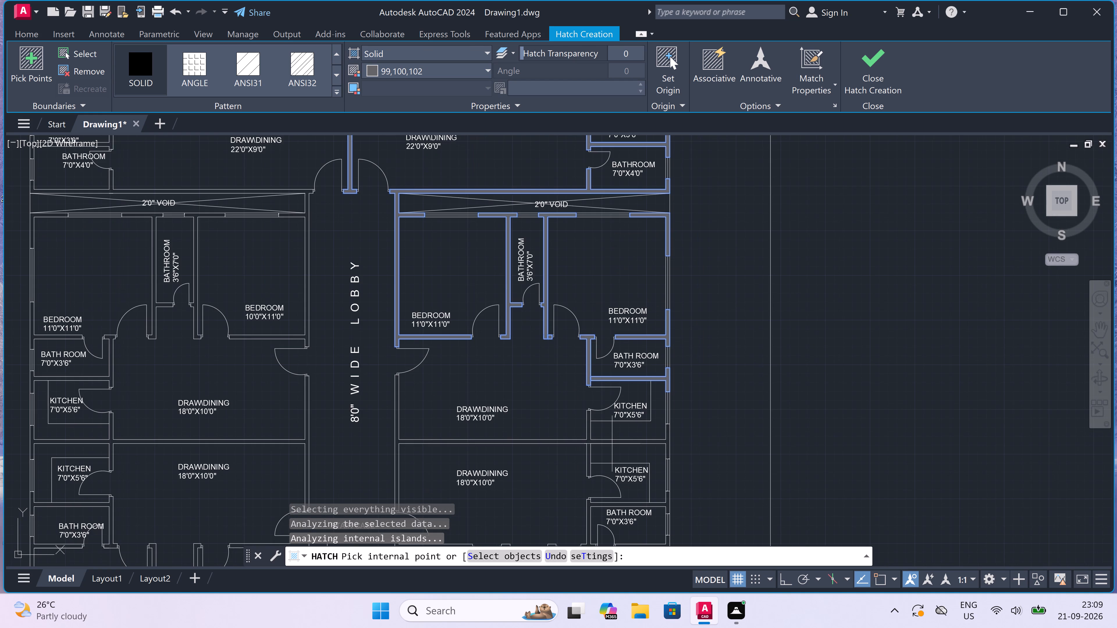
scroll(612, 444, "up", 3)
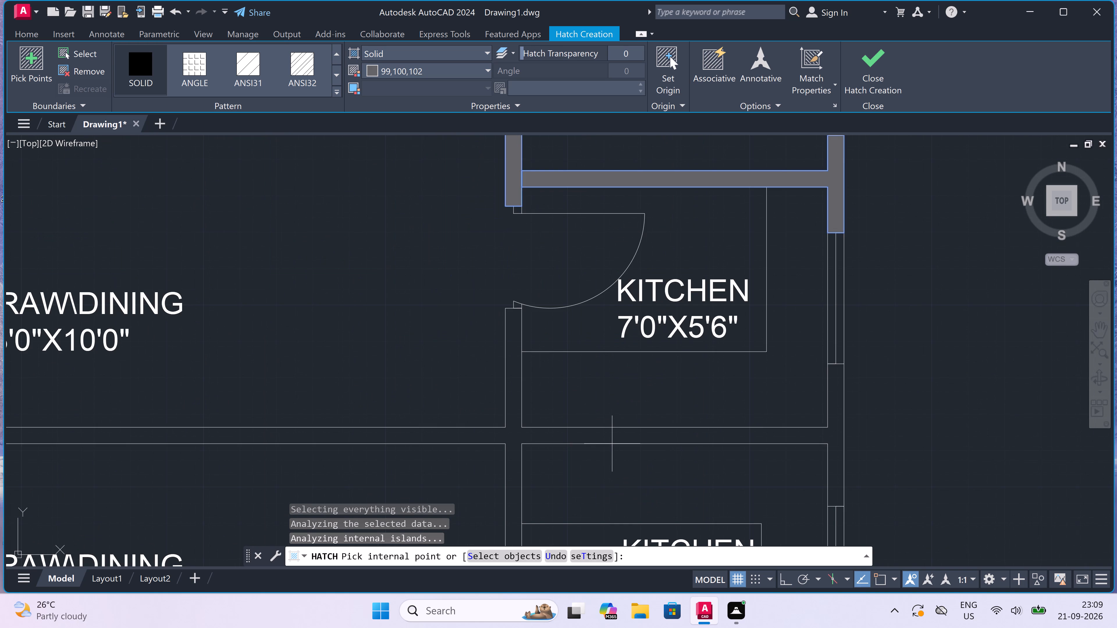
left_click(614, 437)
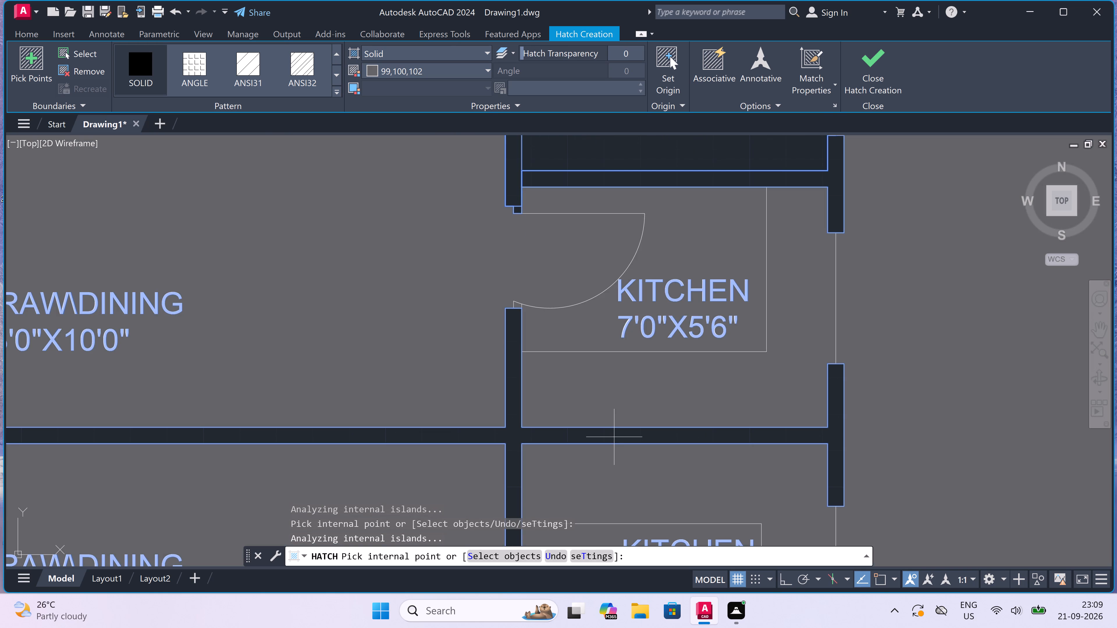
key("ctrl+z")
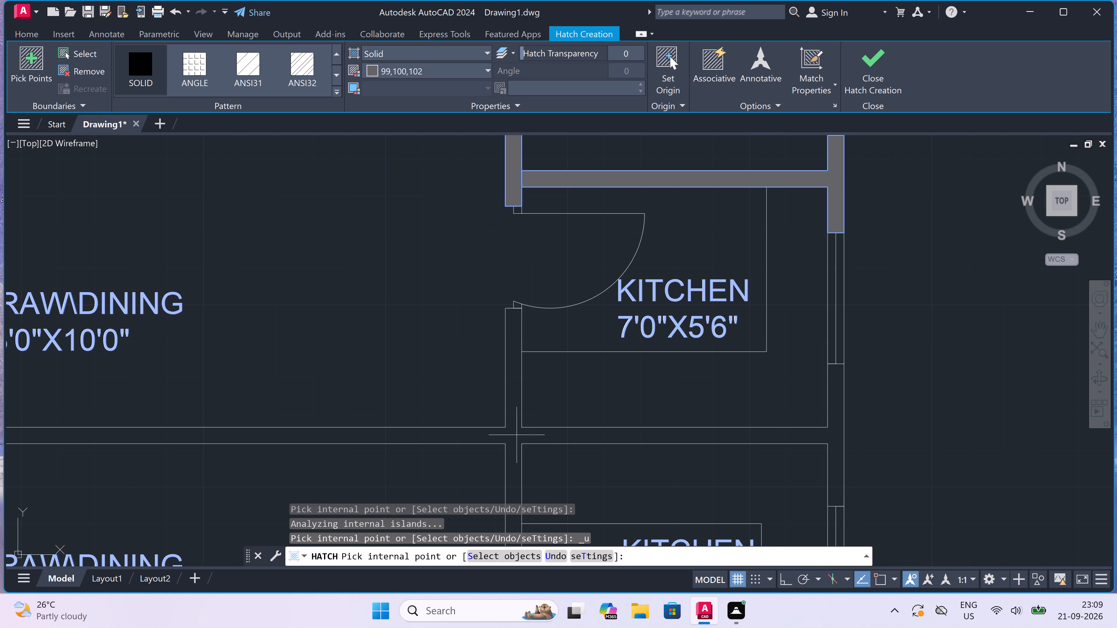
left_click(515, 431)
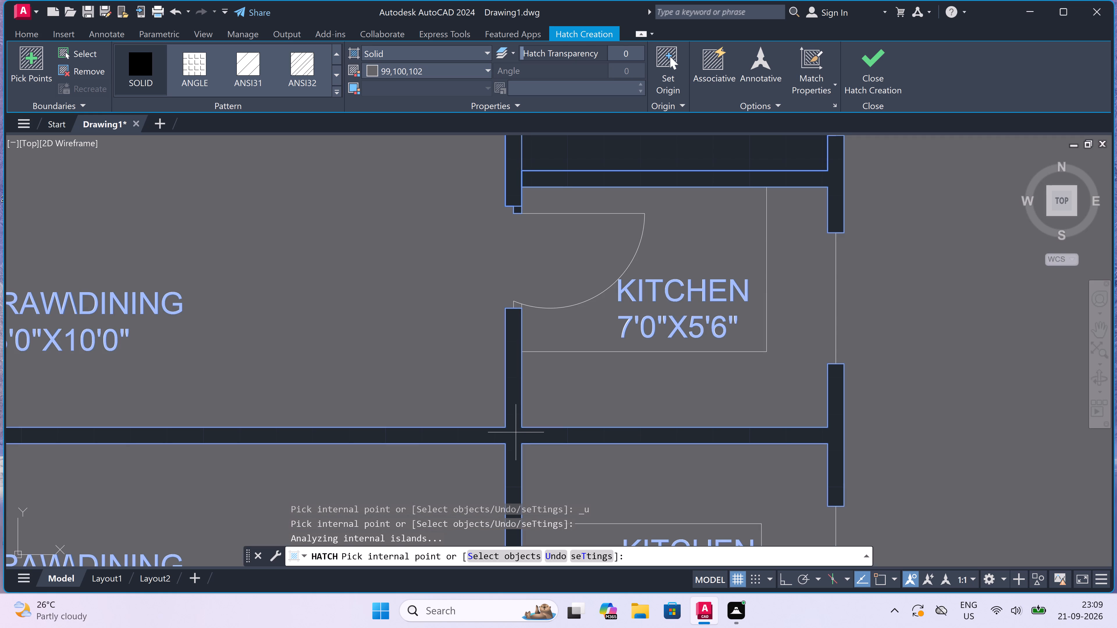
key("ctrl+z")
Fill the wall dividing the two eastern kitchens and 18'0"X10'0" draw/dining rooms, including its connected lobby and outer wall stretches.
scroll(527, 400, "down", 2)
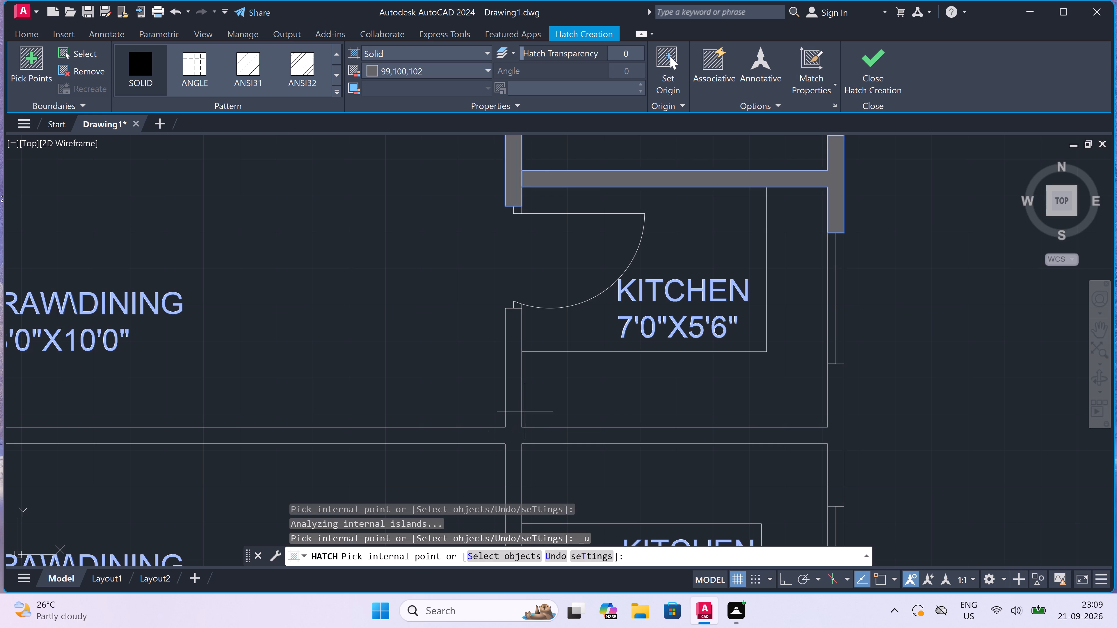
scroll(527, 400, "down", 3)
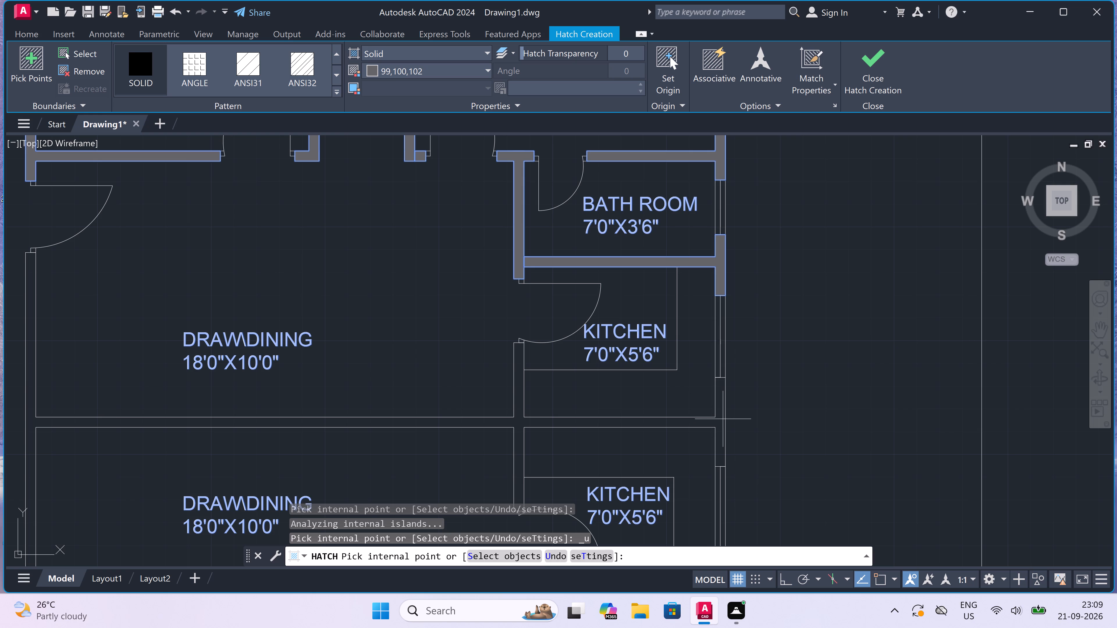
scroll(718, 415, "down", 2)
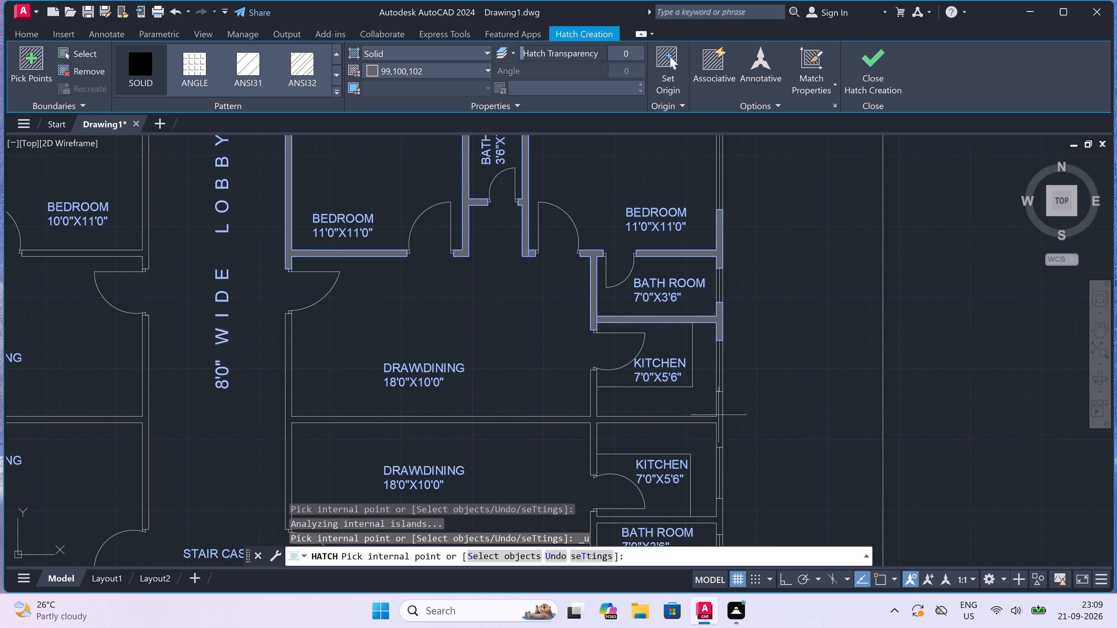
scroll(686, 418, "down", 2)
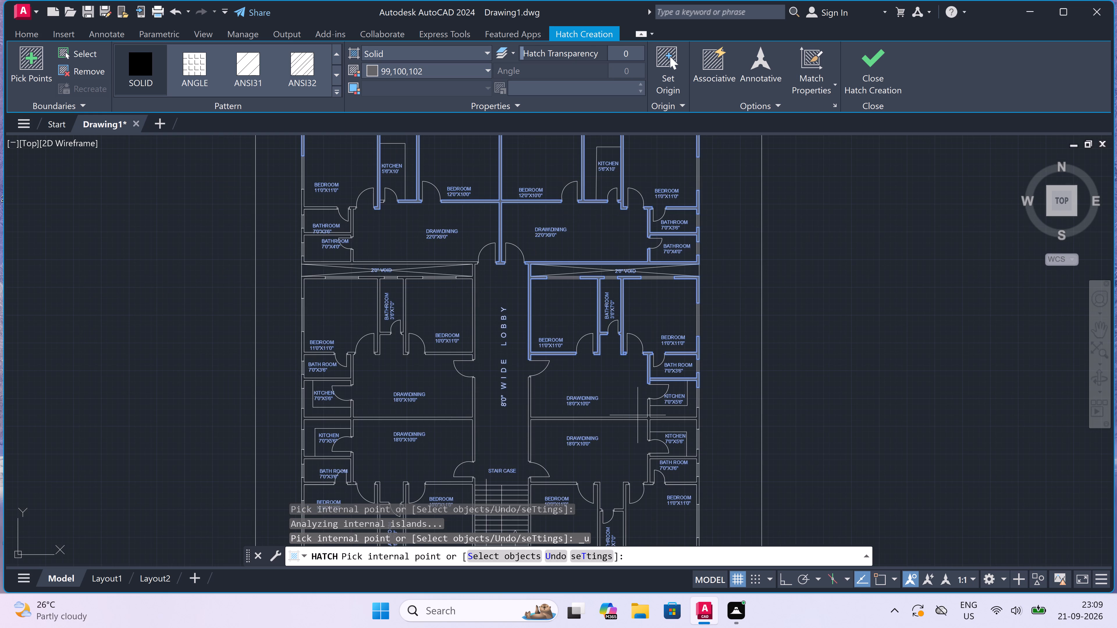
scroll(638, 415, "up", 2)
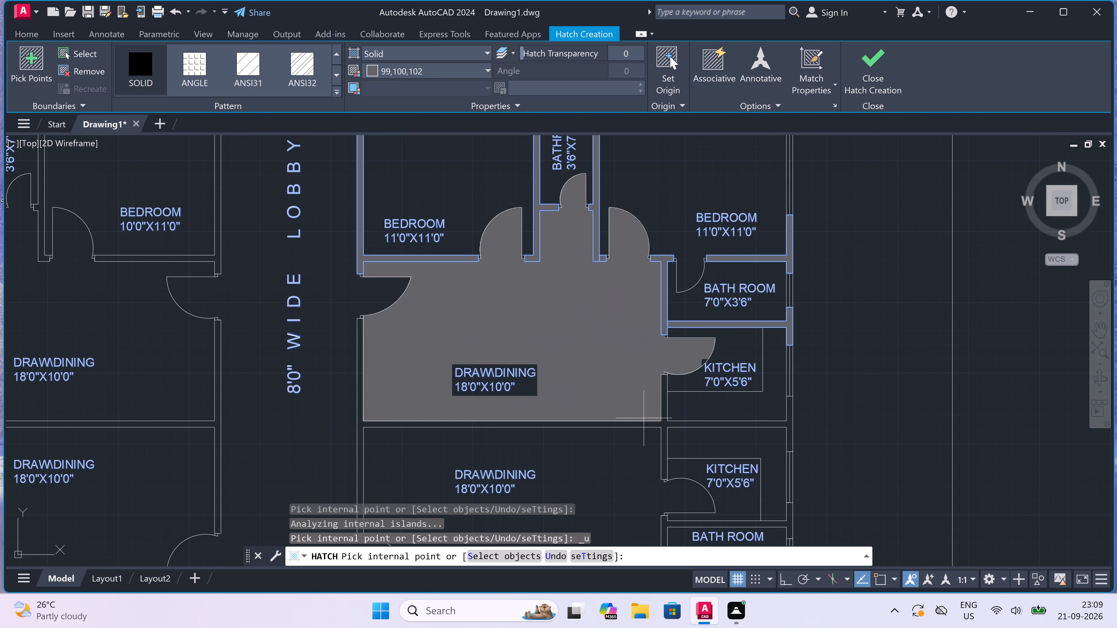
left_click(662, 425)
Fill the wall between the southeastern 7'0"X5'6" kitchen and 7'0"X3'6" bath room, including the bath room's inner side wall and connected outer wall stretch.
scroll(662, 425, "down", 2)
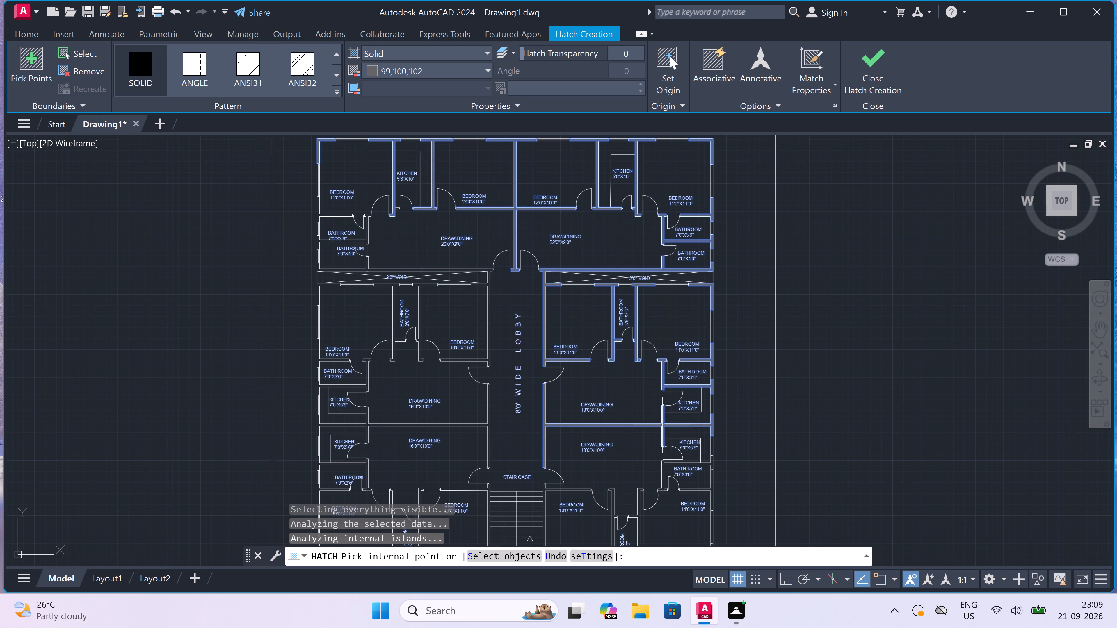
scroll(664, 428, "down", 2)
scroll(673, 443, "up", 1)
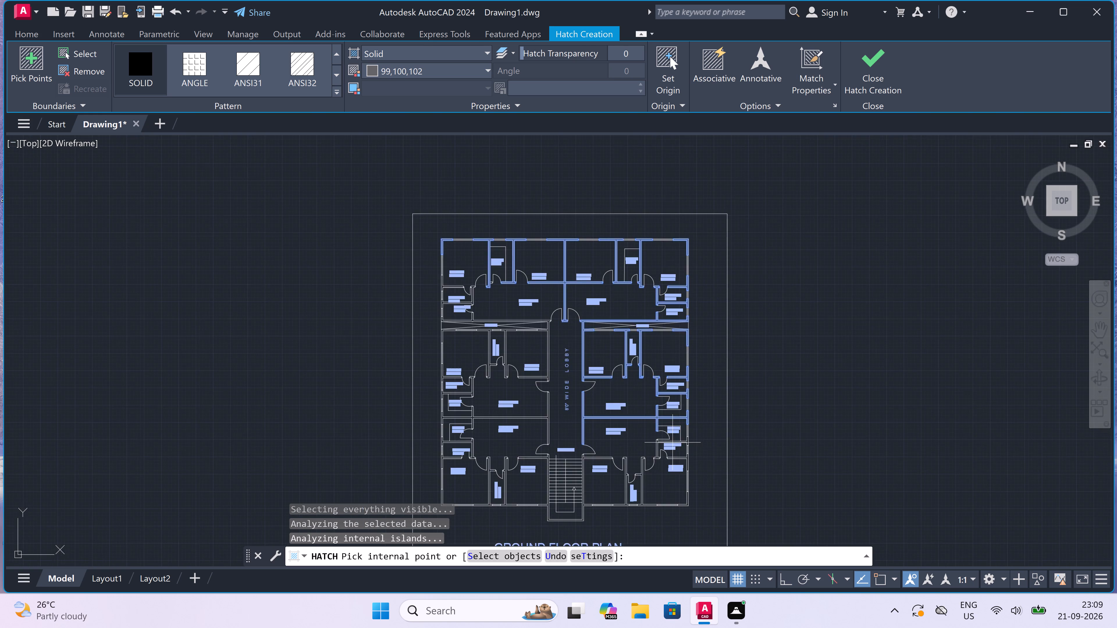
scroll(673, 444, "up", 2)
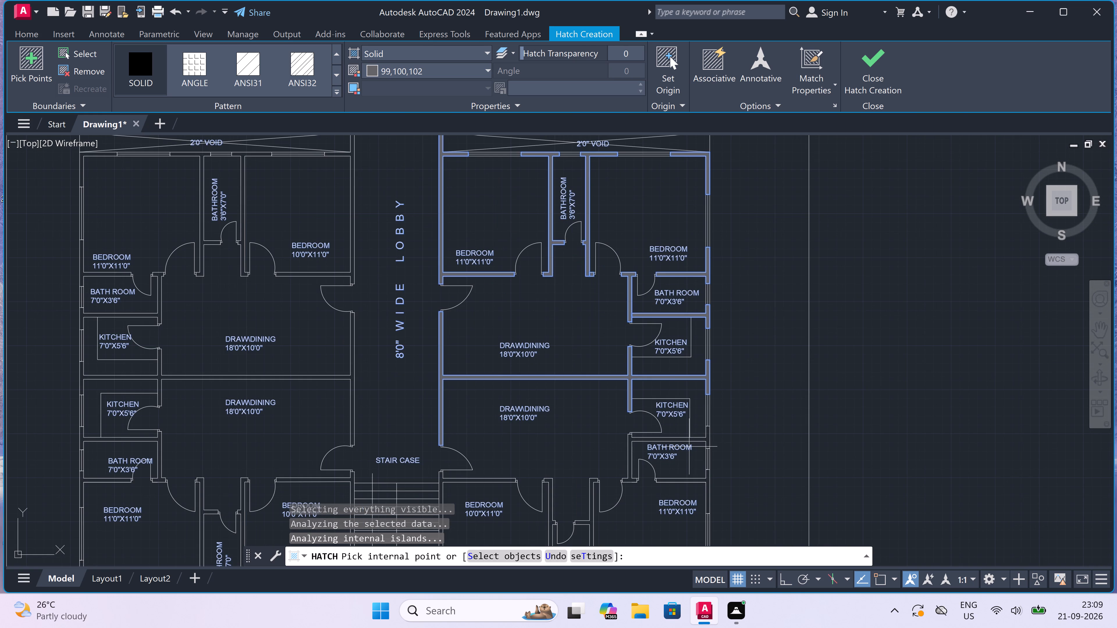
scroll(690, 446, "up", 3)
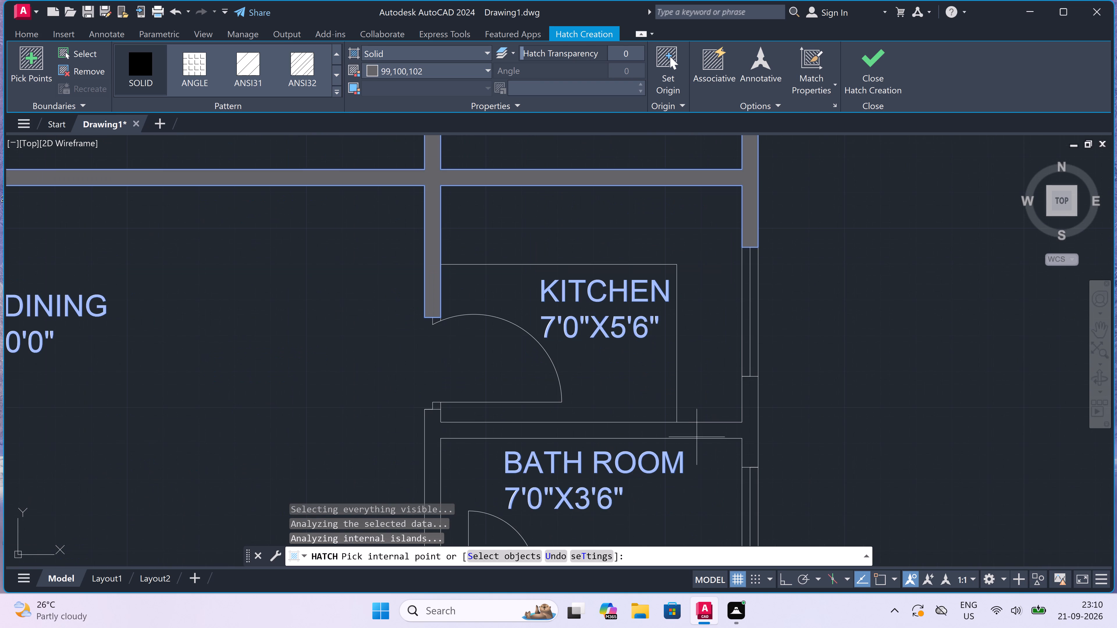
left_click(697, 434)
Fill the wall between the southeastern 7'0"X3'6" bath room and 11'0"X11'0" bedroom, including its connected outer wall stretch.
scroll(697, 434, "down", 5)
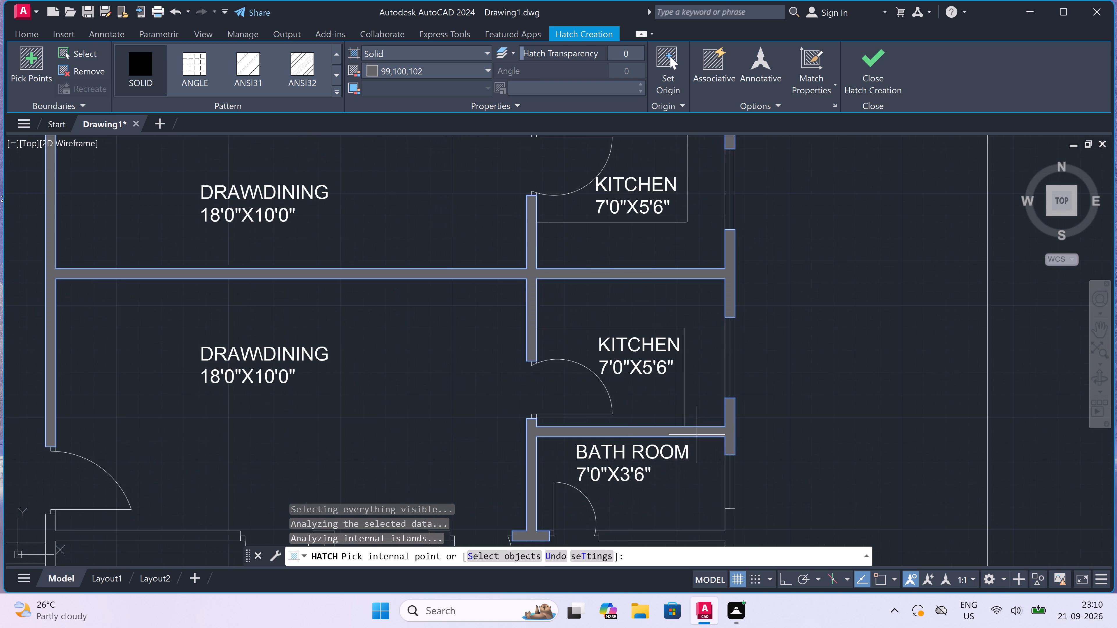
scroll(697, 434, "down", 4)
scroll(697, 440, "up", 1)
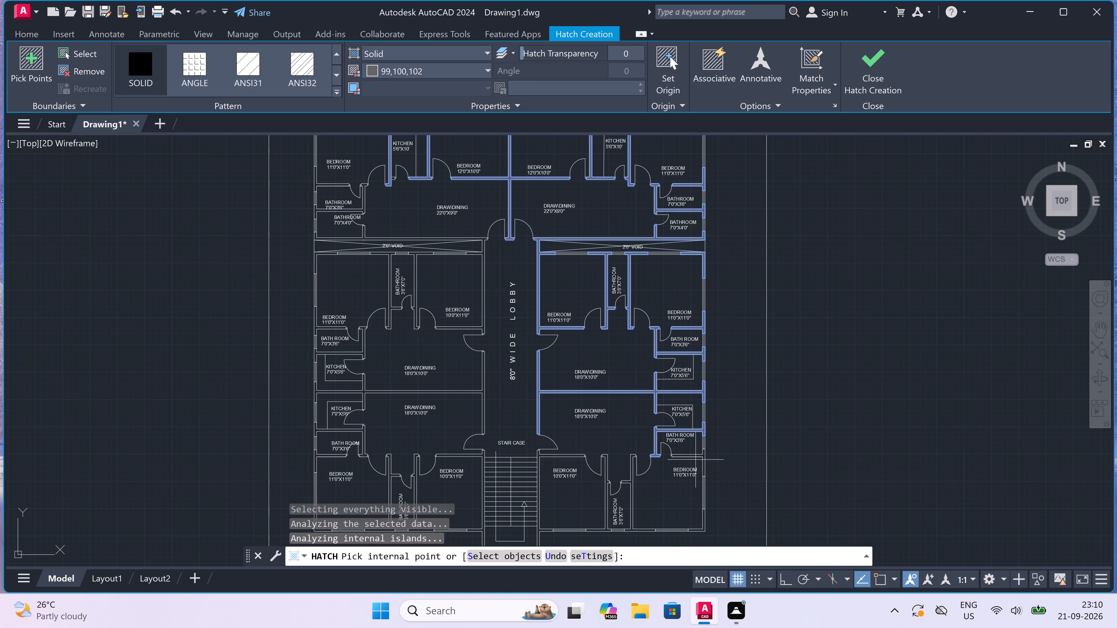
scroll(696, 460, "up", 3)
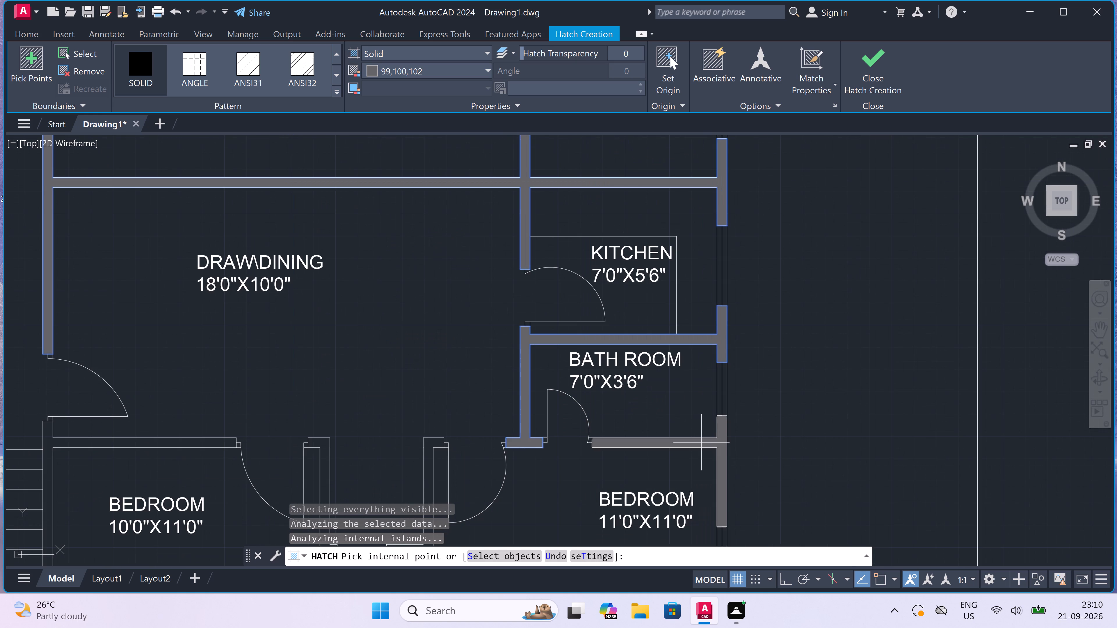
left_click(701, 443)
Fill the outer wall corner of the southeastern 11'0"X11'0" bedroom, undoing any fill that lands outside the building.
scroll(660, 397, "down", 4)
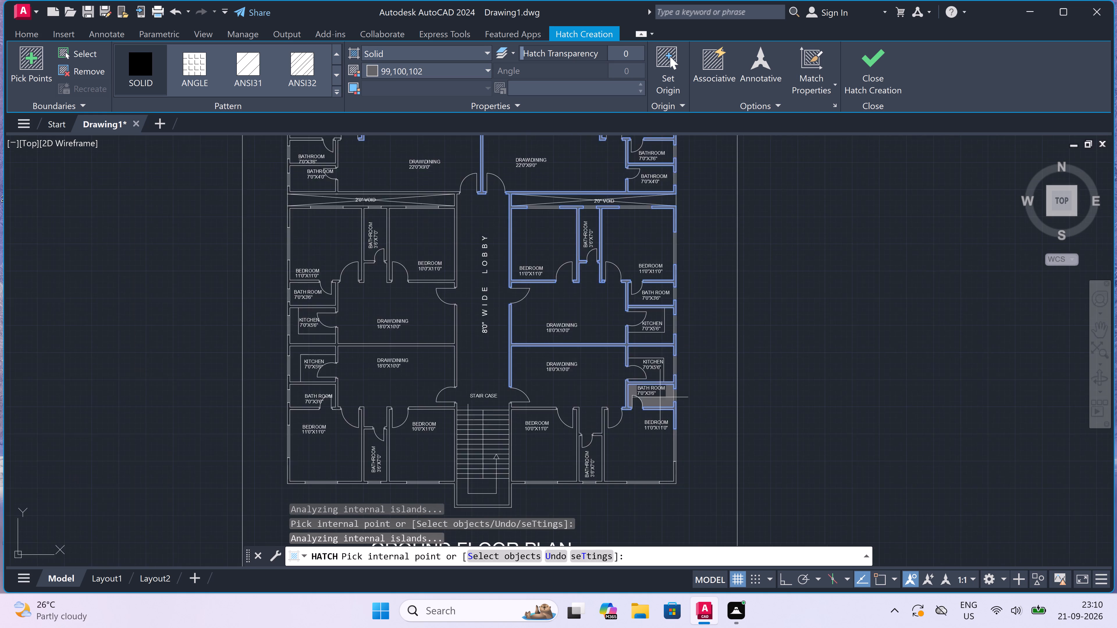
scroll(660, 397, "down", 1)
scroll(666, 454, "up", 2)
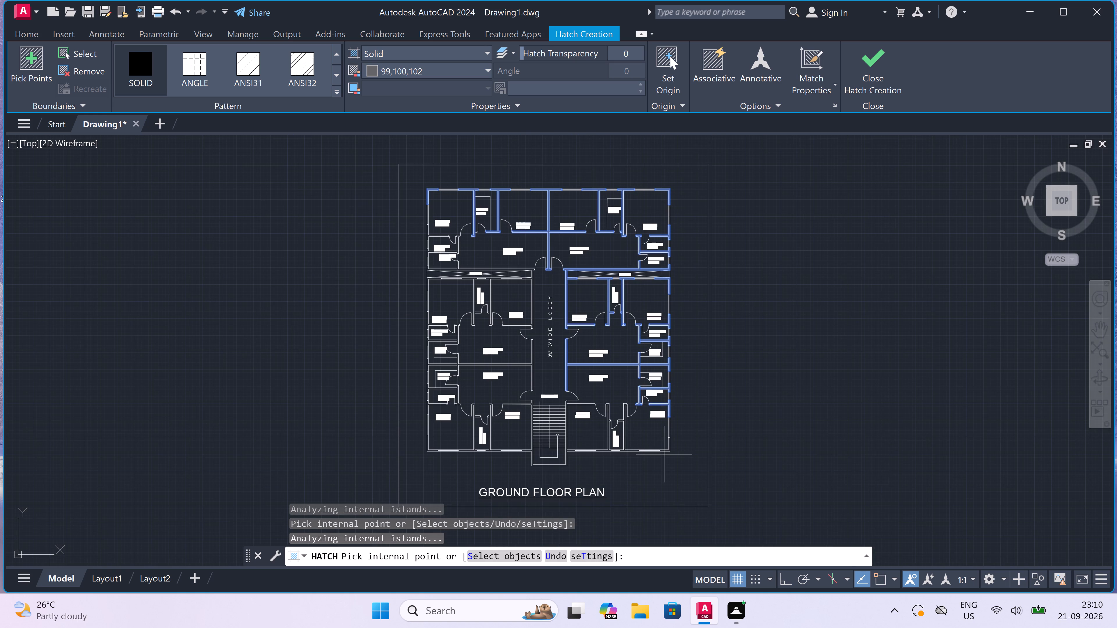
scroll(666, 454, "up", 5)
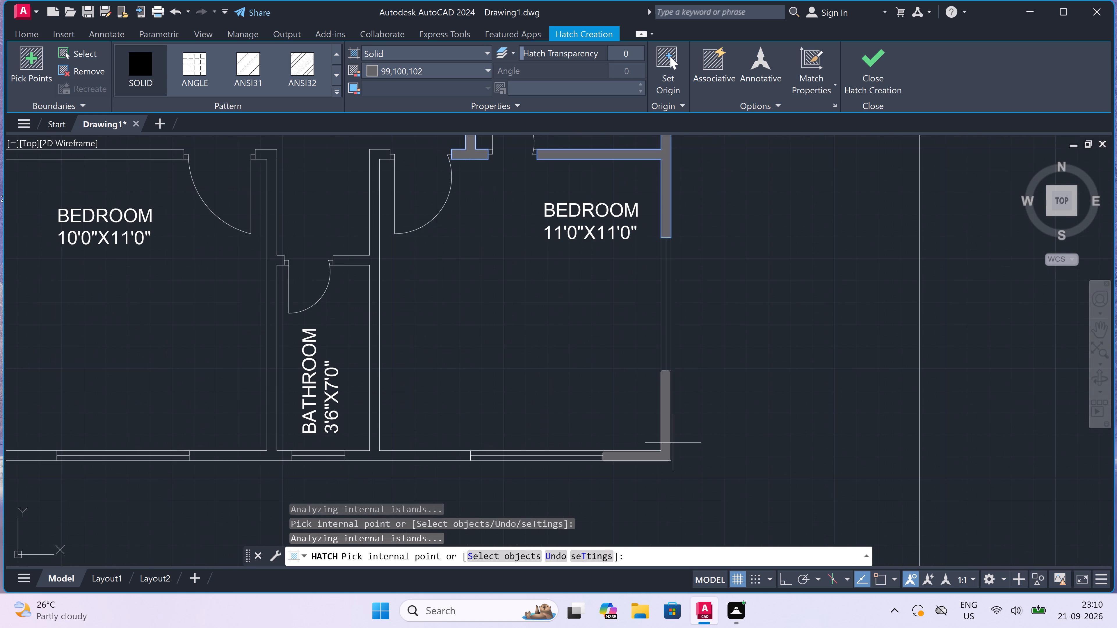
left_click(672, 440)
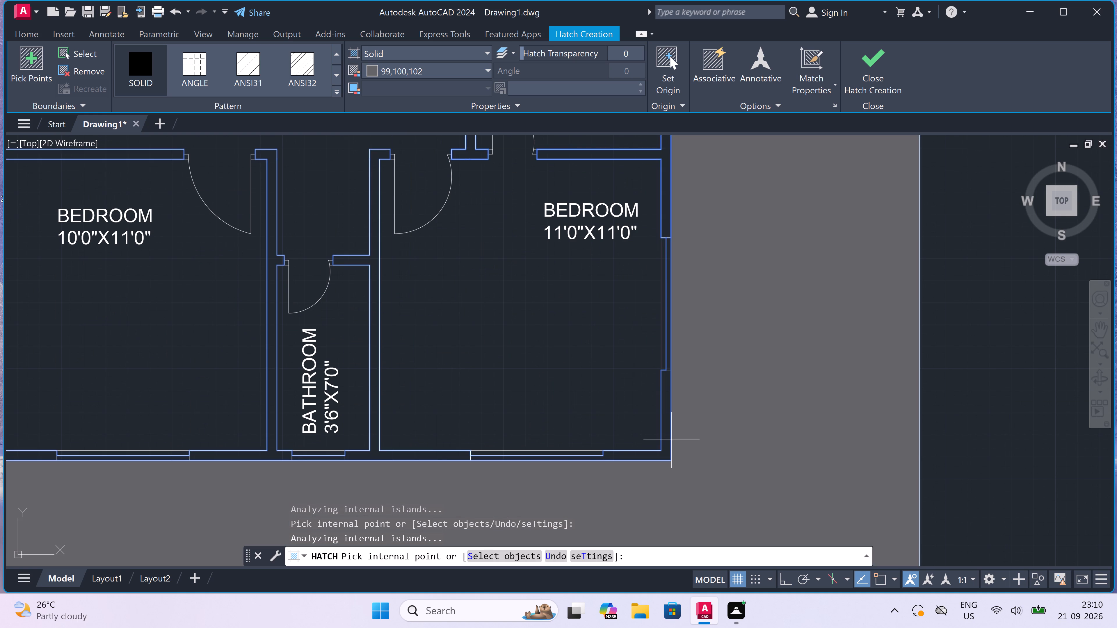
key("ctrl+z")
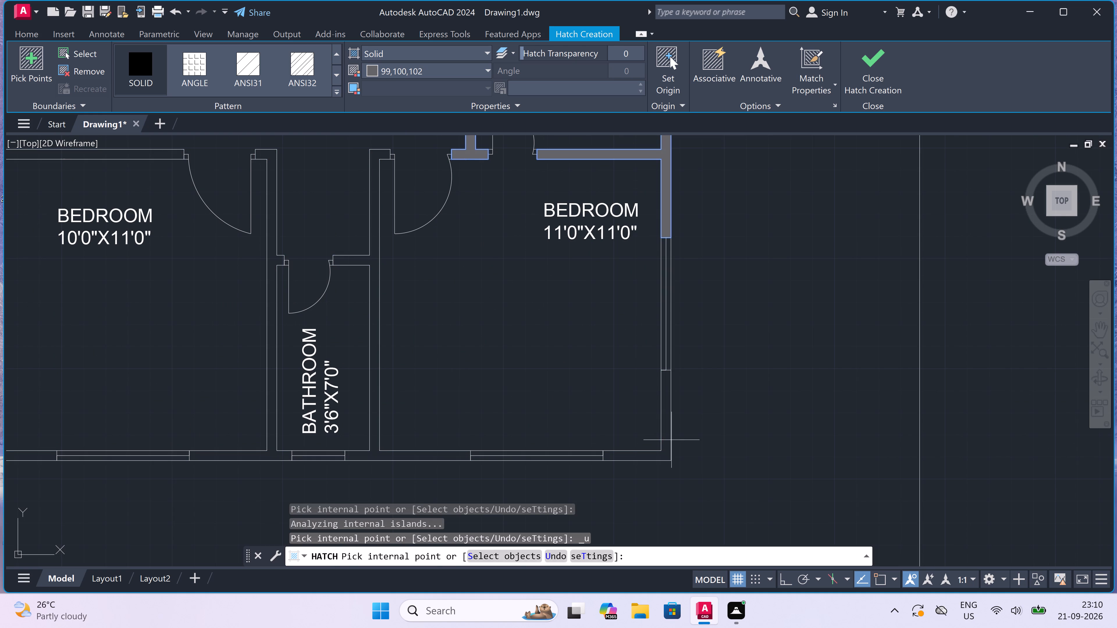
left_click(666, 422)
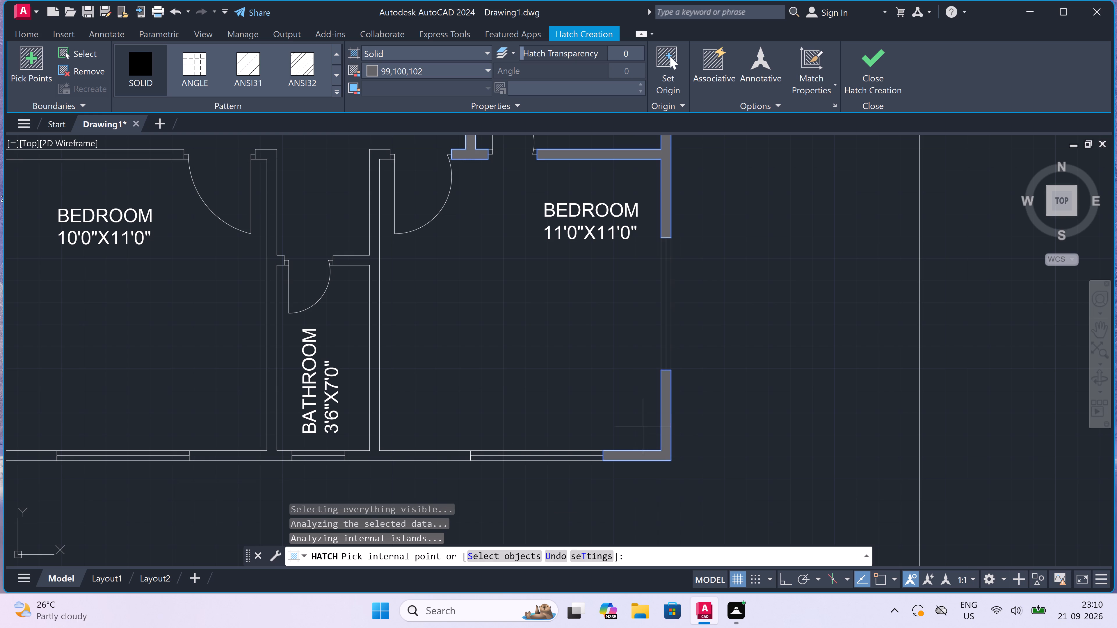
Fill both side walls of the southeastern 3'6"X7'0" bathroom, including their door-side stubs and connected southern outer wall stretches.
left_click(421, 455)
scroll(422, 455, "down", 1)
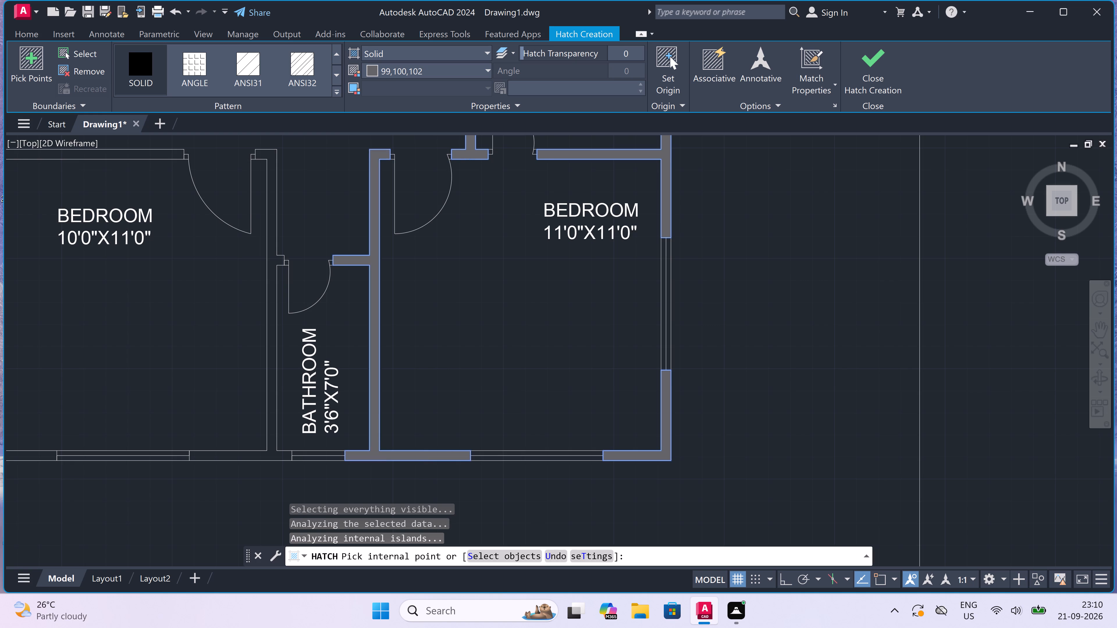
scroll(422, 455, "down", 1)
scroll(373, 453, "up", 2)
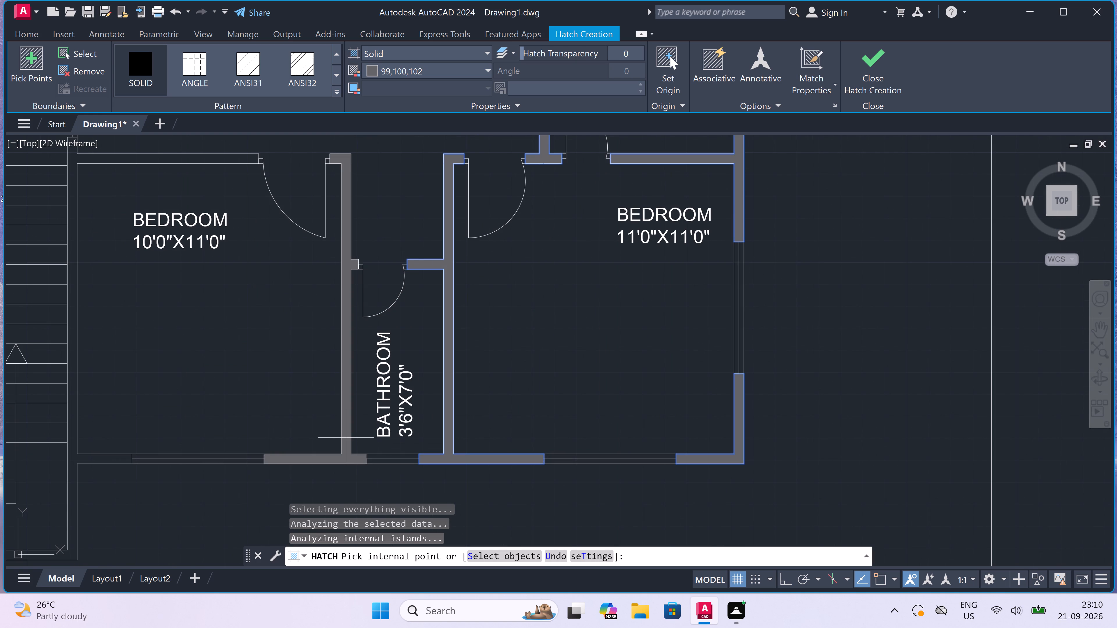
left_click(346, 438)
Fill the staircase enclosure walls together with the connected wall stretches of the 10'0"X11'0" bedrooms on both sides.
scroll(346, 438, "down", 2)
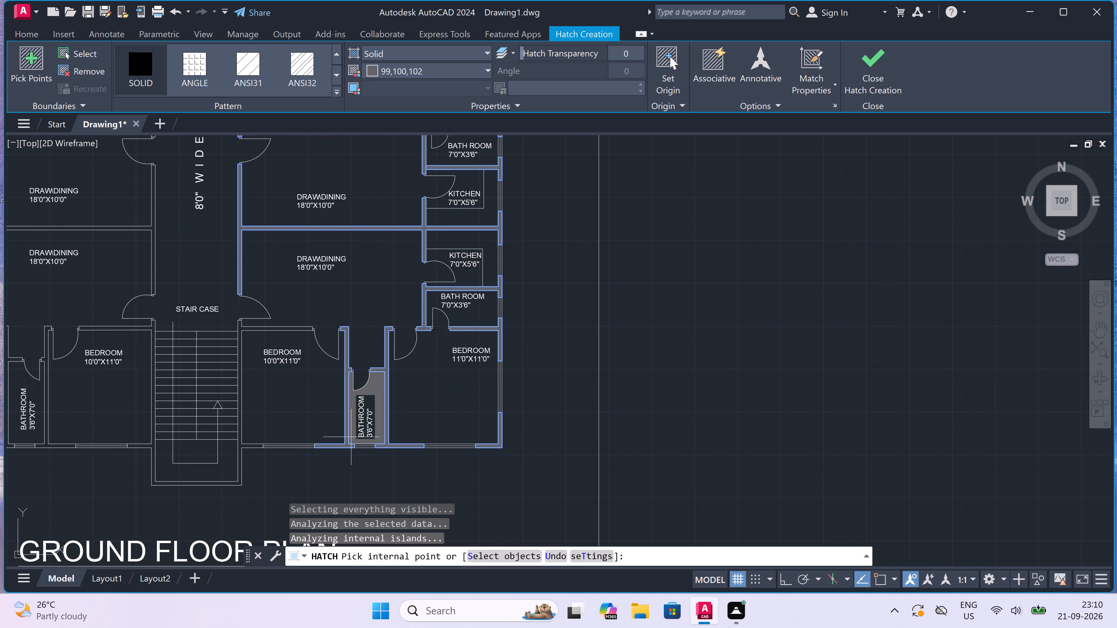
scroll(351, 437, "down", 3)
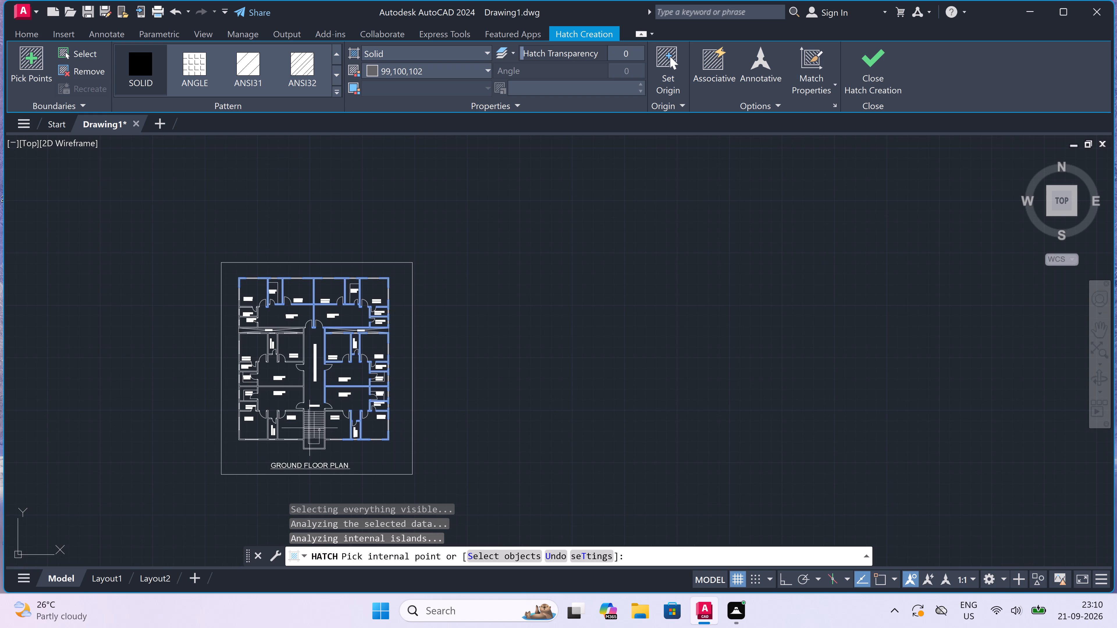
scroll(336, 439, "up", 3)
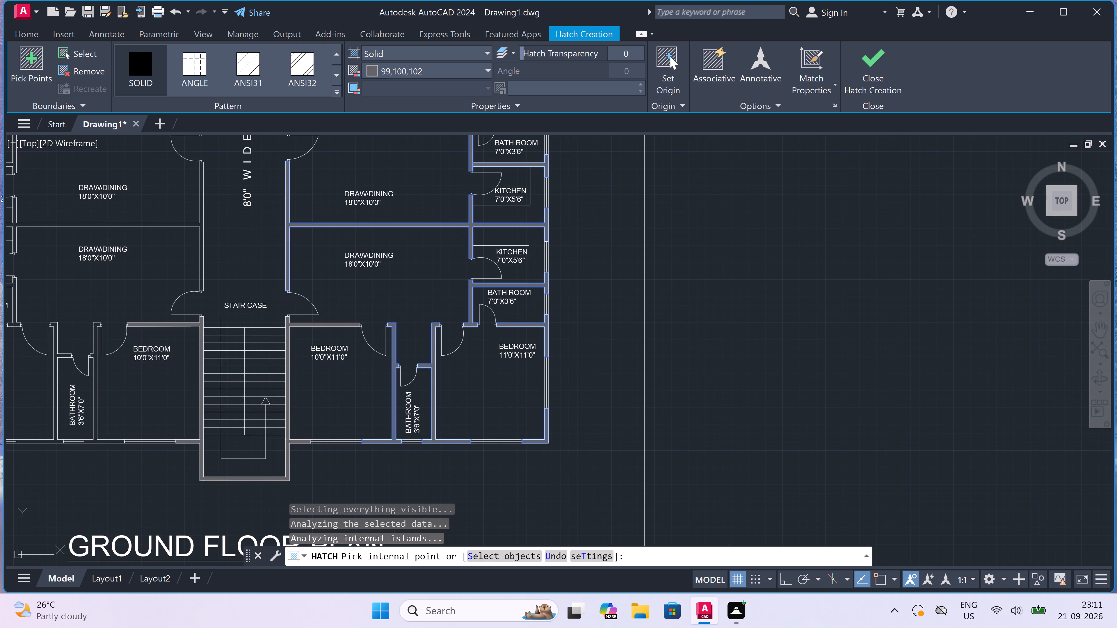
scroll(288, 439, "up", 3)
left_click(288, 439)
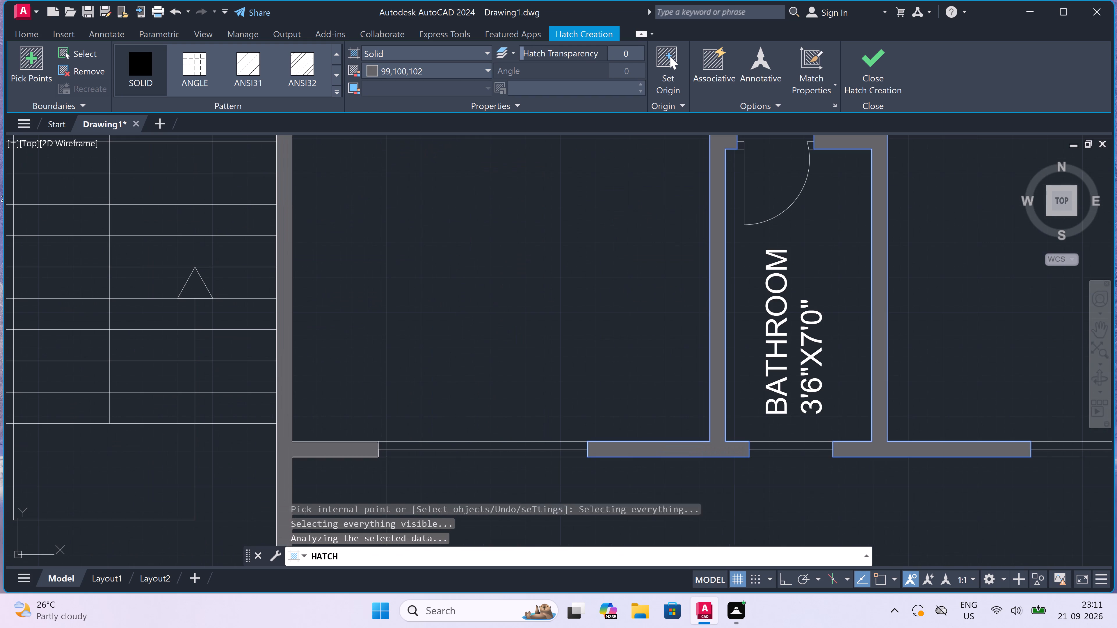
Fill both side walls of the southwestern 3'6"X7'0" bathroom, including their door-side stubs and connected southern outer wall stretches.
scroll(288, 439, "down", 5)
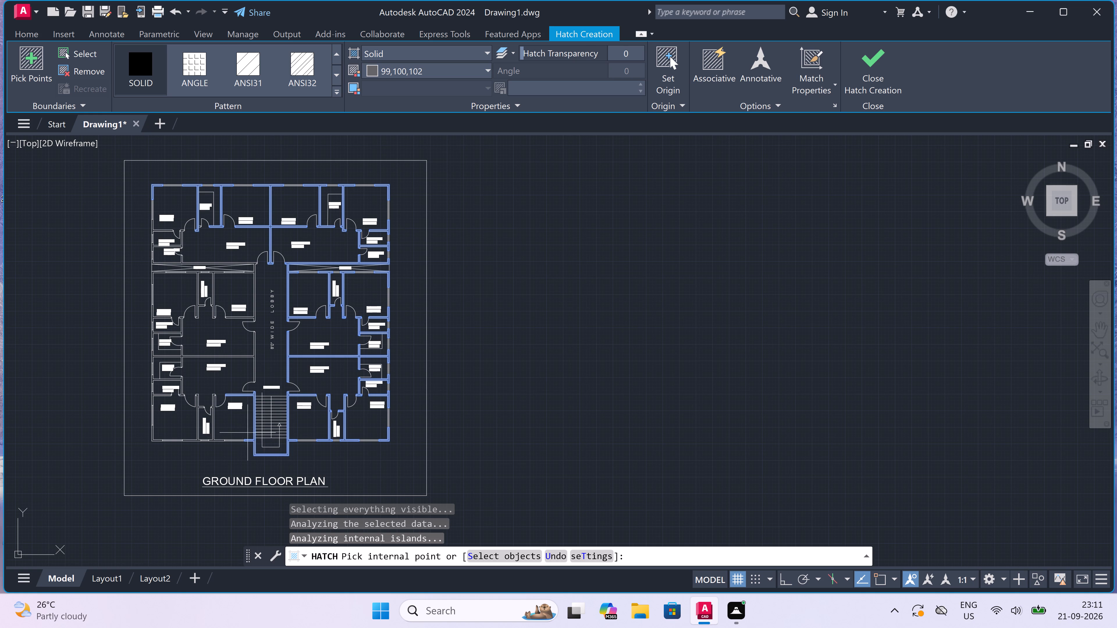
scroll(248, 433, "up", 2)
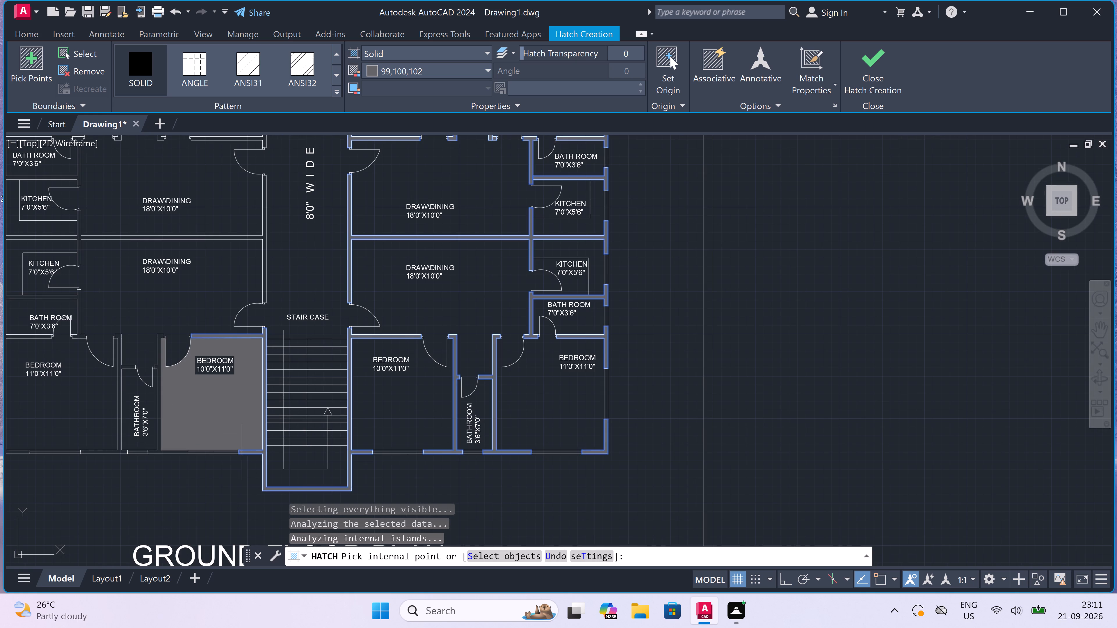
scroll(517, 370, "down", 1)
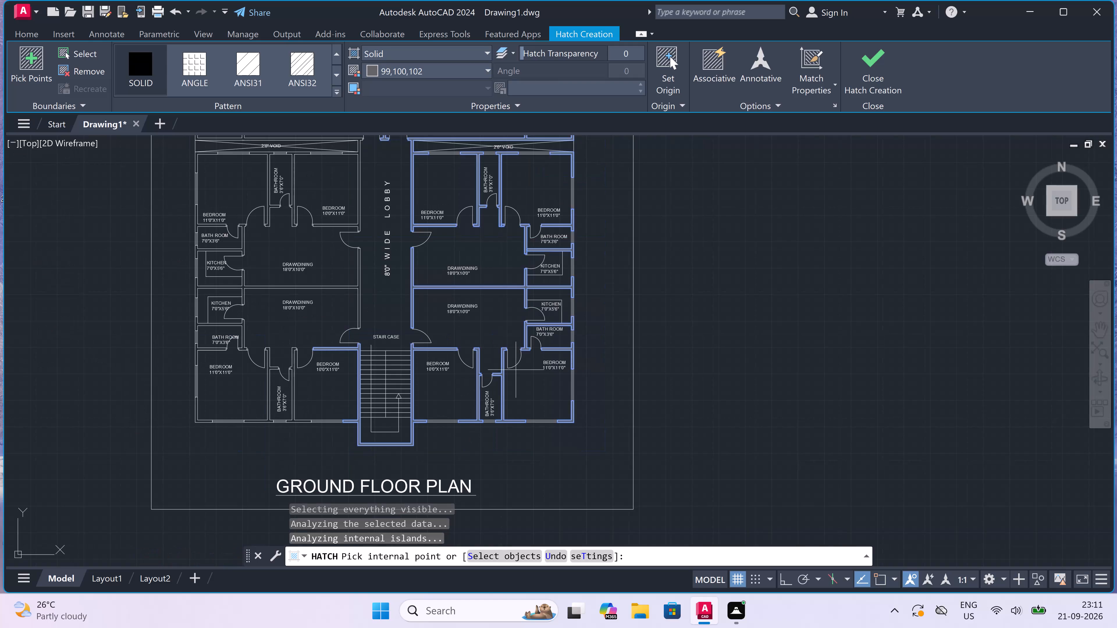
scroll(488, 390, "down", 2)
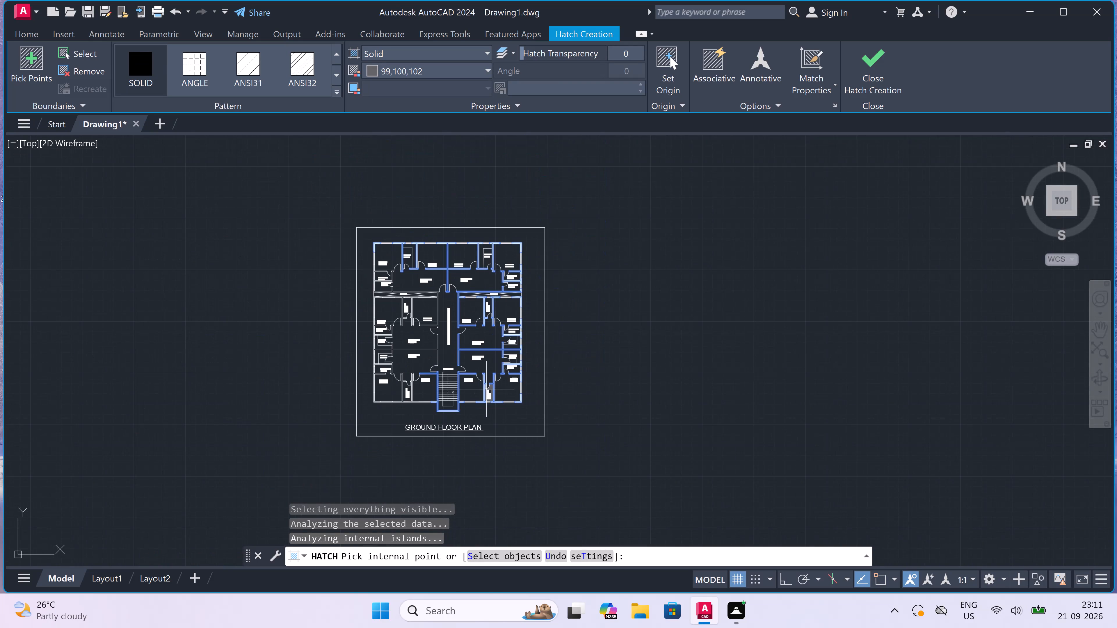
scroll(387, 395, "up", 3)
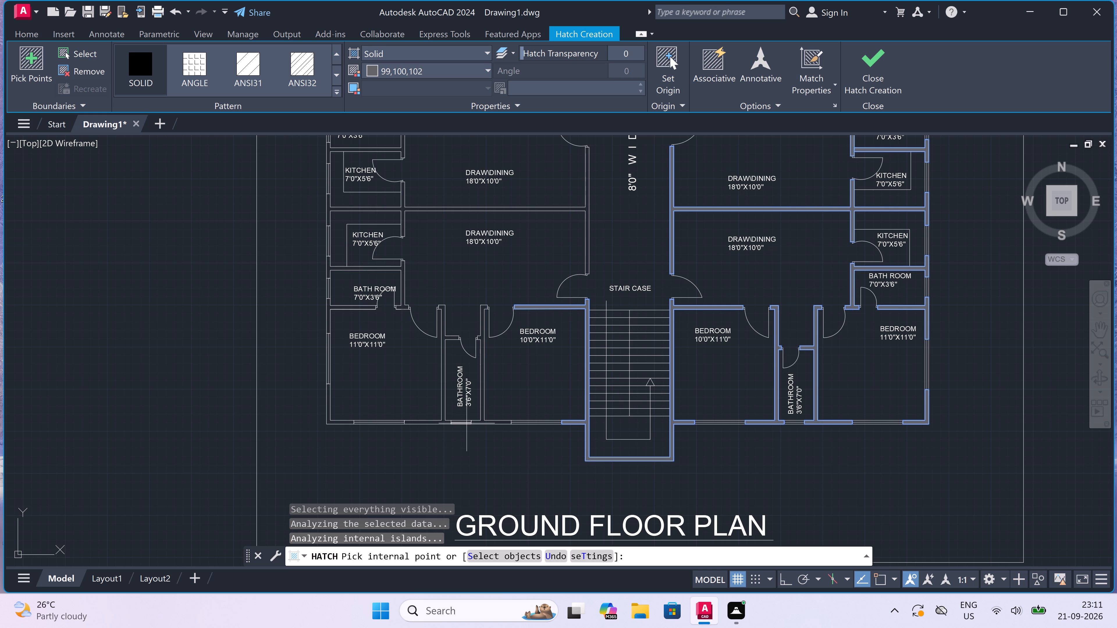
scroll(467, 424, "up", 1)
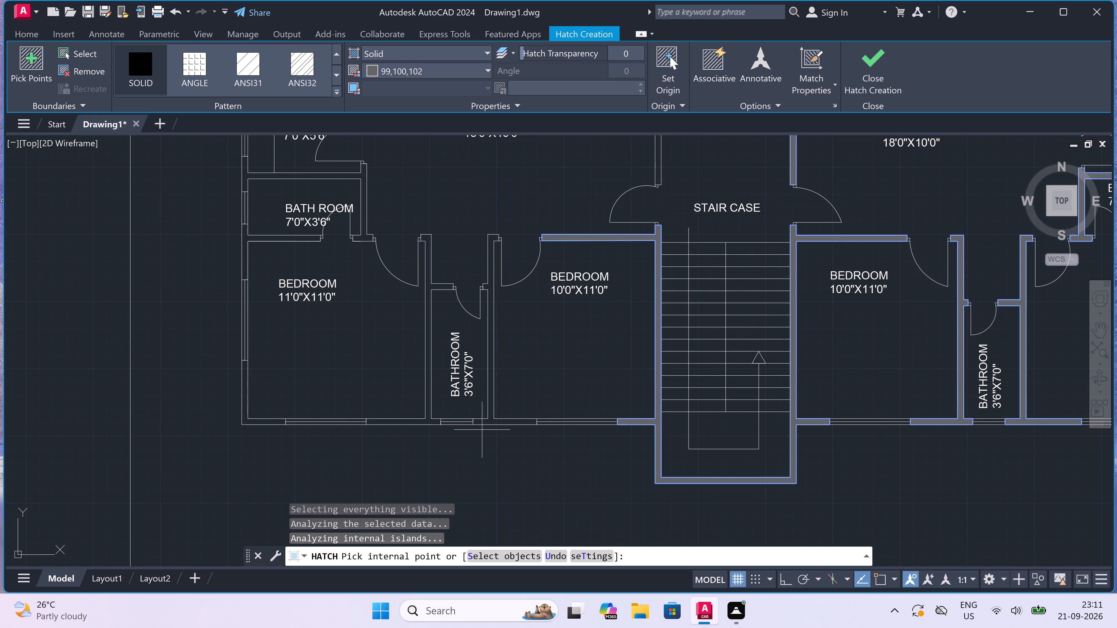
scroll(500, 419, "up", 2)
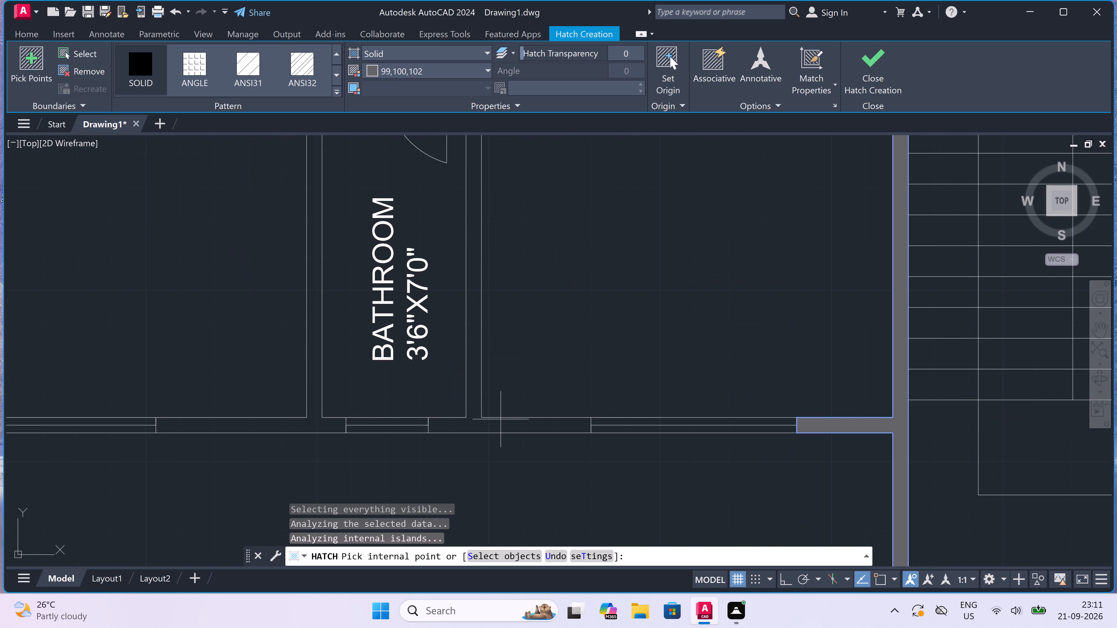
double_click(477, 424)
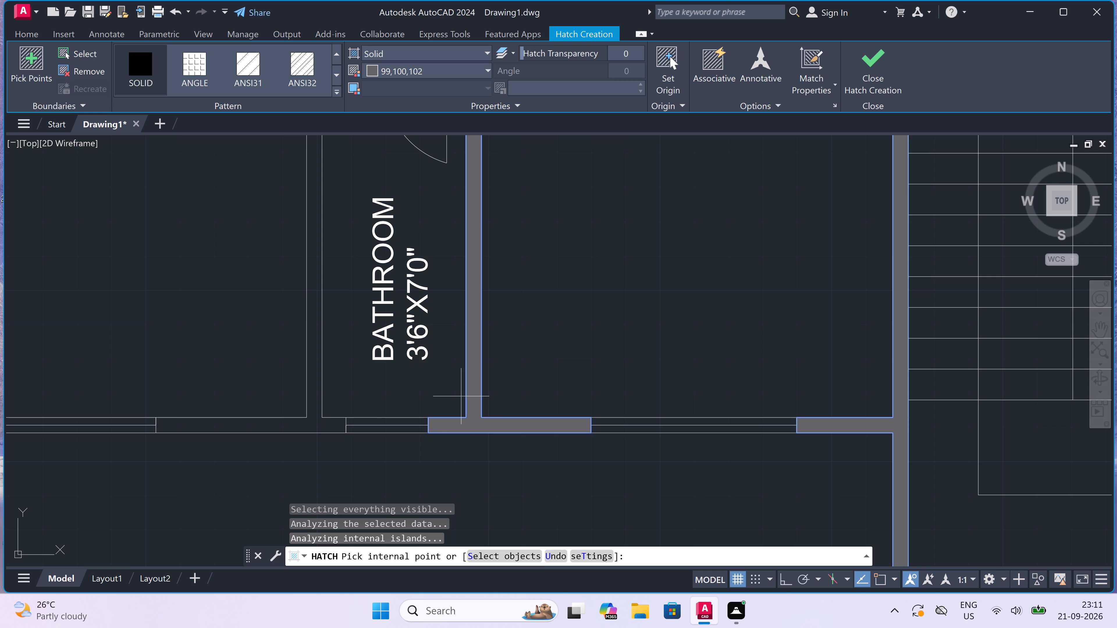
scroll(459, 394, "up", 1)
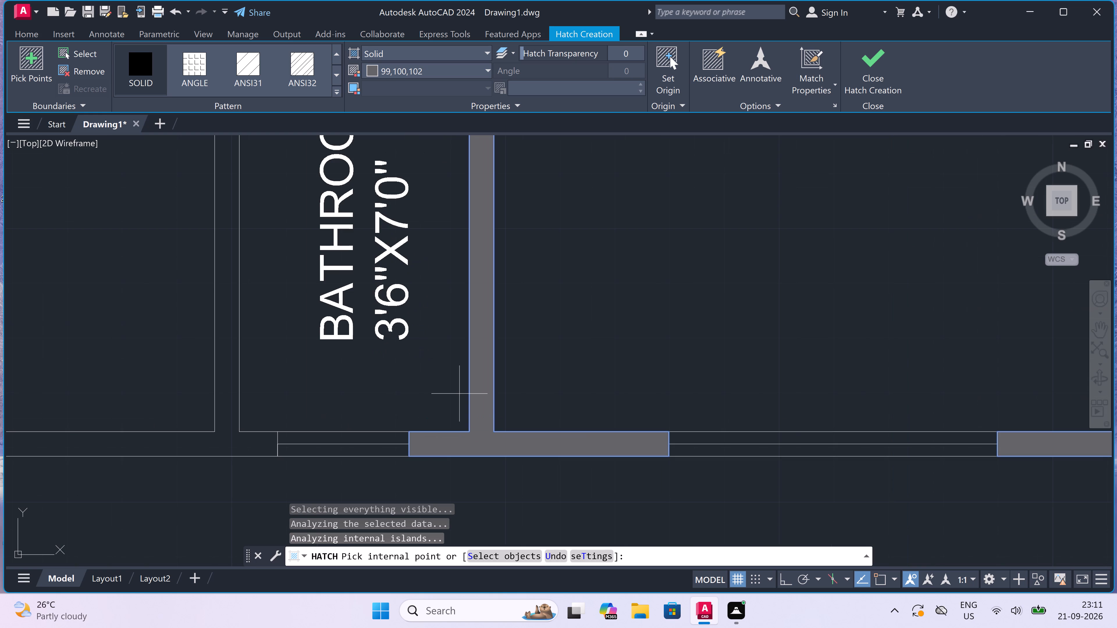
scroll(460, 396, "down", 1)
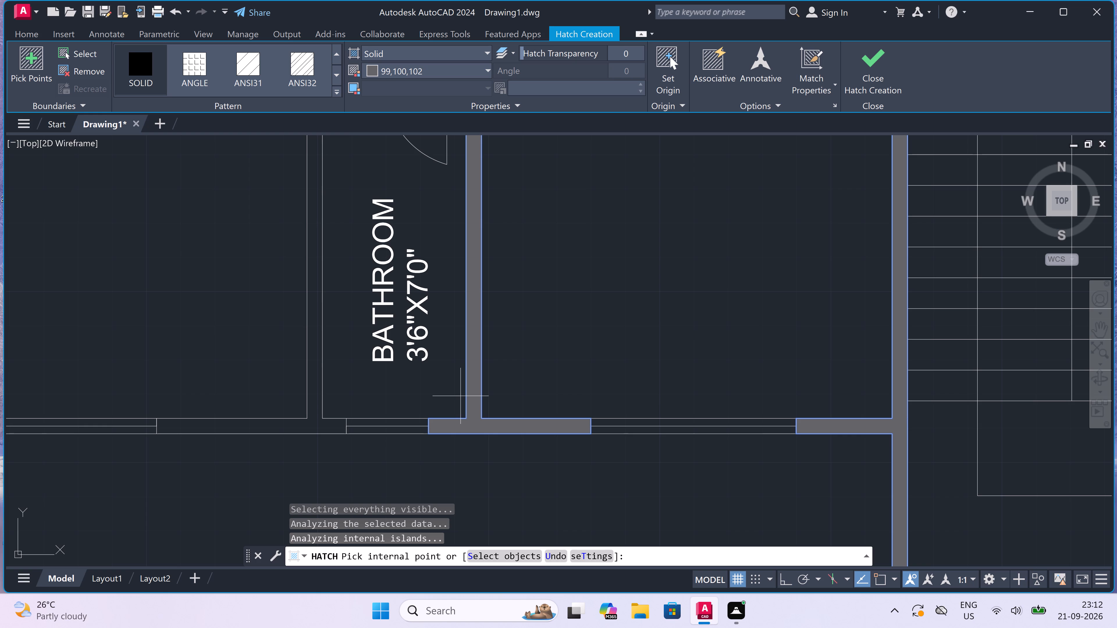
scroll(460, 396, "down", 1)
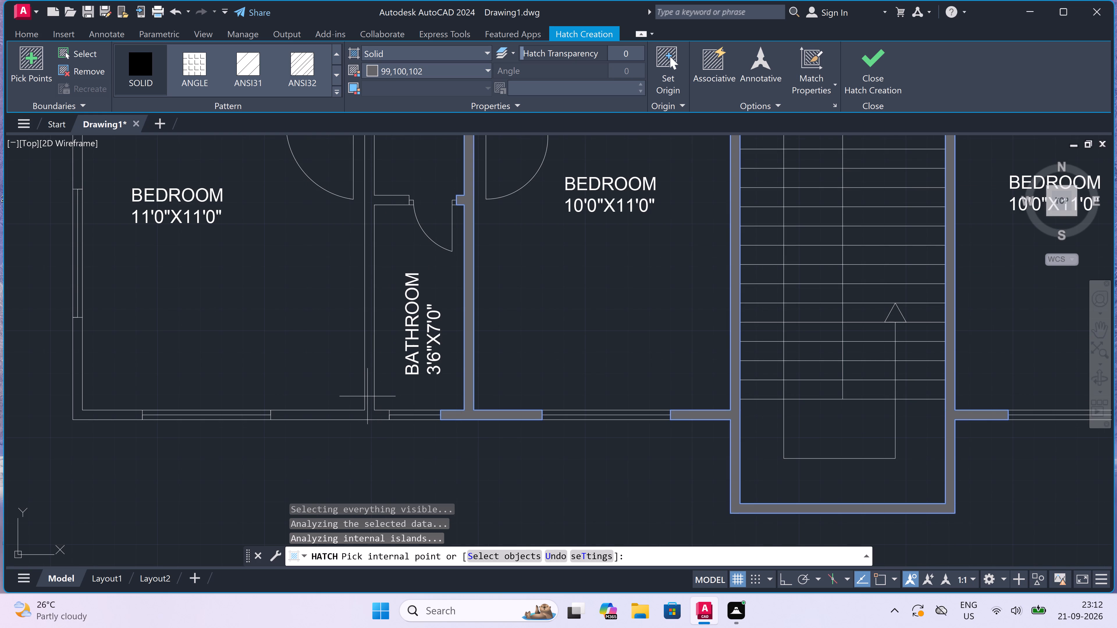
double_click(369, 393)
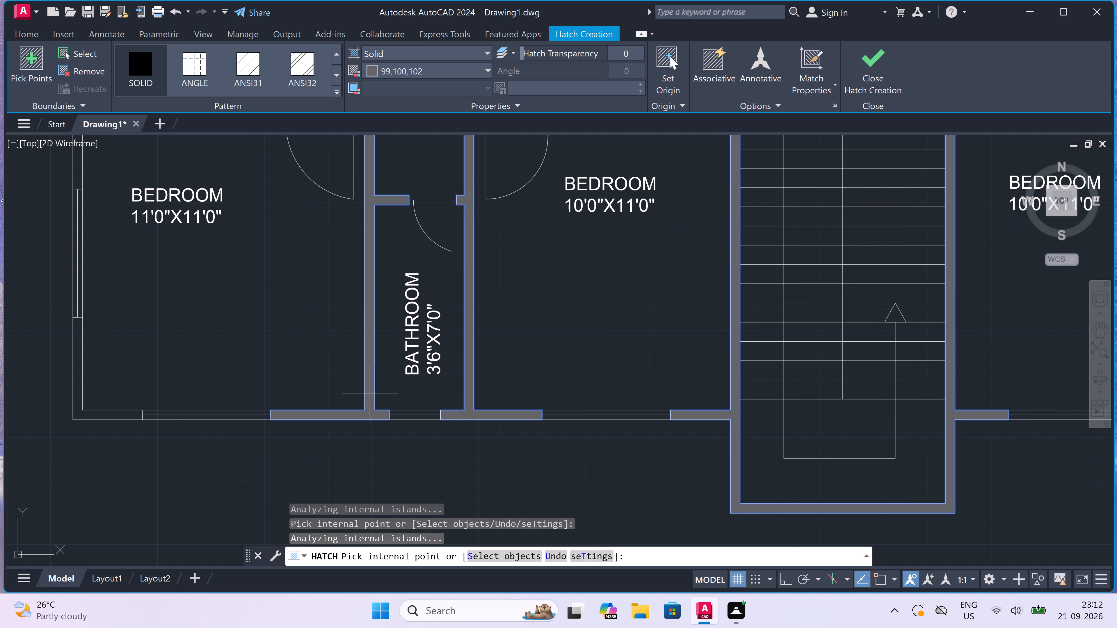
Fill the outer wall corner of the southwestern 11'0"X11'0" bedroom.
scroll(370, 393, "down", 4)
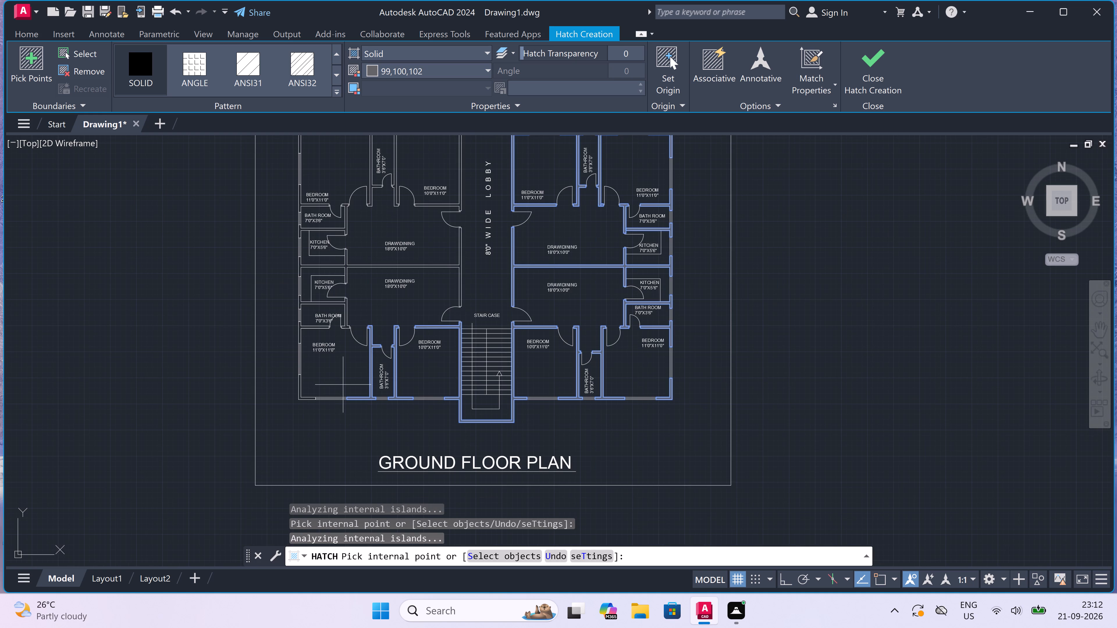
scroll(305, 388, "up", 1)
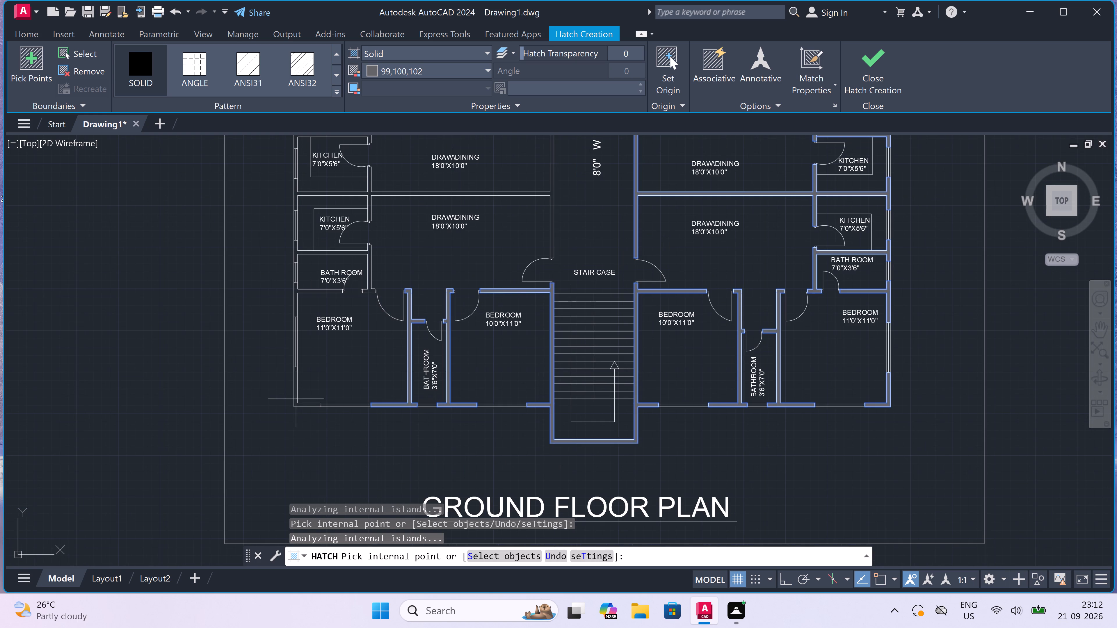
scroll(295, 398, "up", 2)
left_click(297, 398)
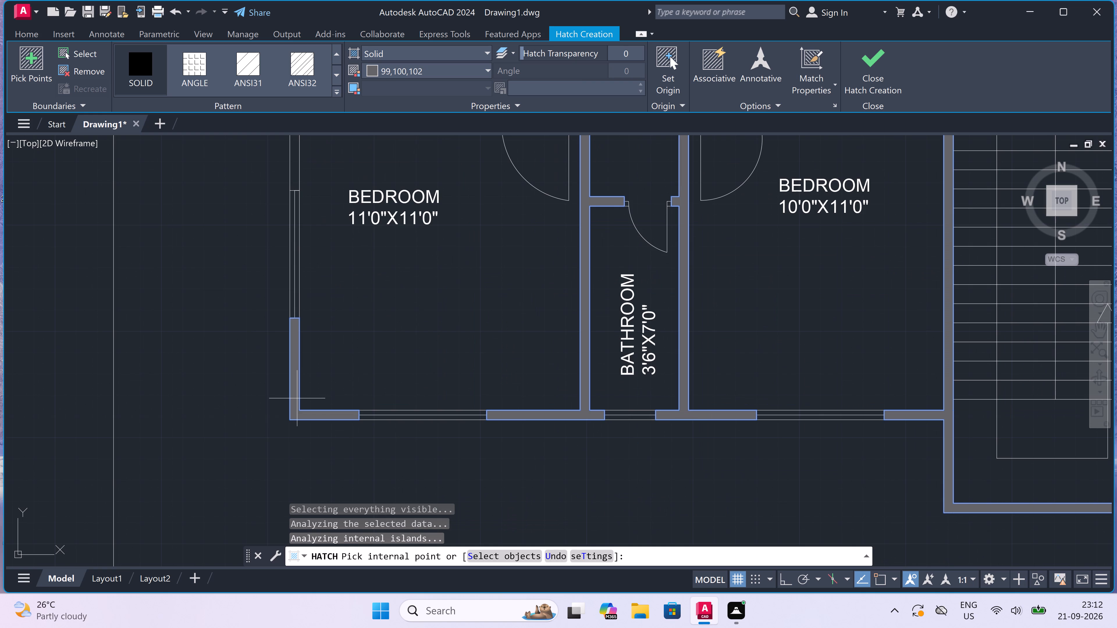
scroll(298, 398, "down", 3)
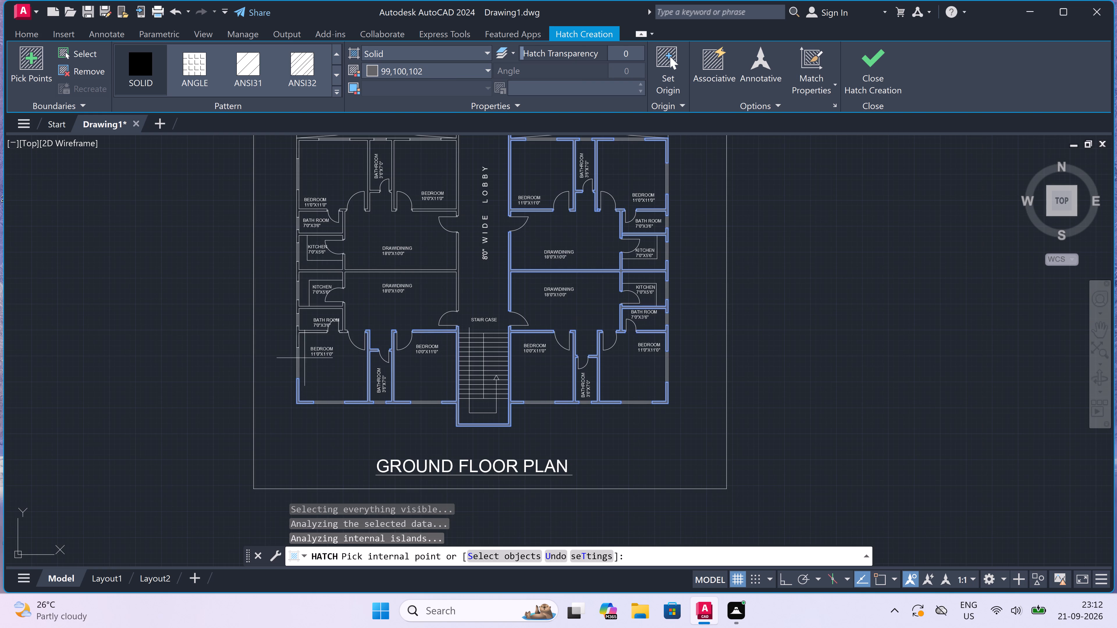
Fill the walls north and south of the southwestern 7'0"X3'6" bath room, including its connected east wall and outer wall stretches.
scroll(297, 339, "up", 3)
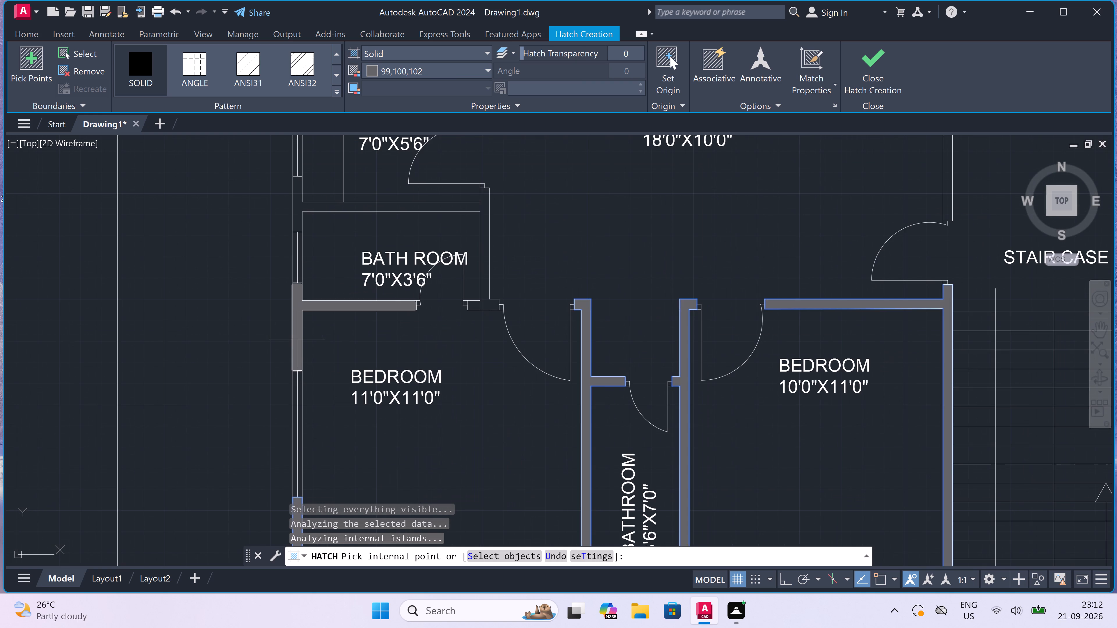
left_click(298, 338)
scroll(298, 338, "down", 2)
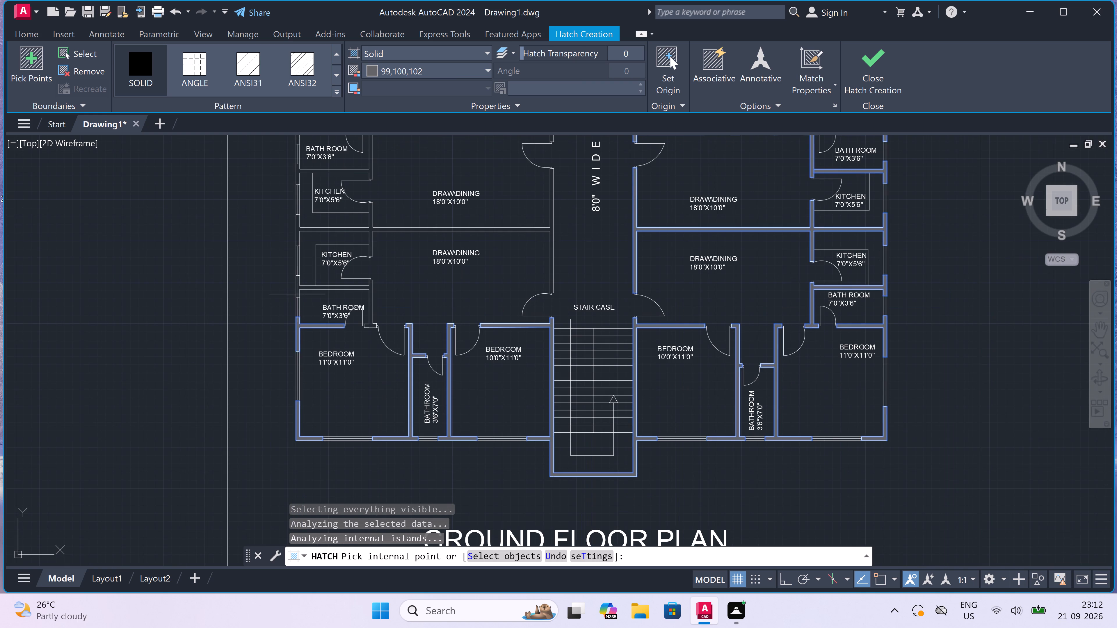
scroll(297, 292, "up", 3)
left_click(297, 292)
scroll(298, 293, "down", 4)
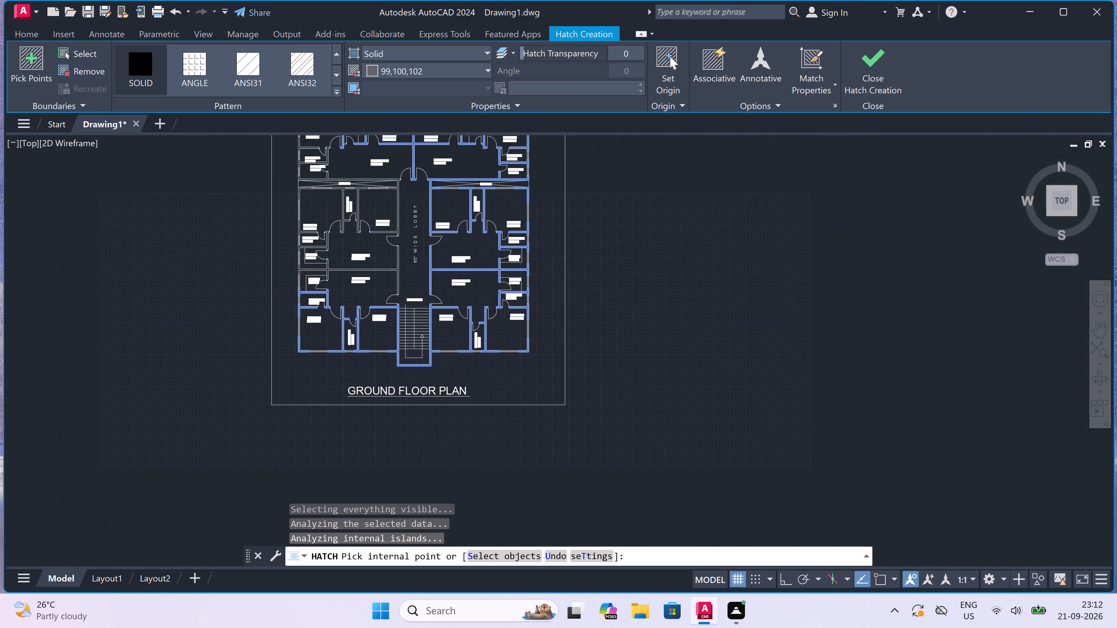
Fill the dividing wall between the two western 7'0"X5'6" kitchens and 18'0"X10'0" draw/dining rooms, including the connected lobby wall.
scroll(299, 295, "down", 1)
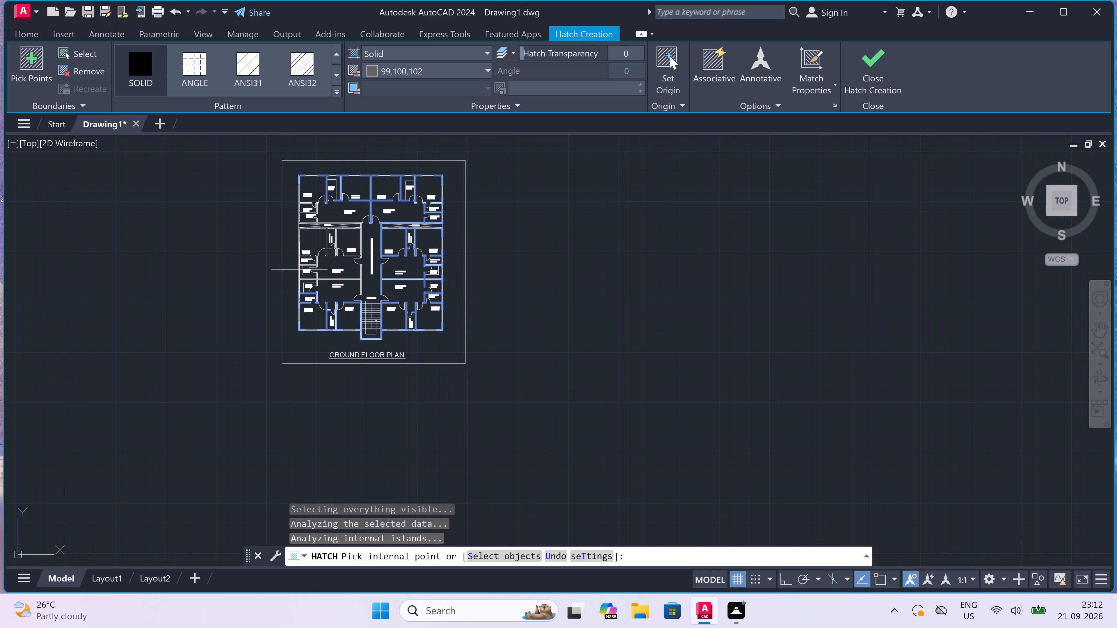
scroll(299, 270, "up", 4)
scroll(292, 275, "down", 1)
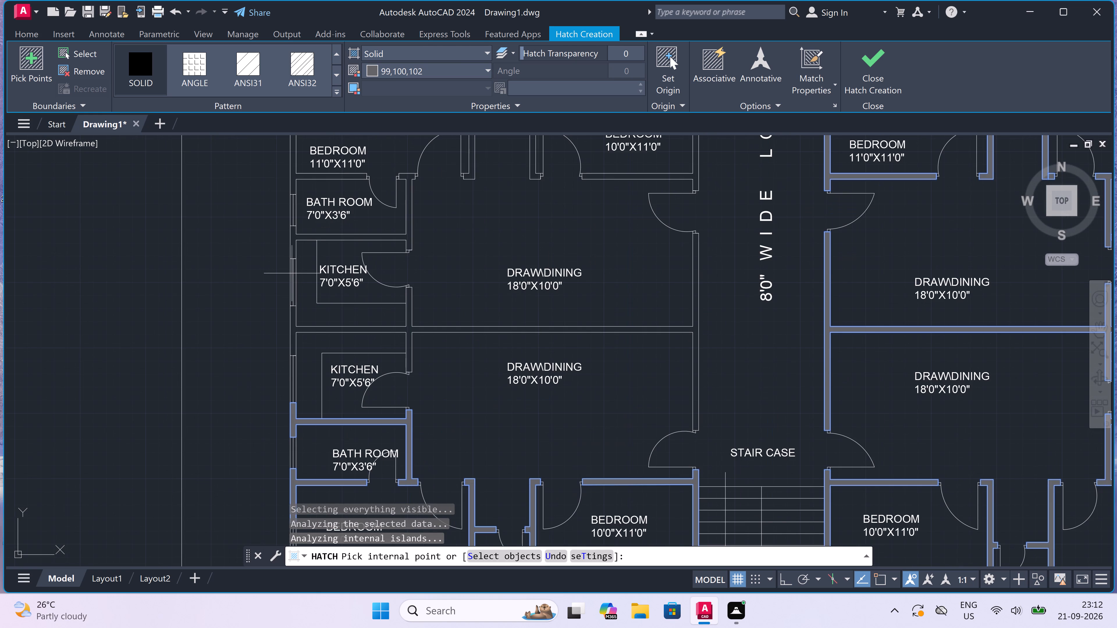
scroll(292, 274, "down", 1)
scroll(262, 274, "up", 2)
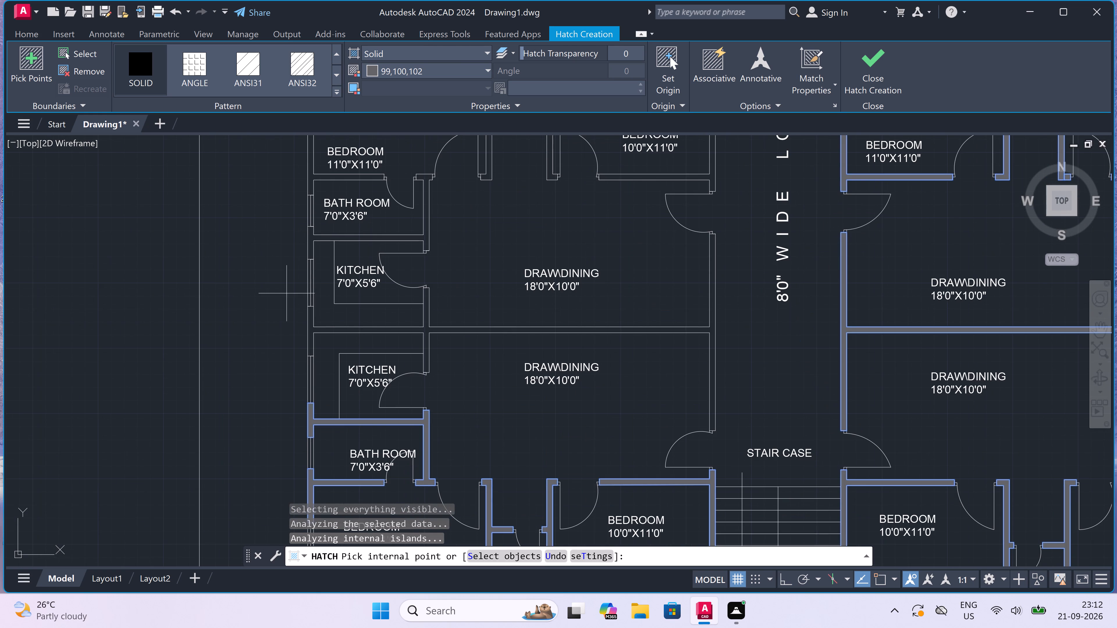
double_click(311, 330)
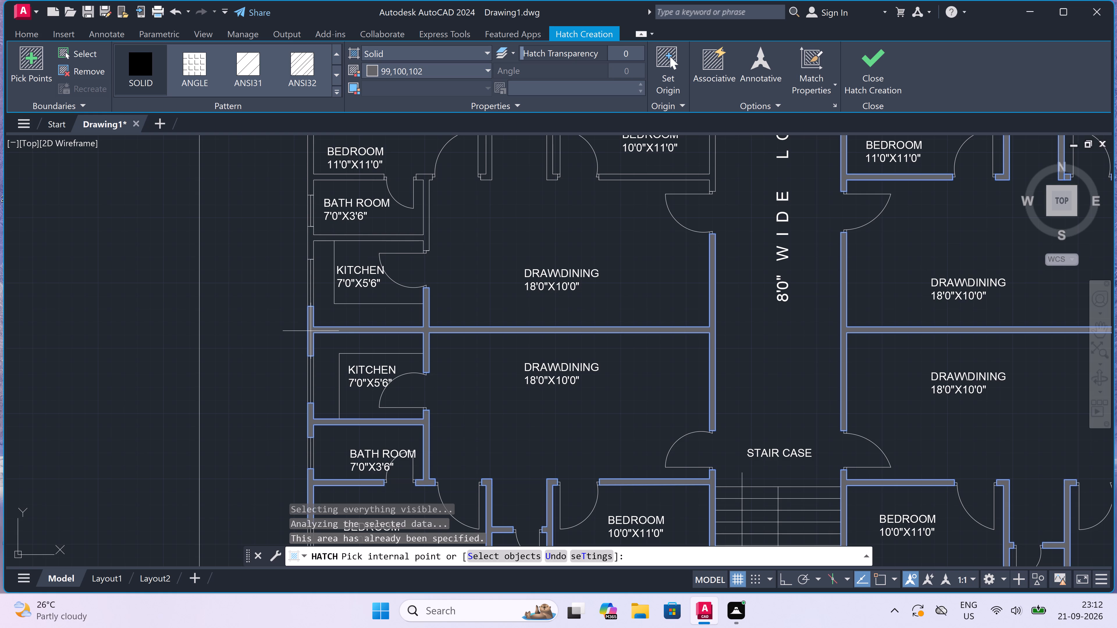
Fill the walls separating the middle western 7'0"X3'6" bath room from its kitchen and 11'0"X11'0" bedroom, including connected outer wall stretches.
scroll(311, 331, "down", 2)
scroll(305, 305, "up", 2)
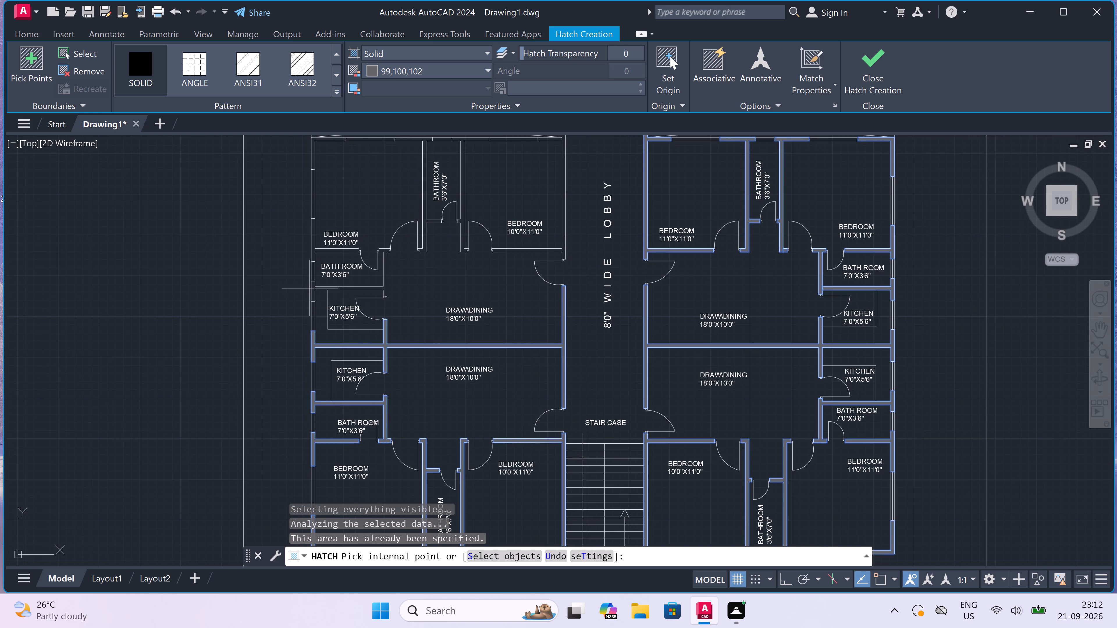
scroll(309, 274, "up", 4)
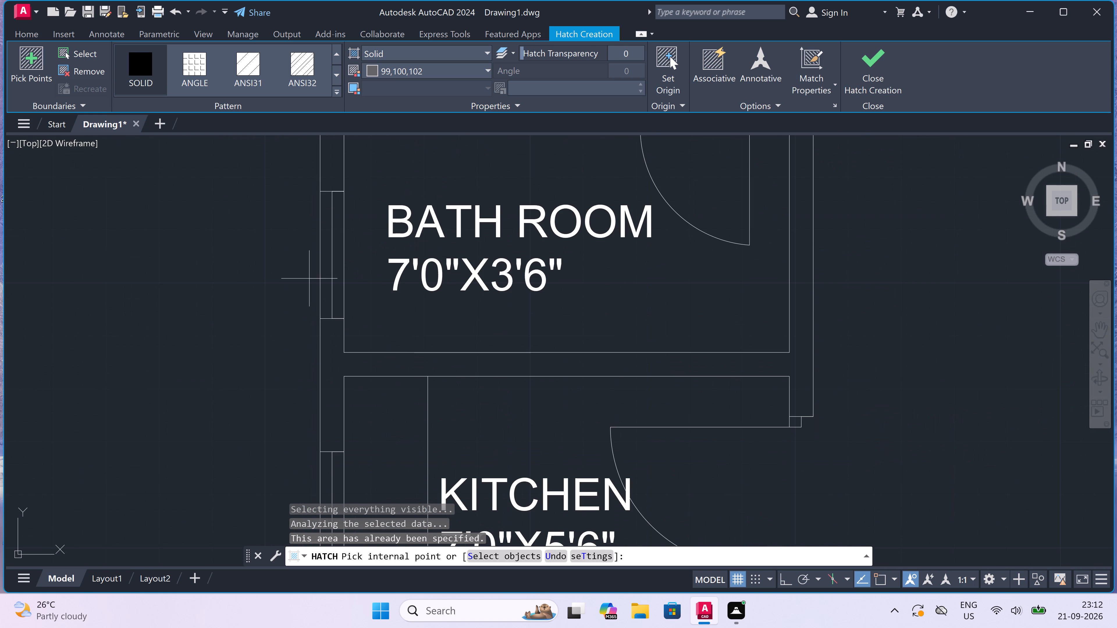
left_click(335, 379)
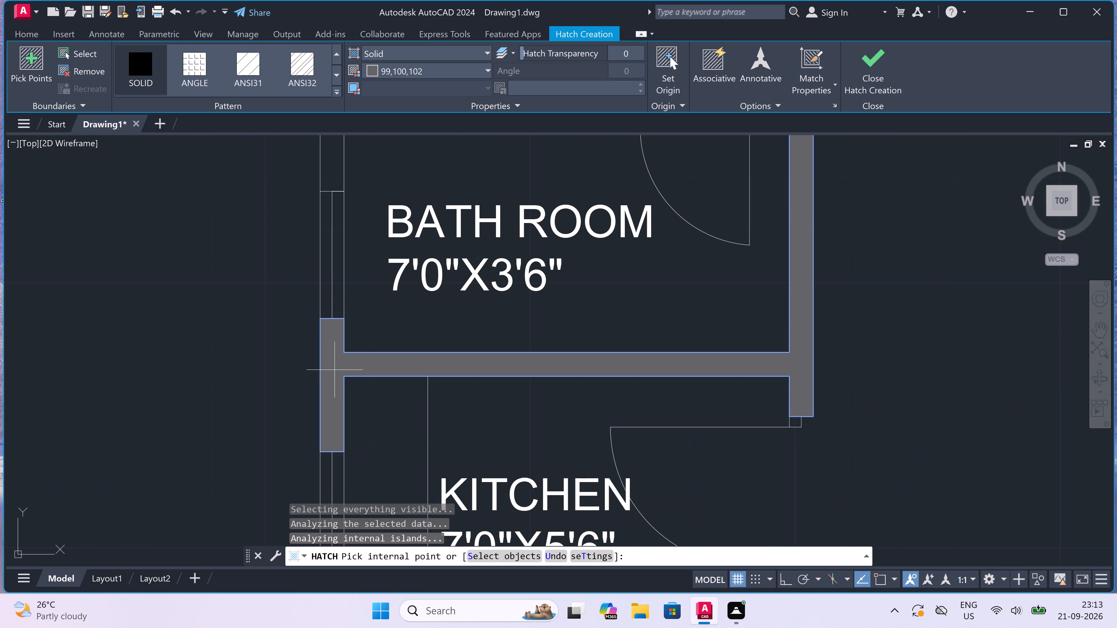
scroll(335, 379, "down", 3)
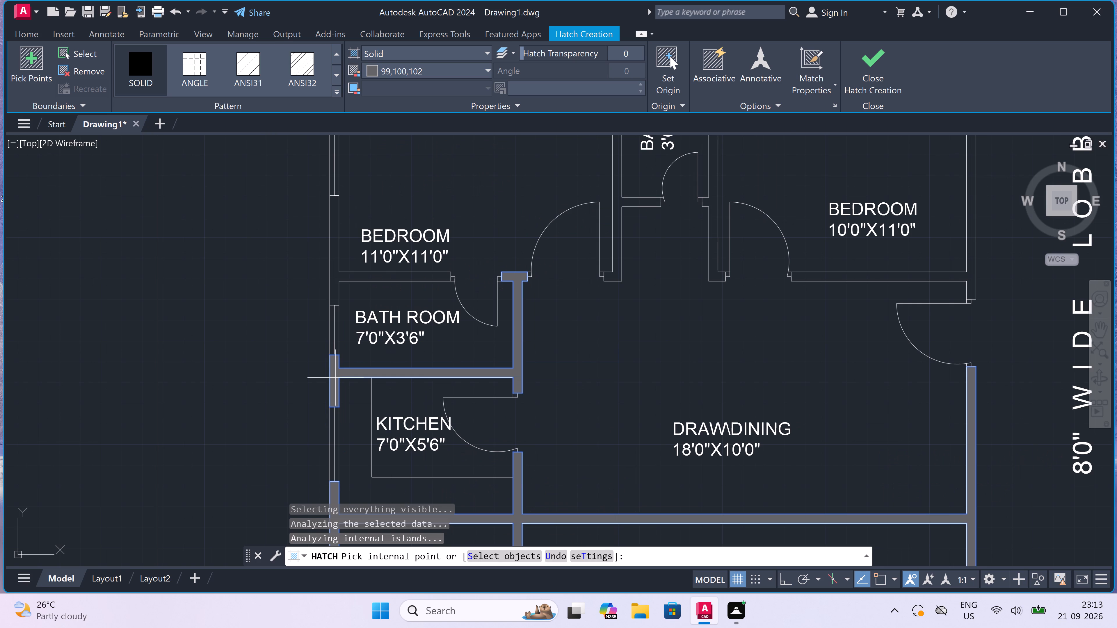
scroll(349, 386, "down", 2)
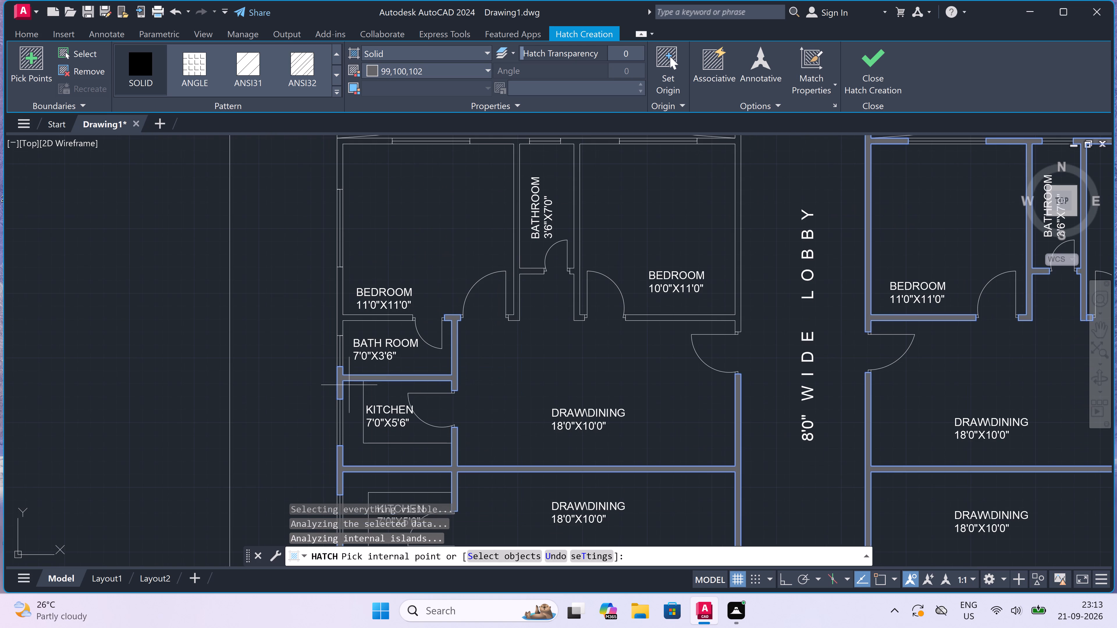
scroll(339, 311, "up", 2)
left_click(339, 311)
scroll(341, 312, "down", 4)
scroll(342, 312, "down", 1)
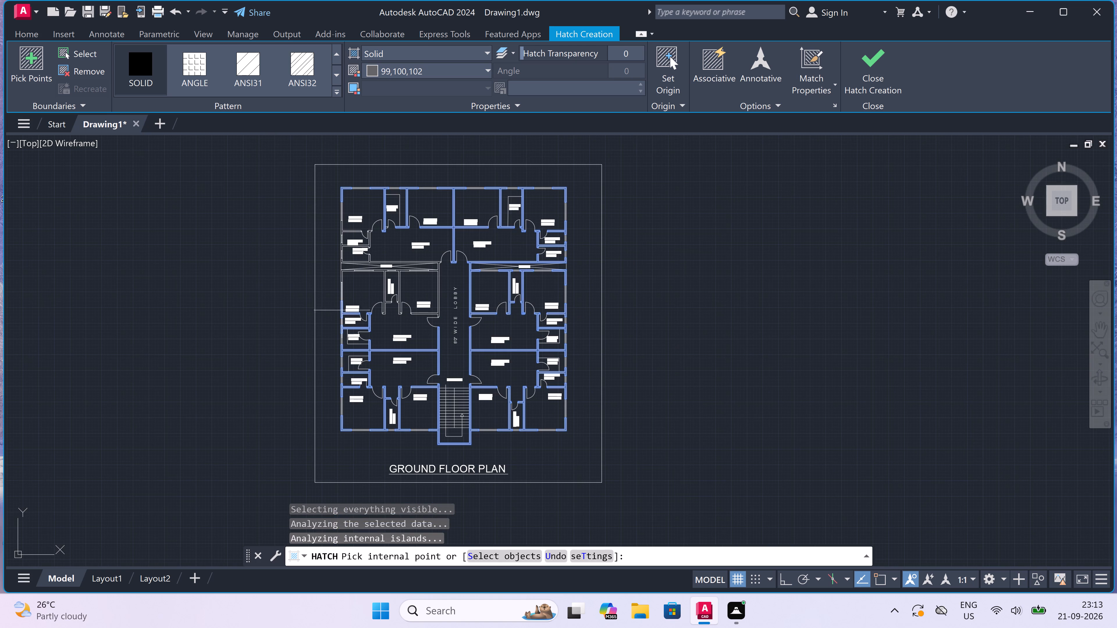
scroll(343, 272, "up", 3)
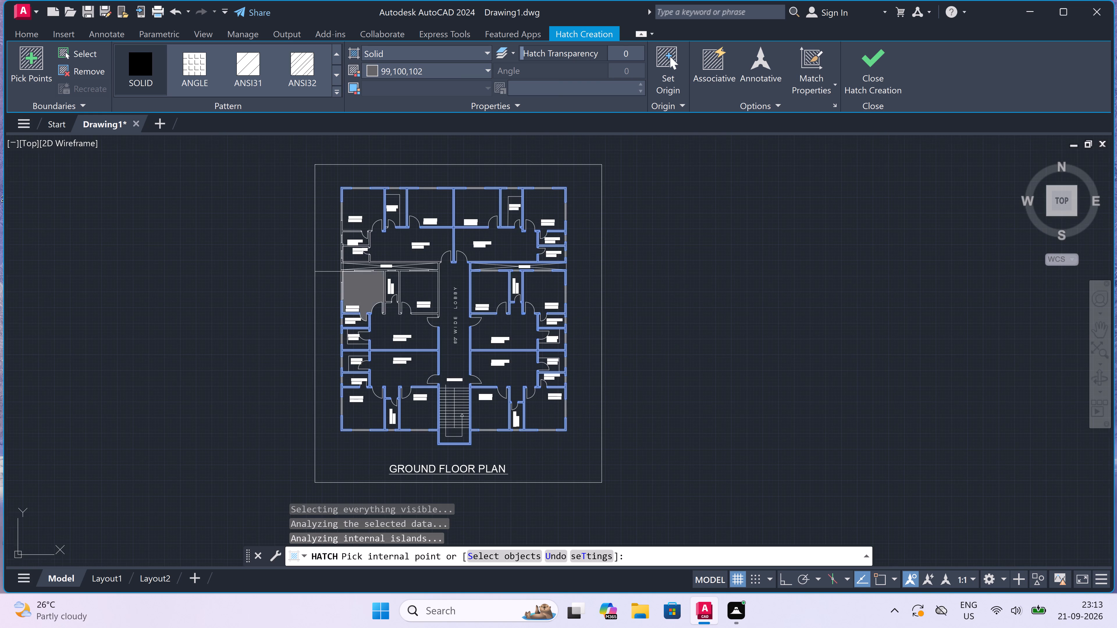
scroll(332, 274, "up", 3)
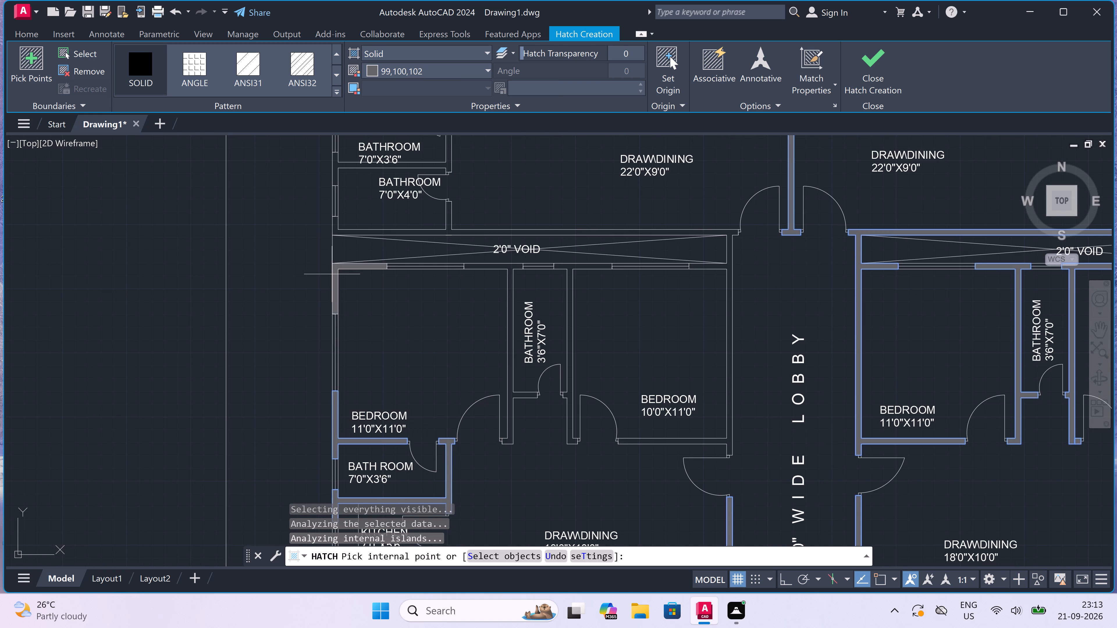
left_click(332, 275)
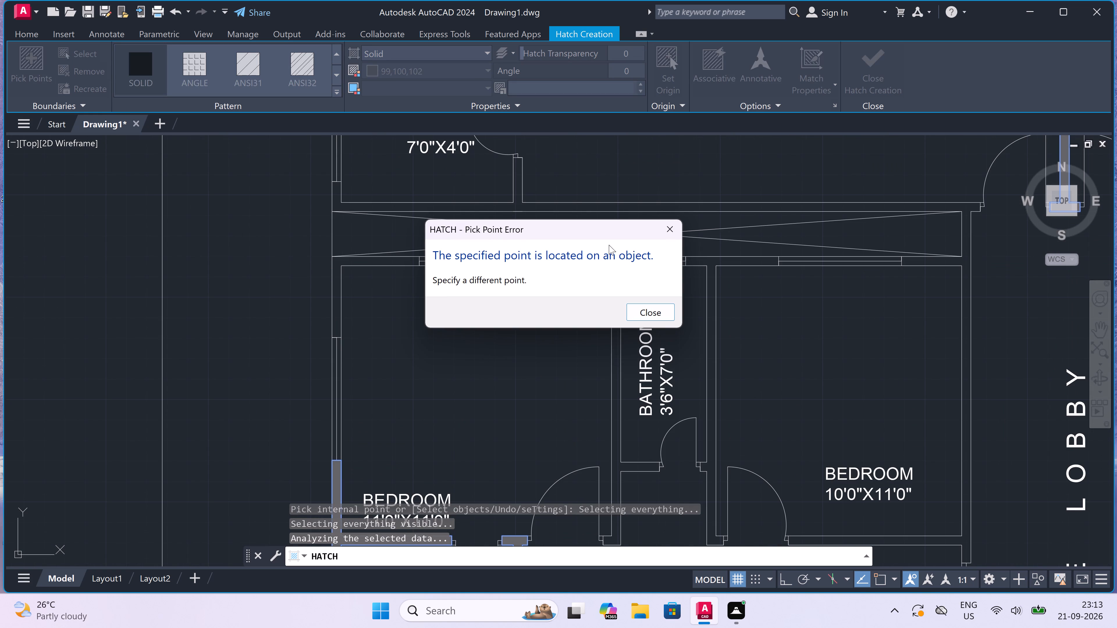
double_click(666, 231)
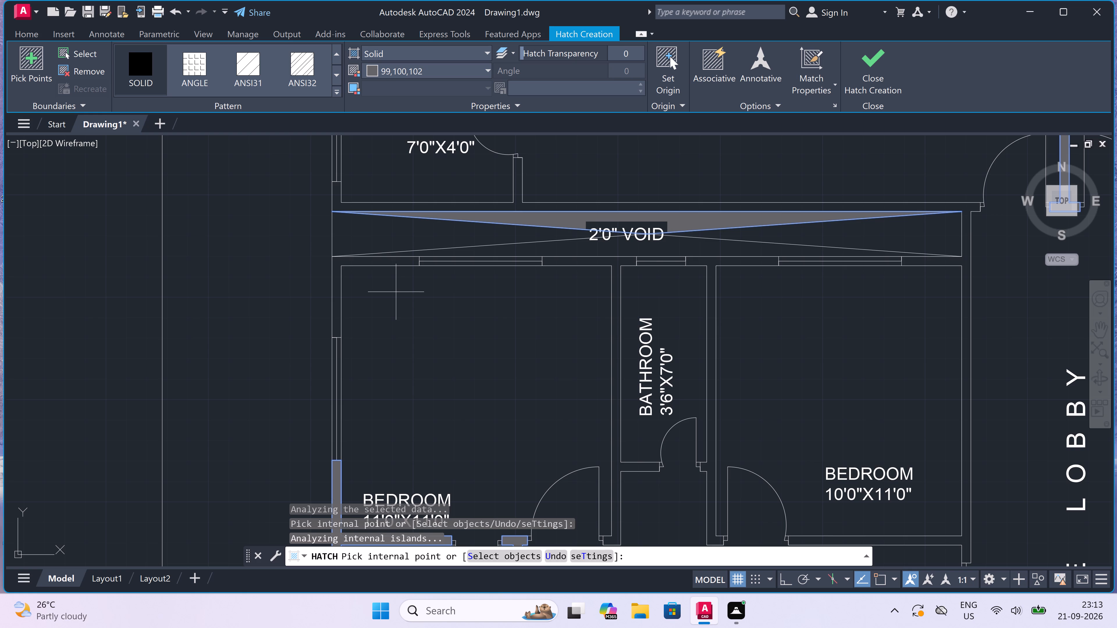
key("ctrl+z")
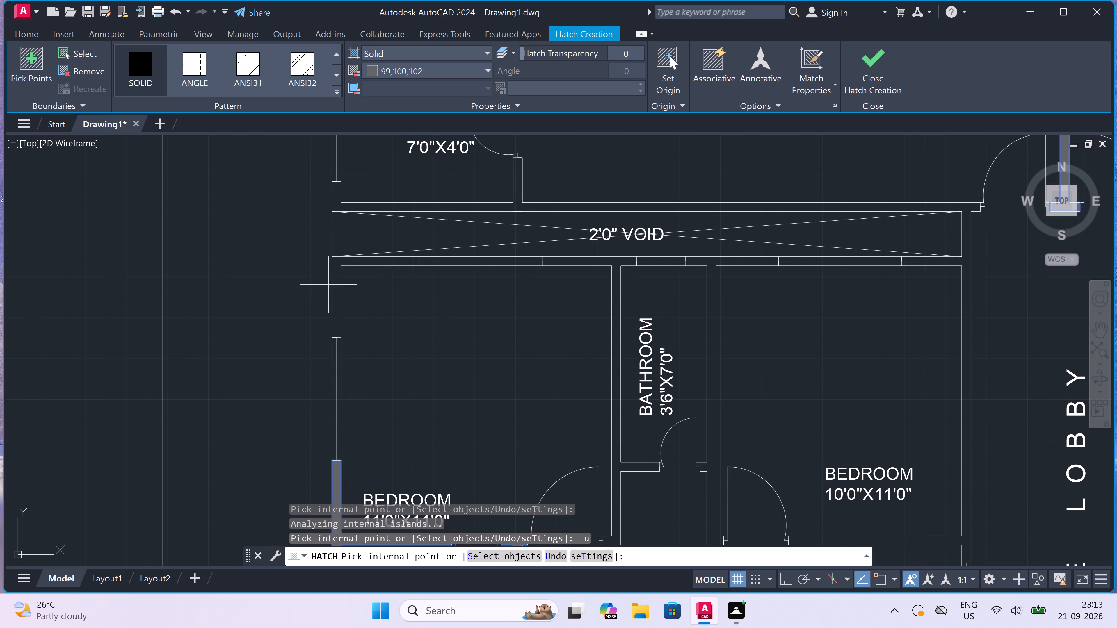
Fill the northwestern outer wall corner of the 11'0"X11'0" bedroom directly south of the western 2'0" void.
scroll(330, 287, "up", 3)
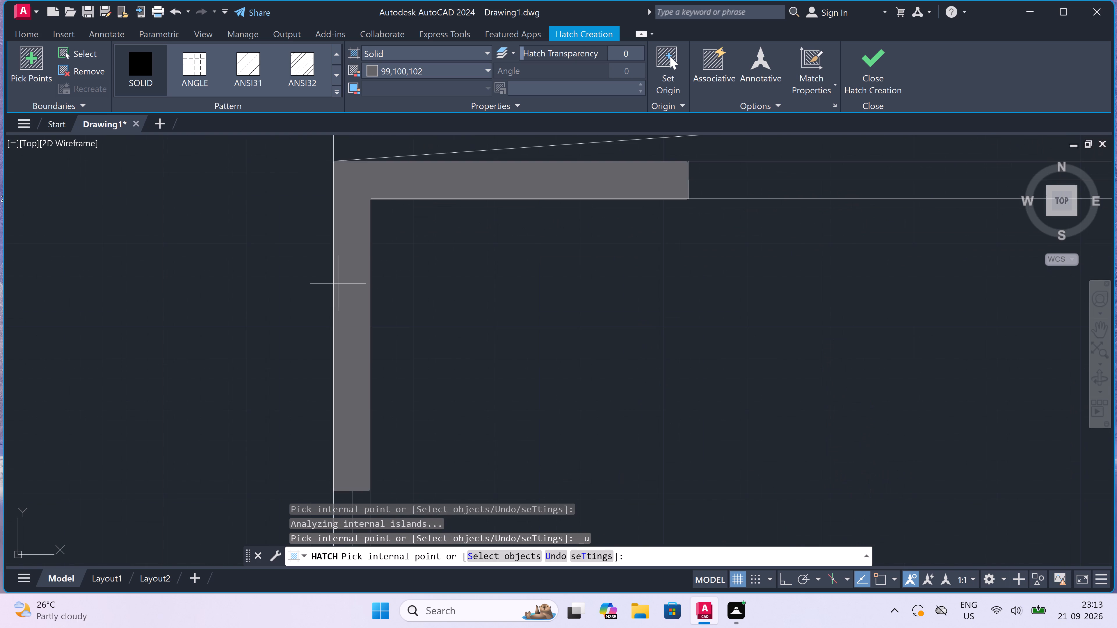
left_click(342, 282)
scroll(342, 282, "down", 3)
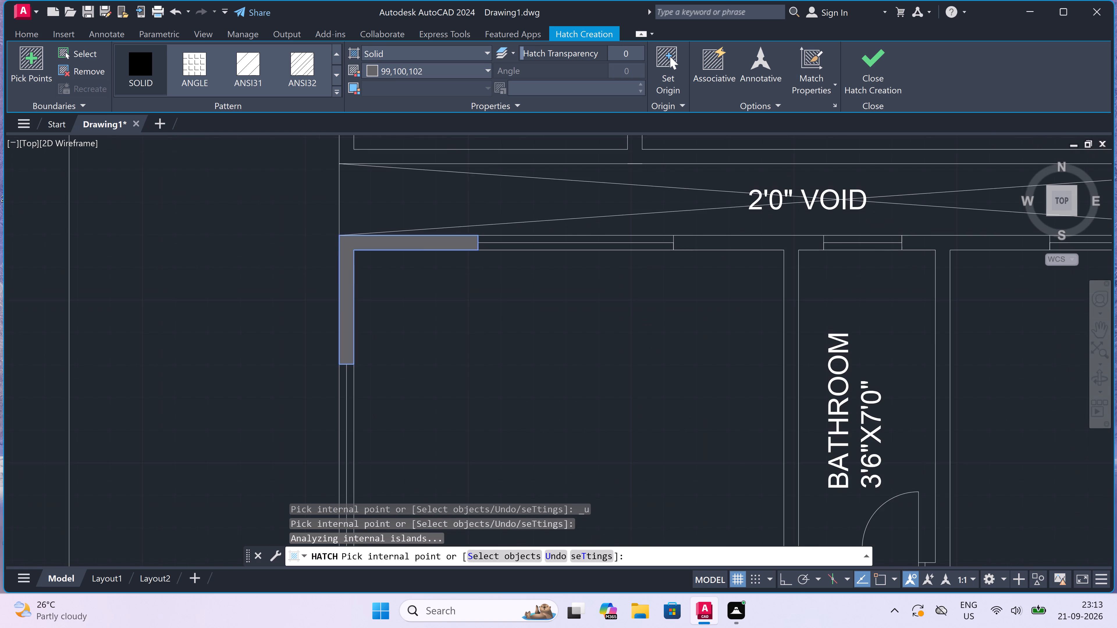
Fill both side walls of the 3'6"X7'0" bathroom south of the western void, including door-side stubs and connected void-side wall stretches.
scroll(343, 282, "down", 2)
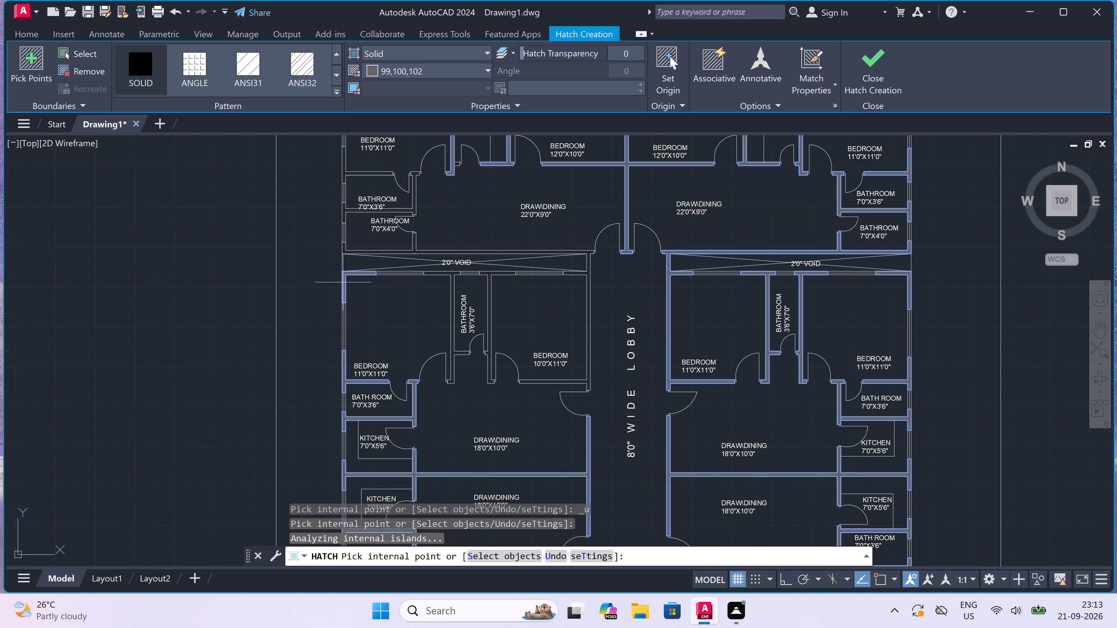
scroll(343, 282, "up", 1)
scroll(343, 282, "down", 2)
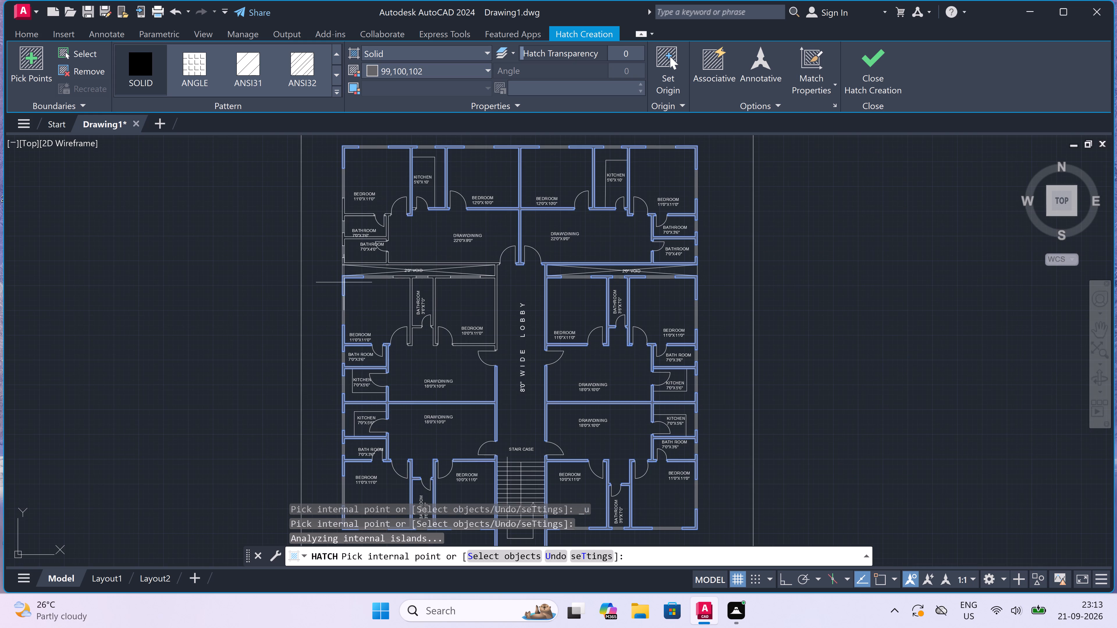
scroll(389, 272, "up", 3)
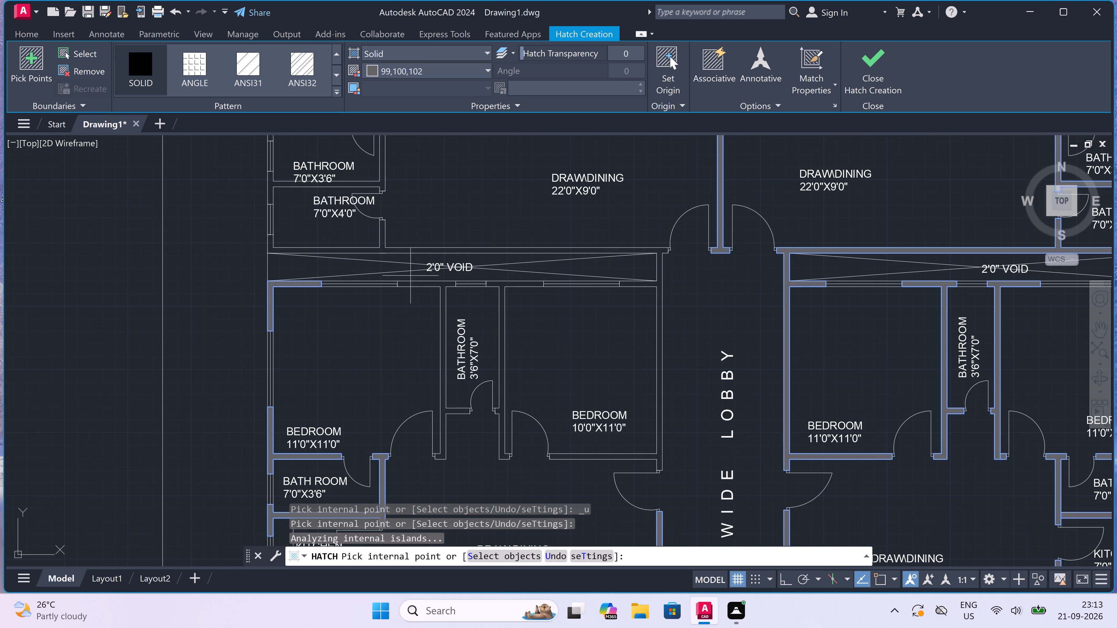
scroll(419, 276, "up", 2)
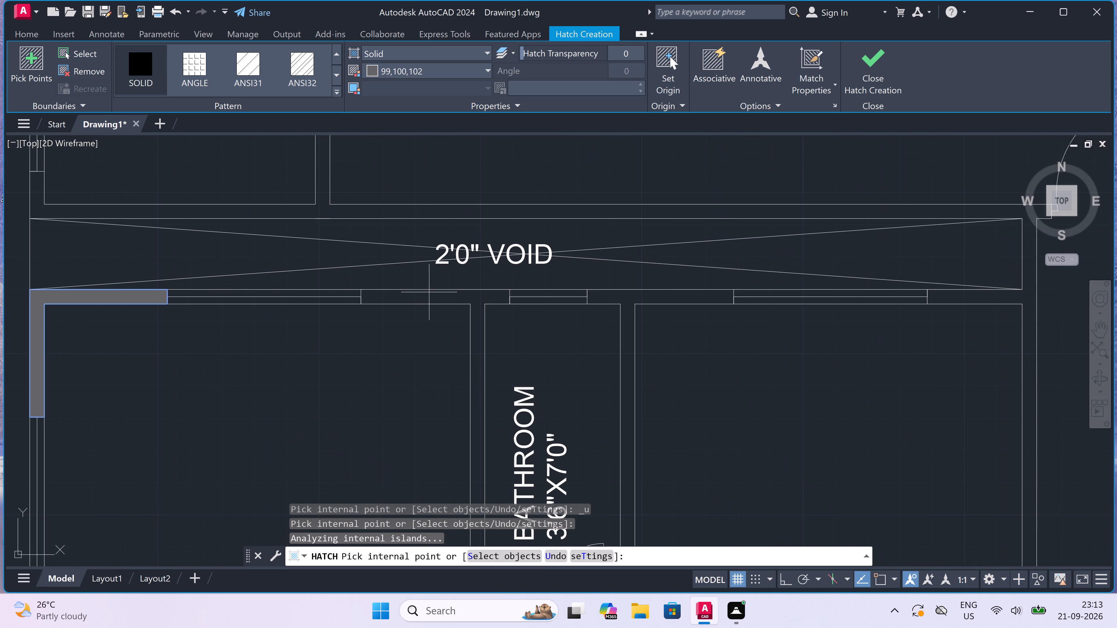
left_click(444, 300)
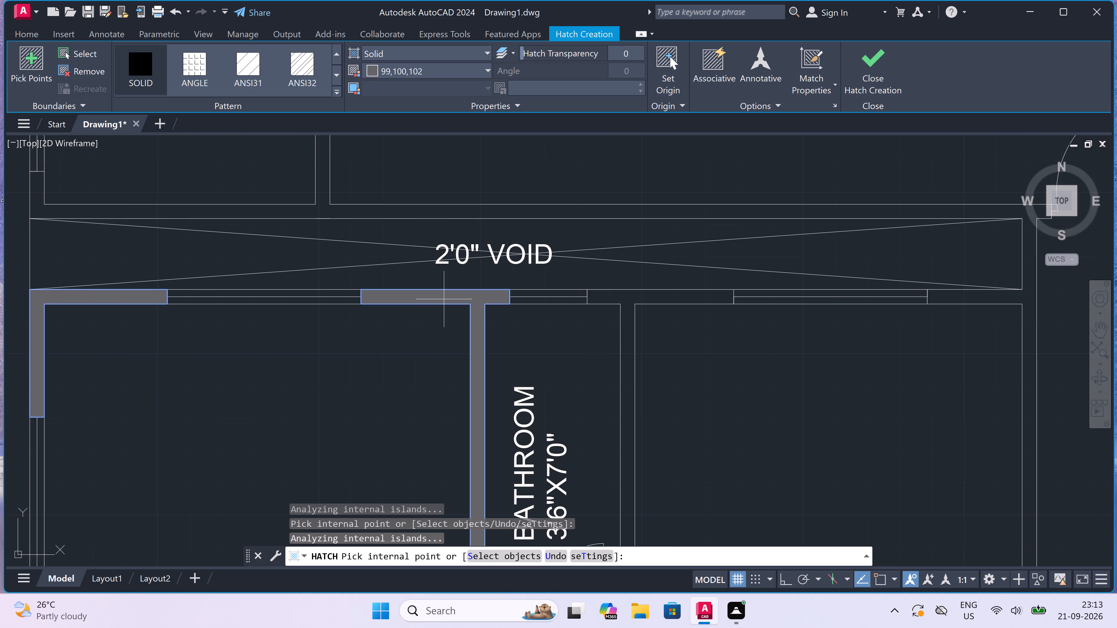
scroll(451, 293, "down", 3)
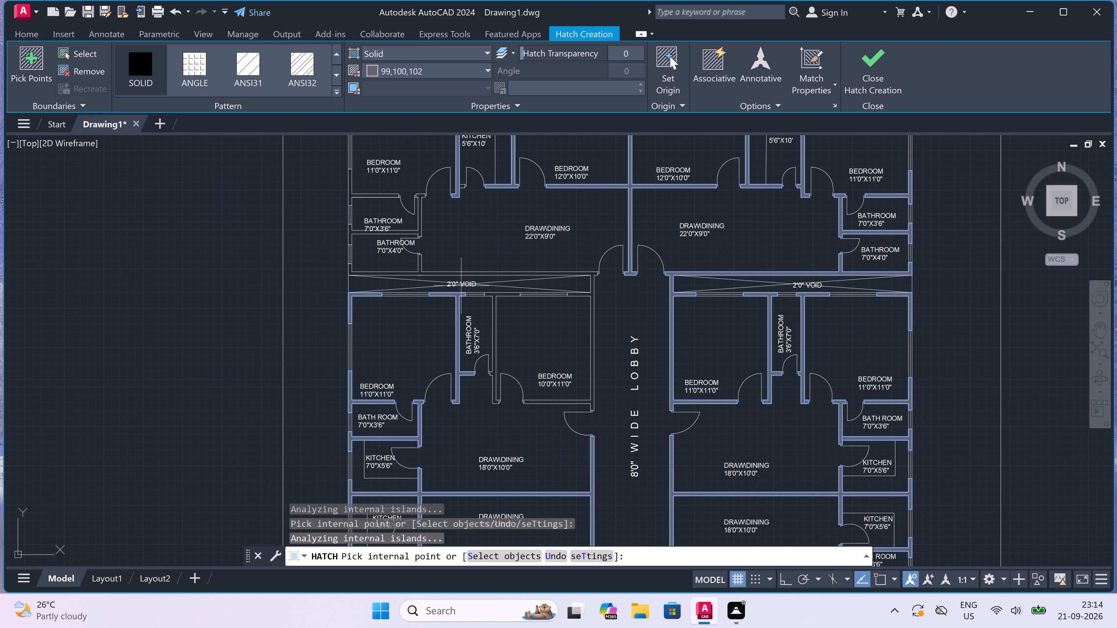
scroll(461, 286, "down", 1)
scroll(461, 286, "up", 1)
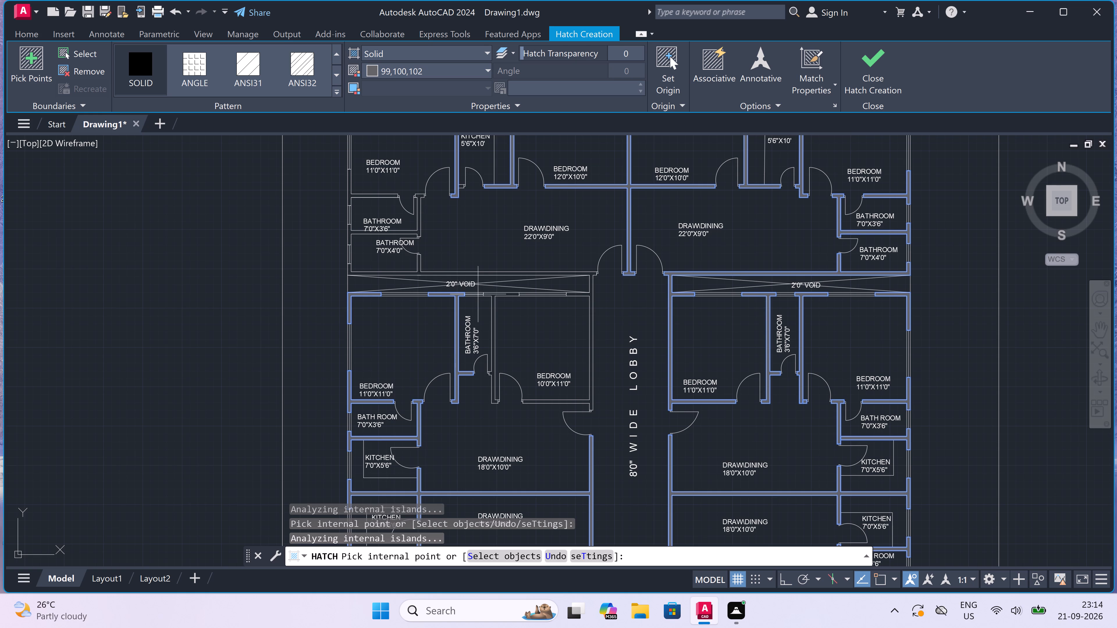
scroll(484, 296, "up", 2)
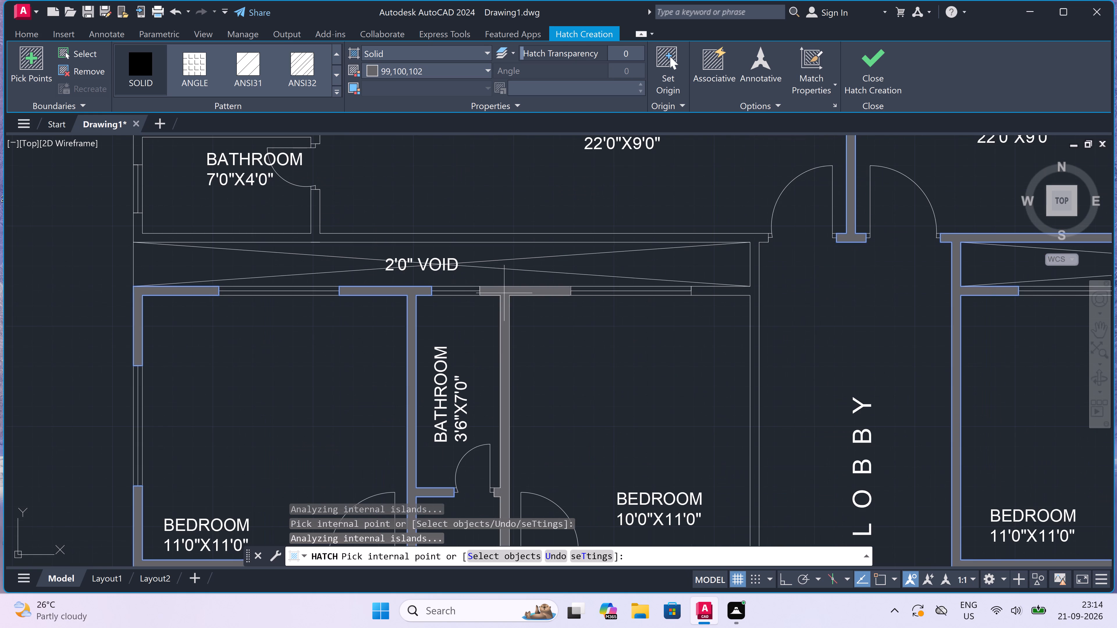
left_click(504, 293)
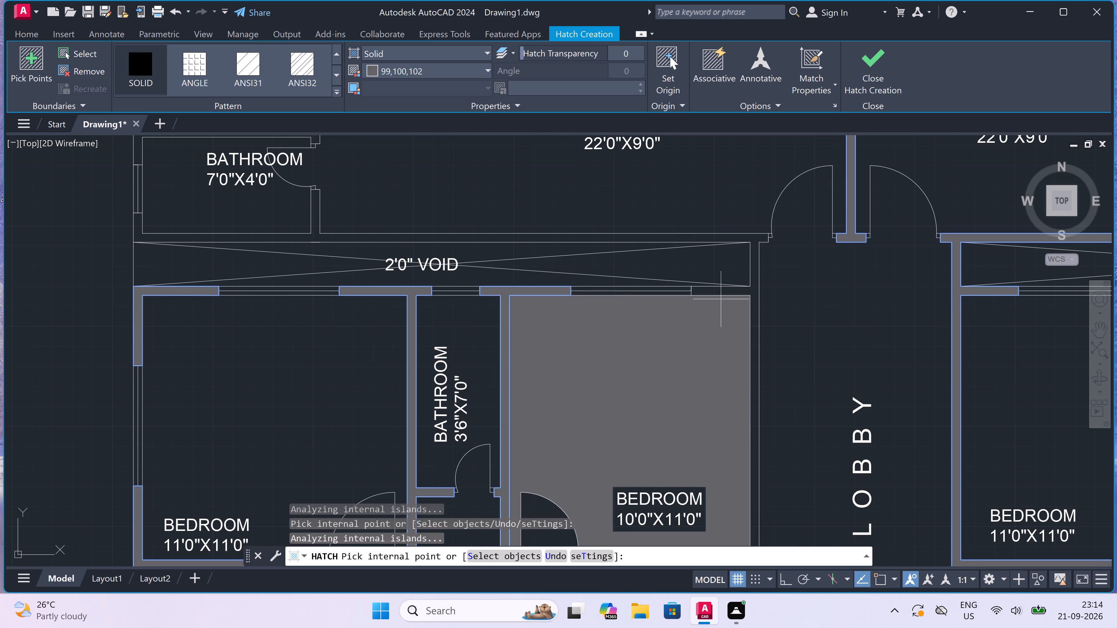
Fill the lobby-side walls of the 10'0"X11'0" bedroom south of the western void, together with the connected wall along the void's north side.
left_click(732, 290)
scroll(732, 290, "down", 3)
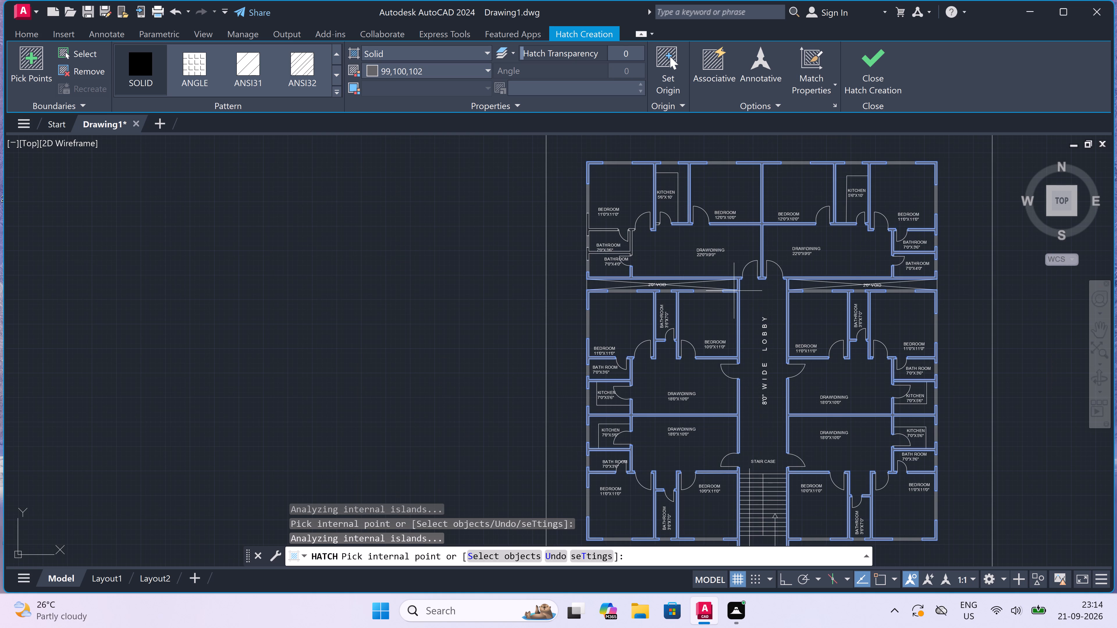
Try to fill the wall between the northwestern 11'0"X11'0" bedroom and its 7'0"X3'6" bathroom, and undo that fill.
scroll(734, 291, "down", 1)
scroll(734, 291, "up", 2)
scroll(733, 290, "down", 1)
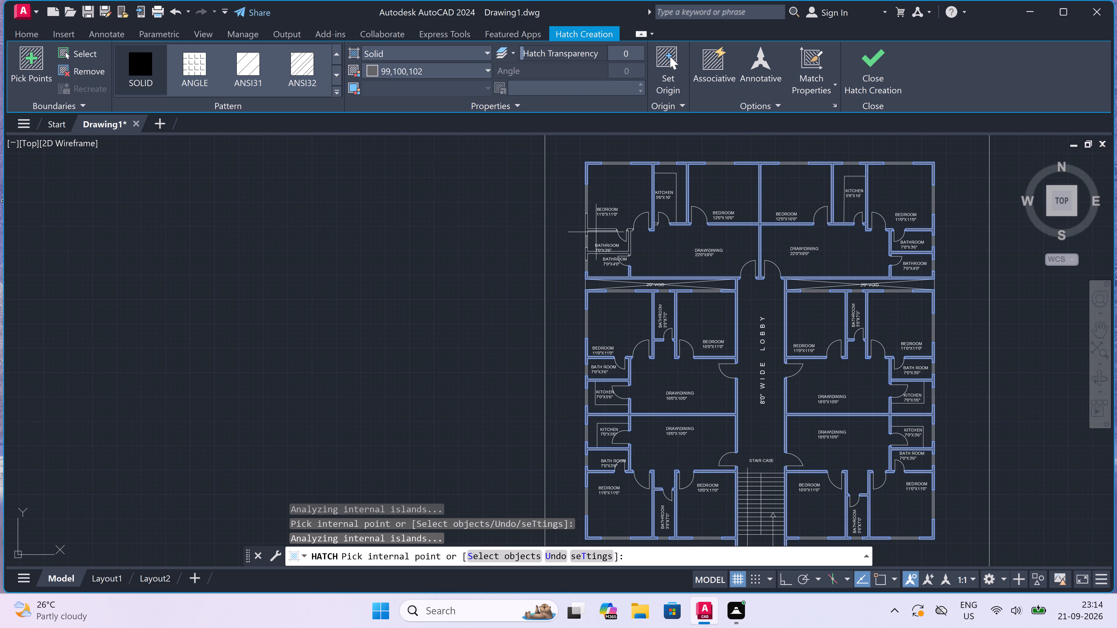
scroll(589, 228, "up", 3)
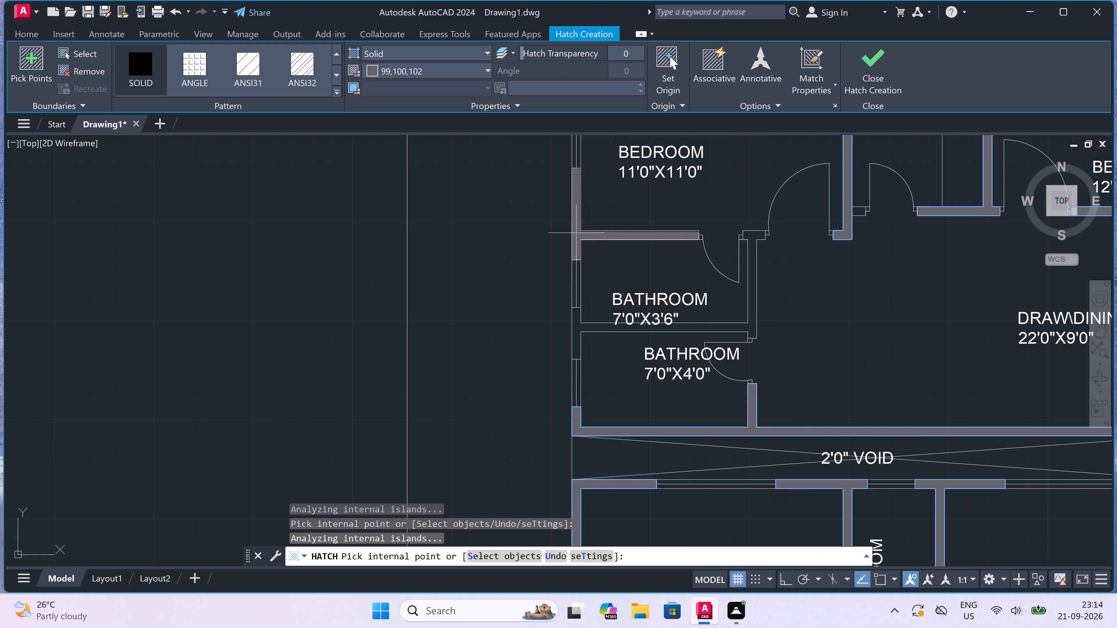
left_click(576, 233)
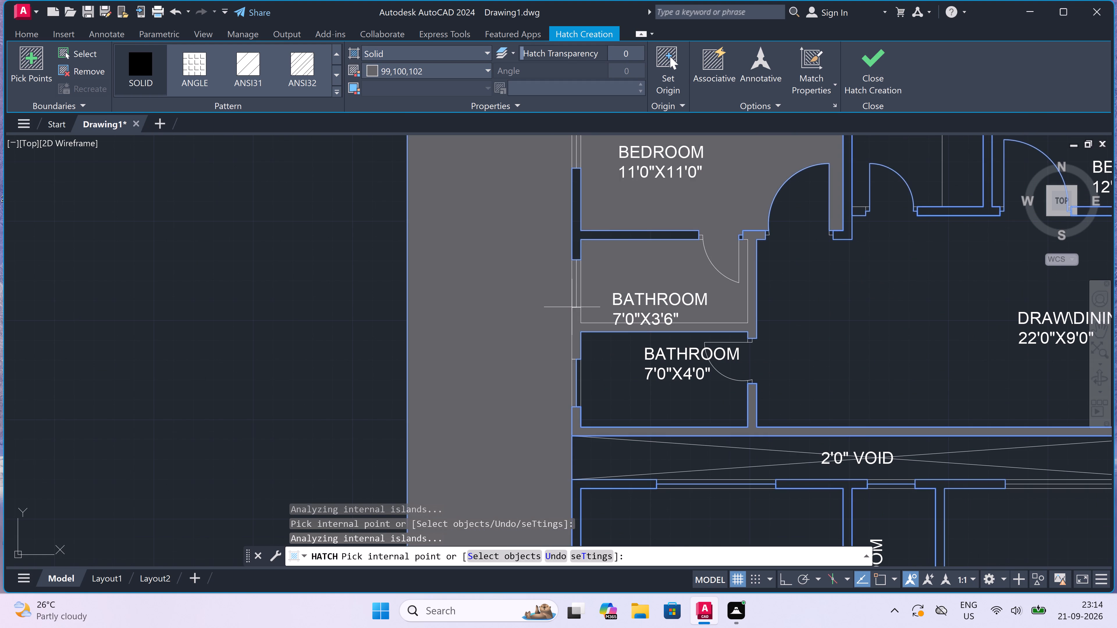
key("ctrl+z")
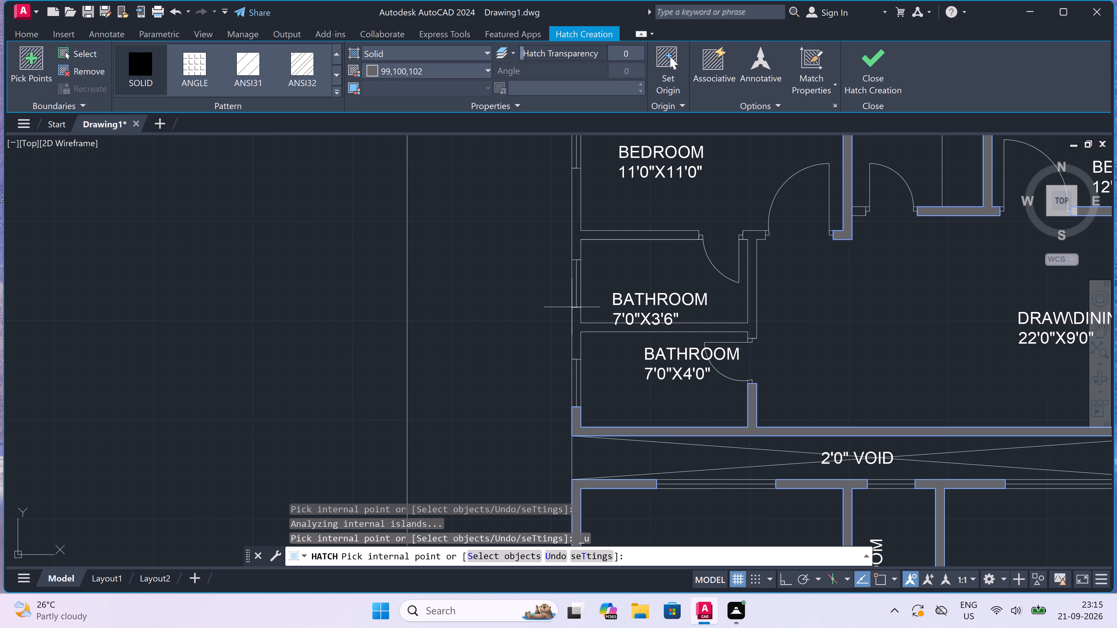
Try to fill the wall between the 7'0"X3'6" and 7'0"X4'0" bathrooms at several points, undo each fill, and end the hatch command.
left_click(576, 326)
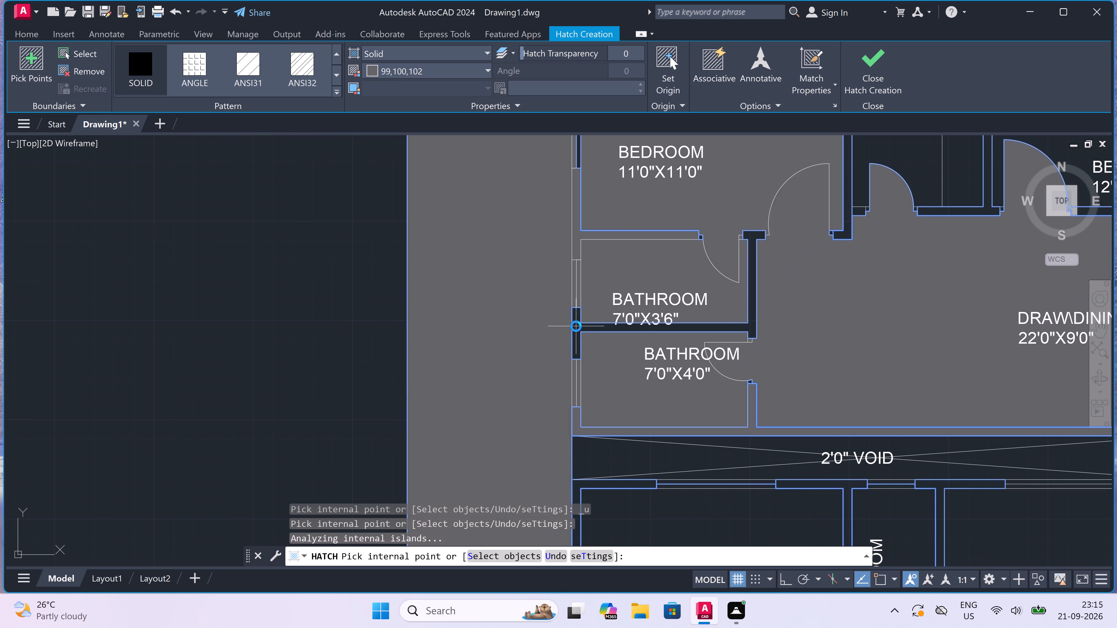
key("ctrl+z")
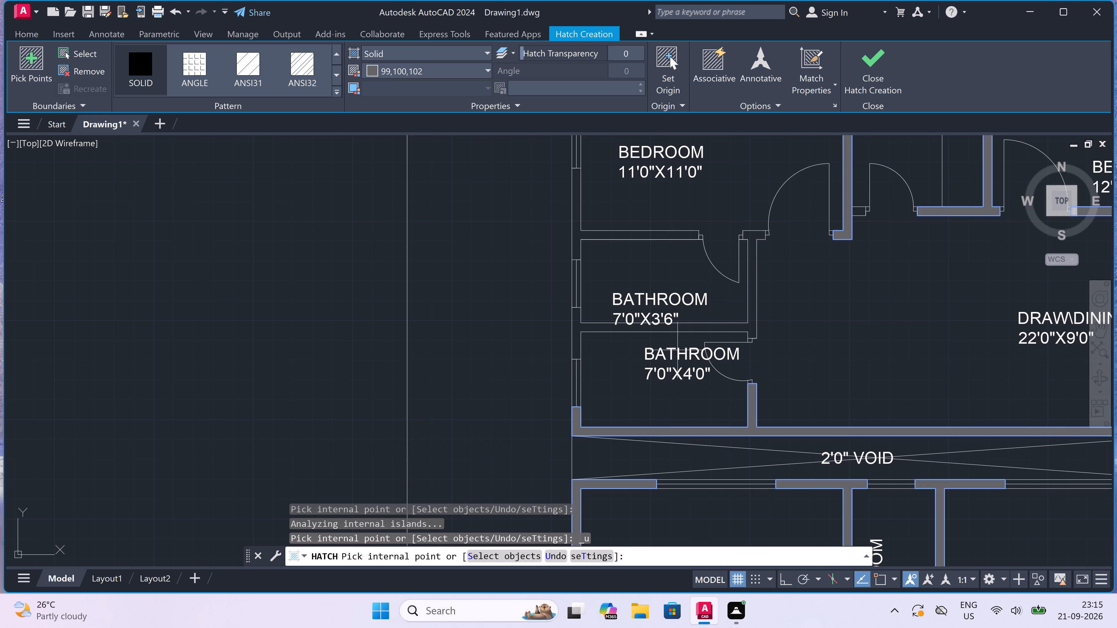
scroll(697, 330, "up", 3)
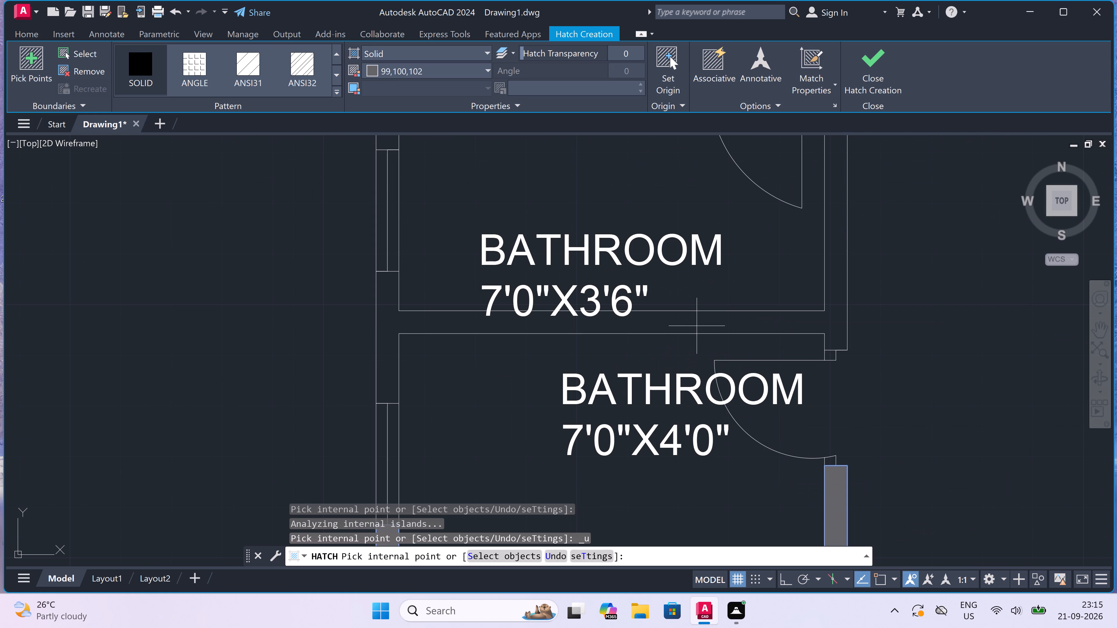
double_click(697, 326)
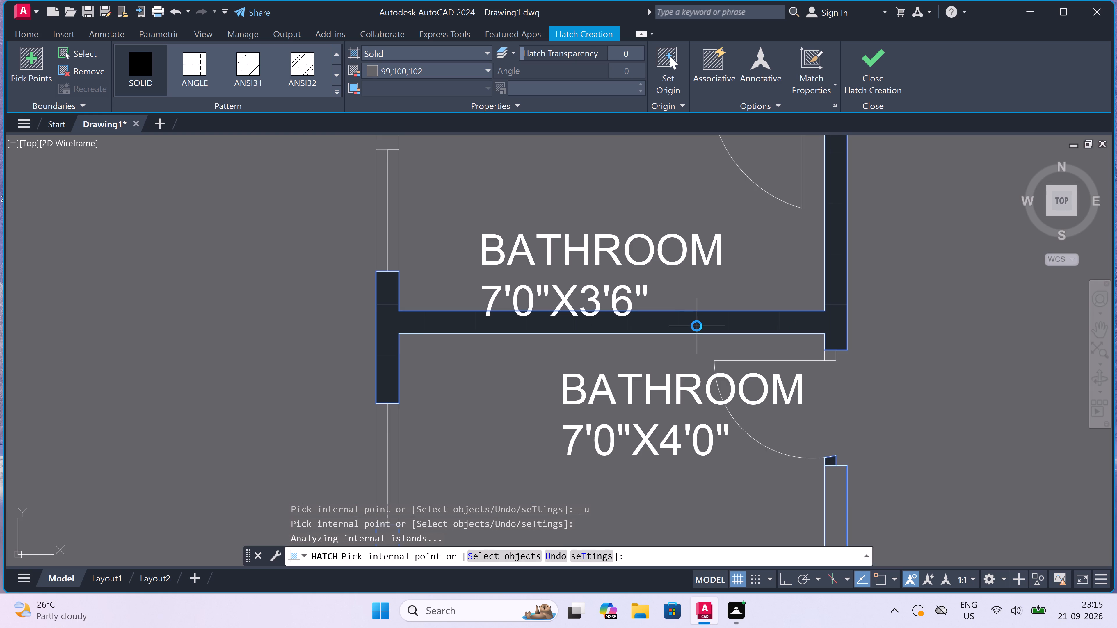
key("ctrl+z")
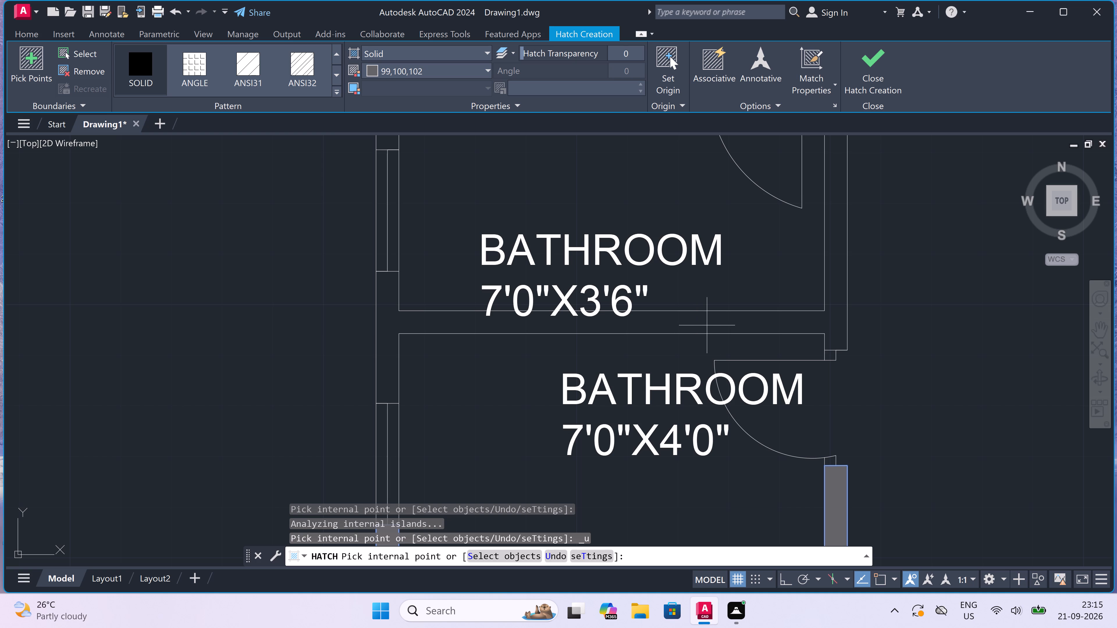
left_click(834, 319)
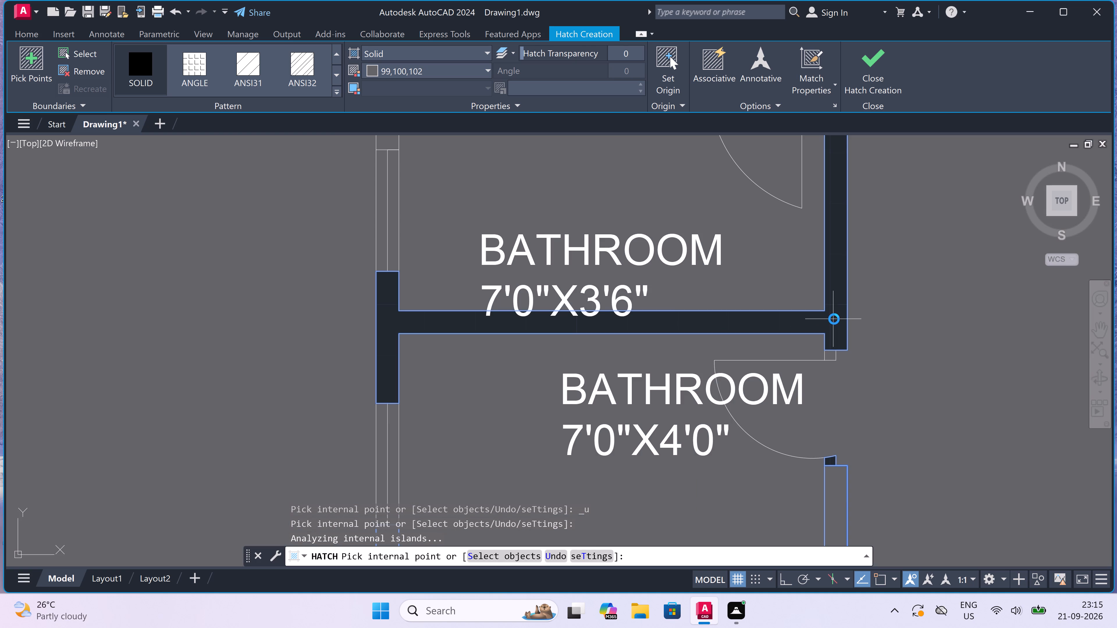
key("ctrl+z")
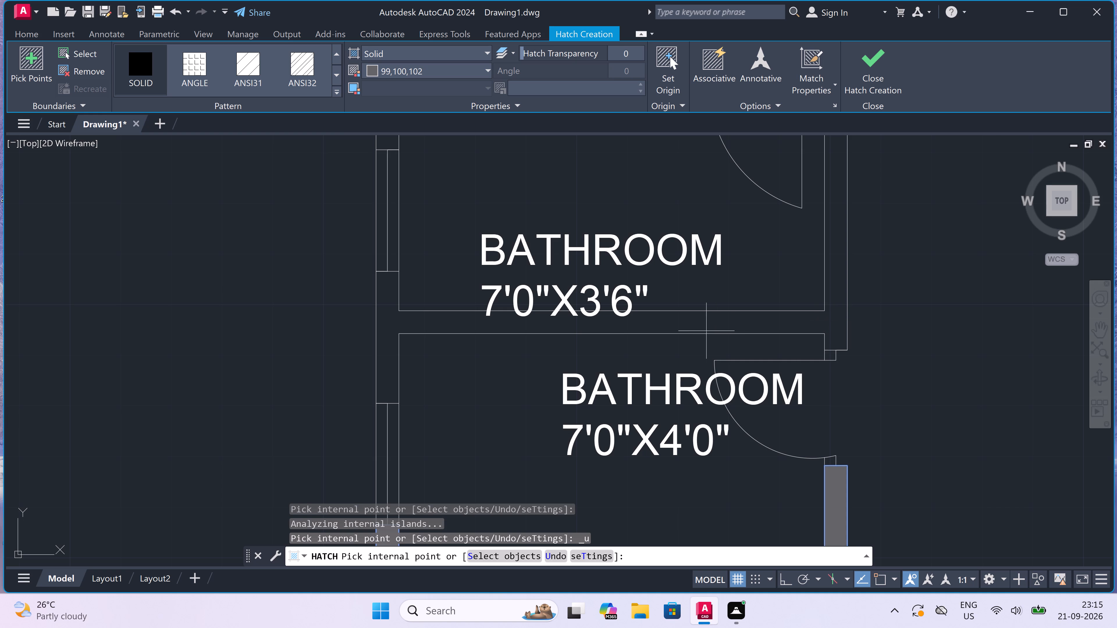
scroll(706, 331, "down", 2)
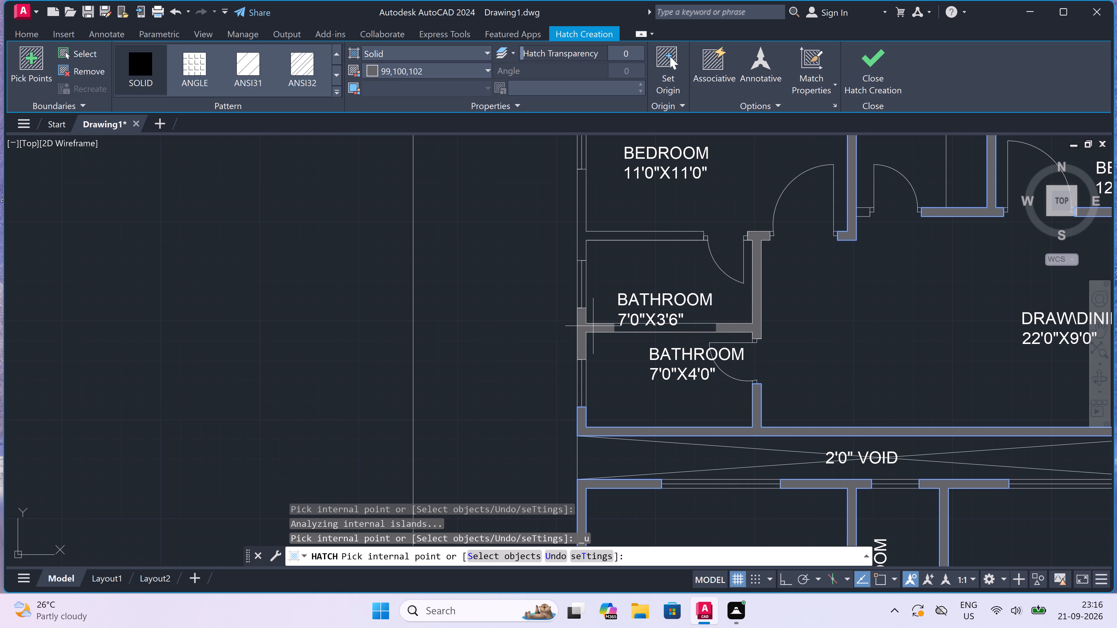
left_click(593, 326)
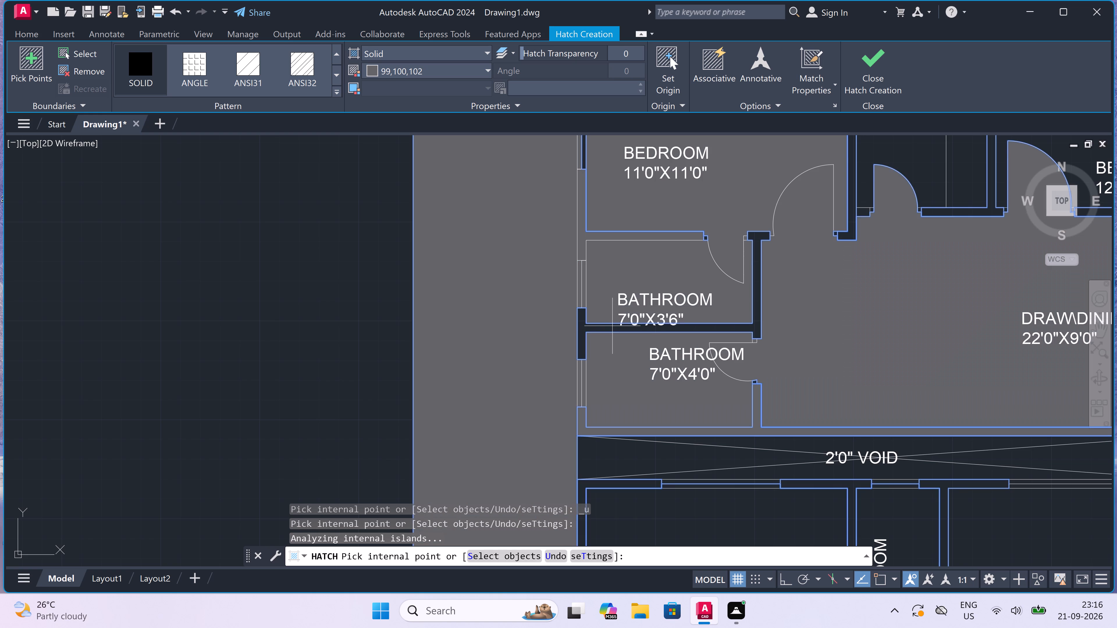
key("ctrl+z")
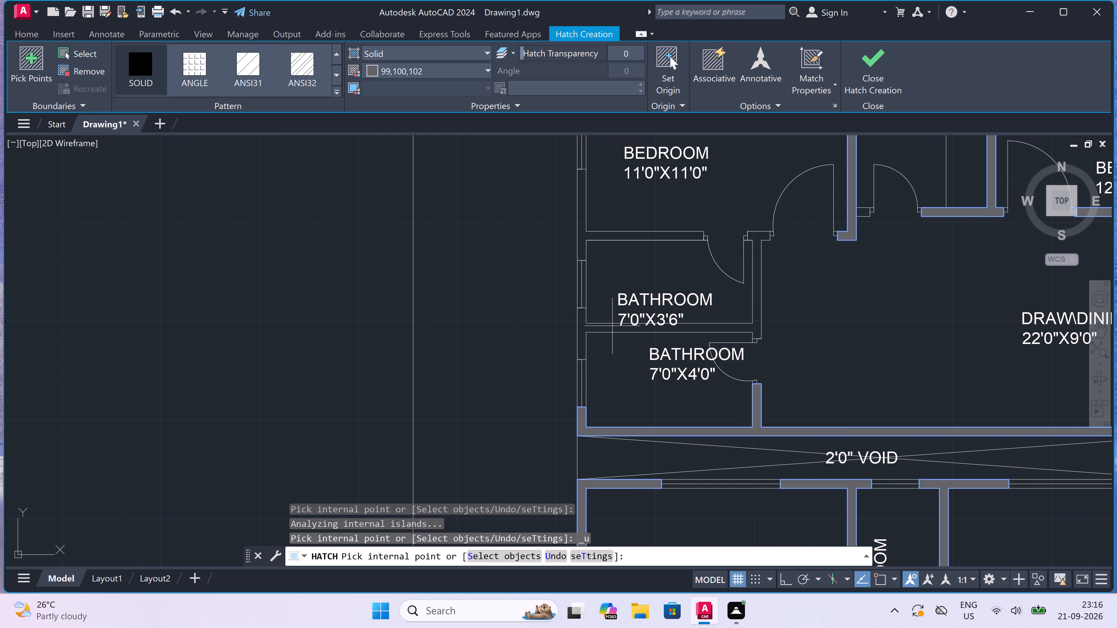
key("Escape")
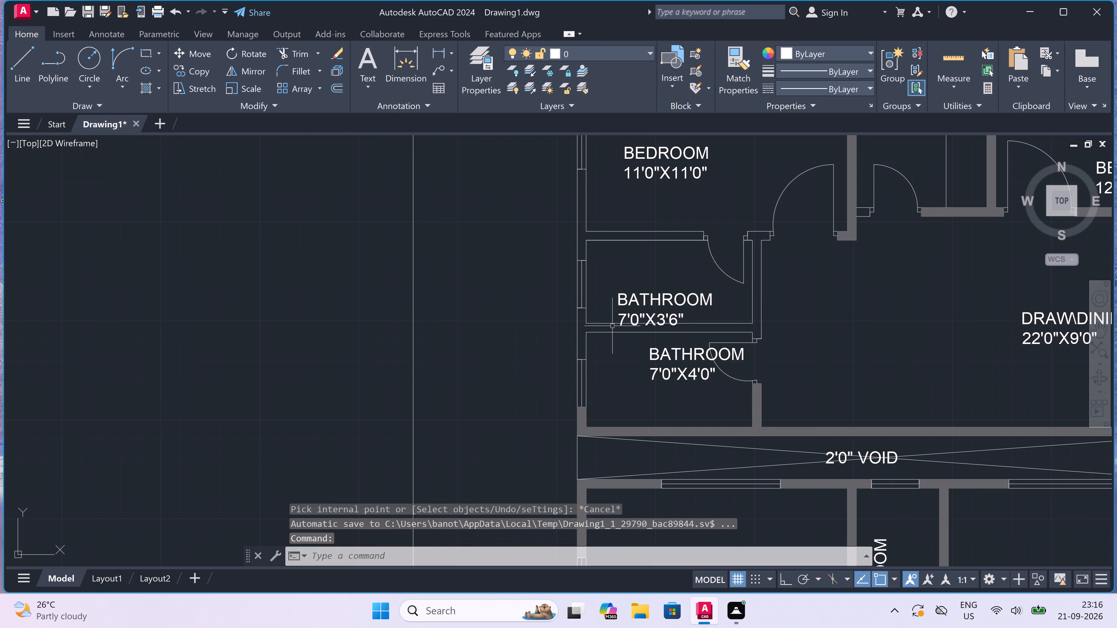
Move the BATHROOM 7'0"X3'6" label about 1'-2" straight north, off the wall shared with the 7'0"X4'0" bathroom.
left_click(633, 305)
left_click(622, 292)
left_click(618, 266)
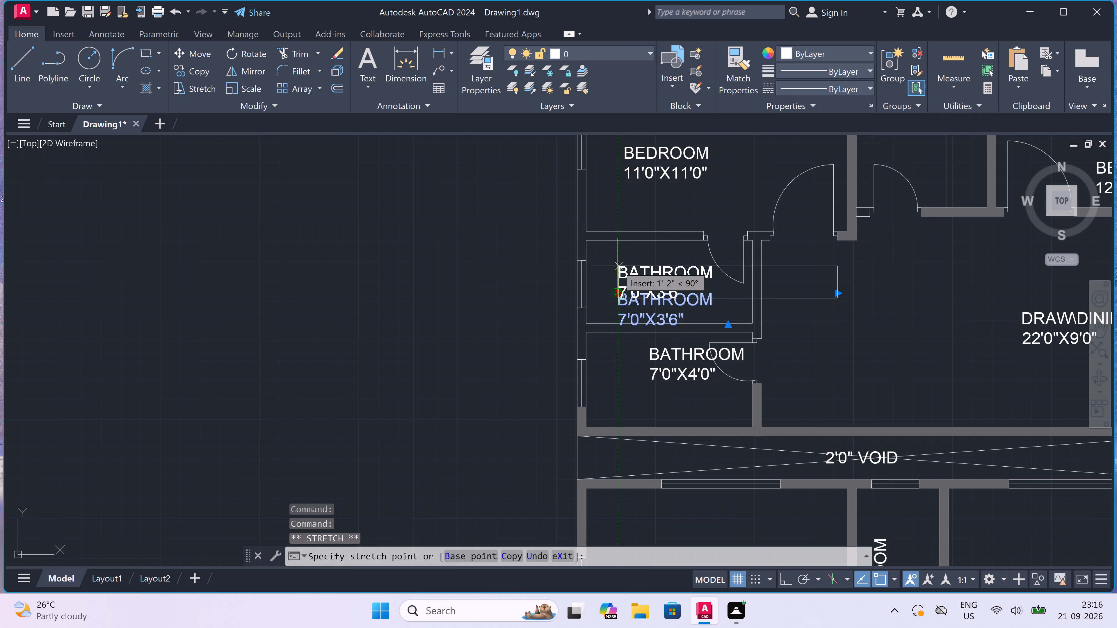
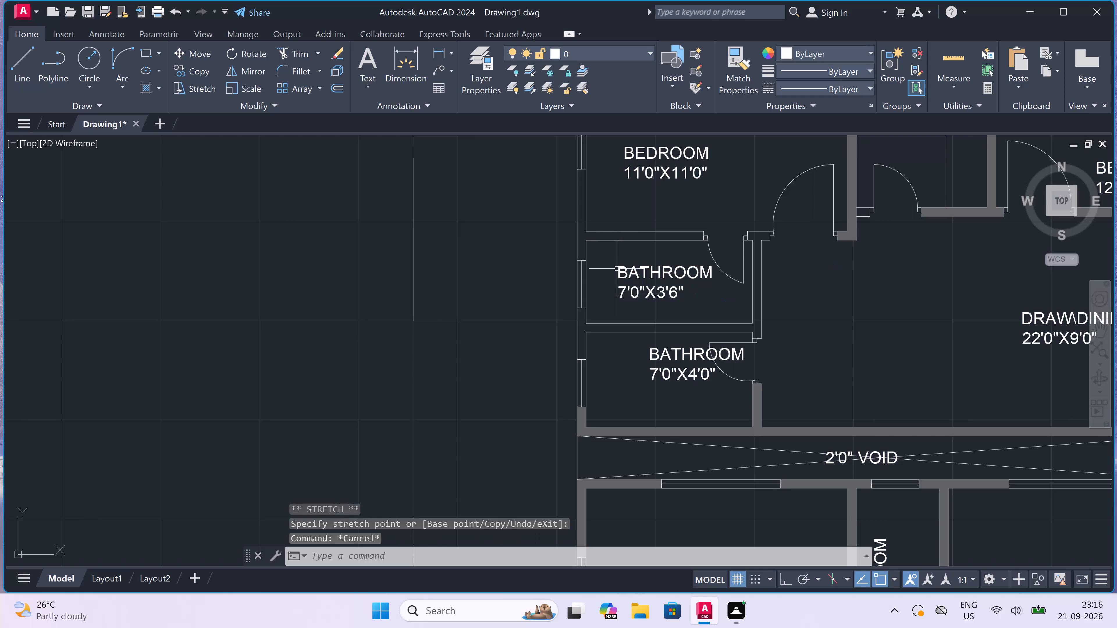
Start a new solid hatch in colour 99,100,102 for the unfilled walls around the 7'0"X3'6" and 7'0"X4'0" bathrooms.
type("H")
key("space")
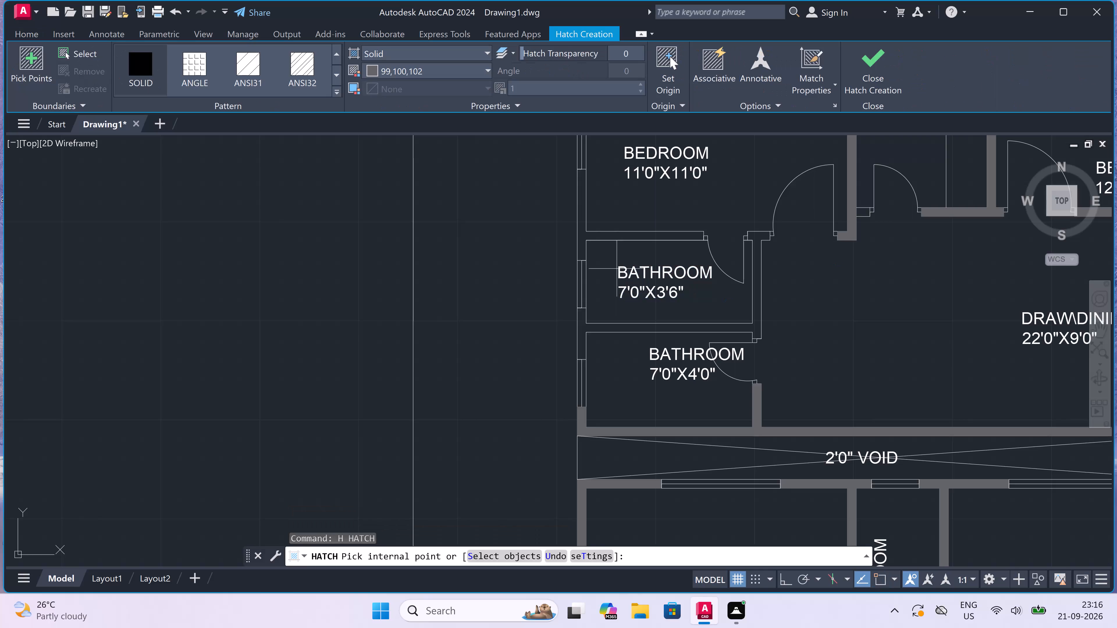
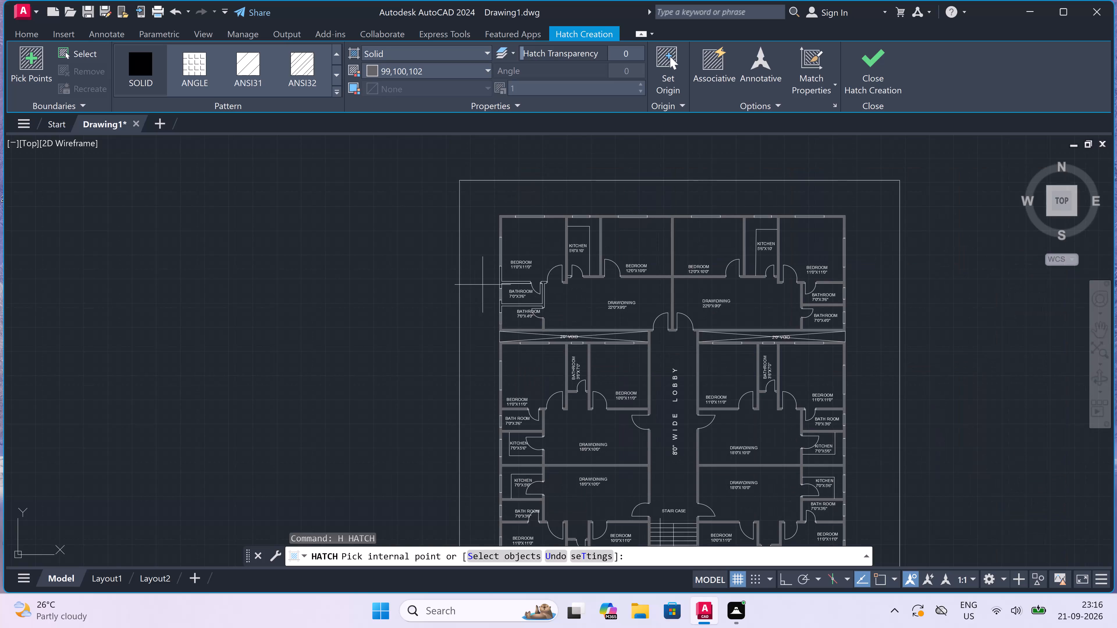
Fill the remaining walls around the upper-left 7'0"X3'6" and 7'0"X4'0" bathrooms with the solid 99,100,102 hatch, undoing any fill that spills into rooms.
scroll(491, 249, "up", 3)
scroll(493, 253, "down", 2)
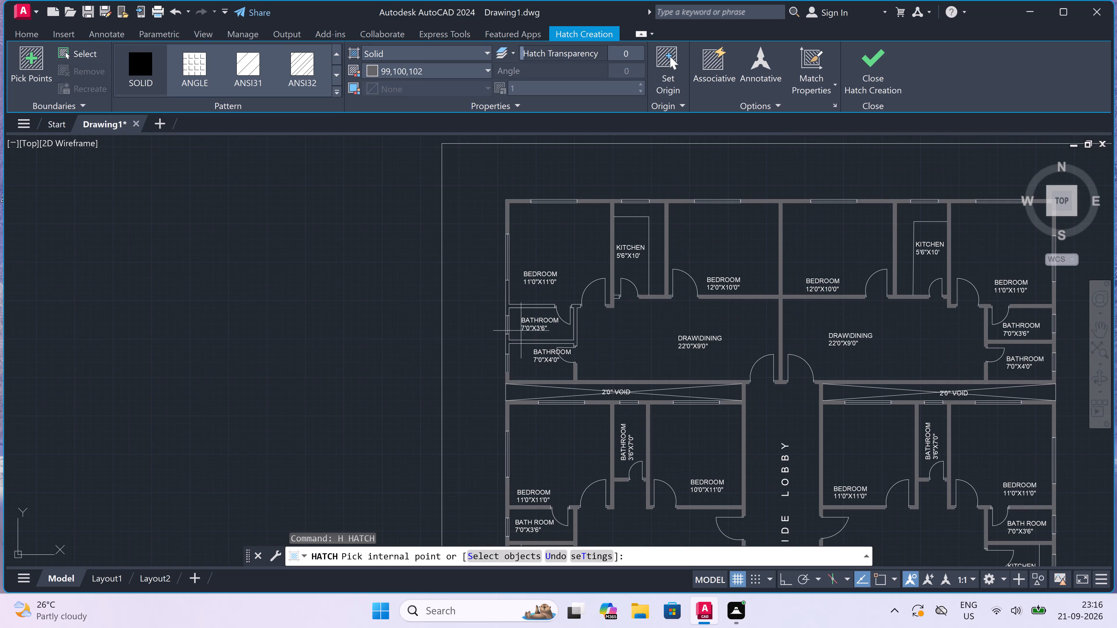
scroll(515, 360, "up", 2)
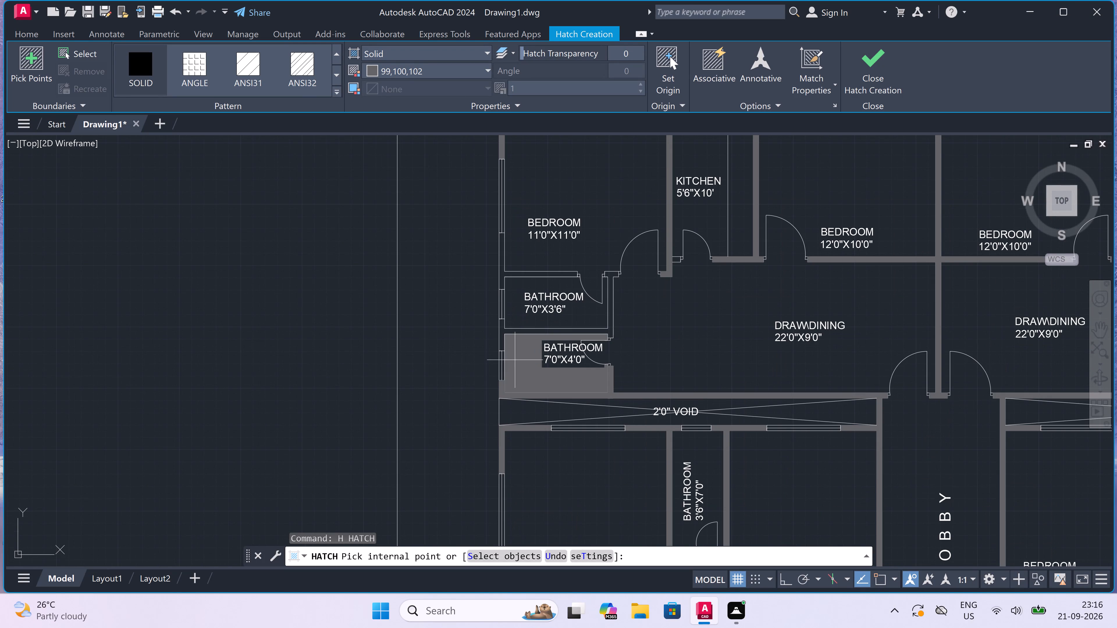
scroll(482, 325, "up", 2)
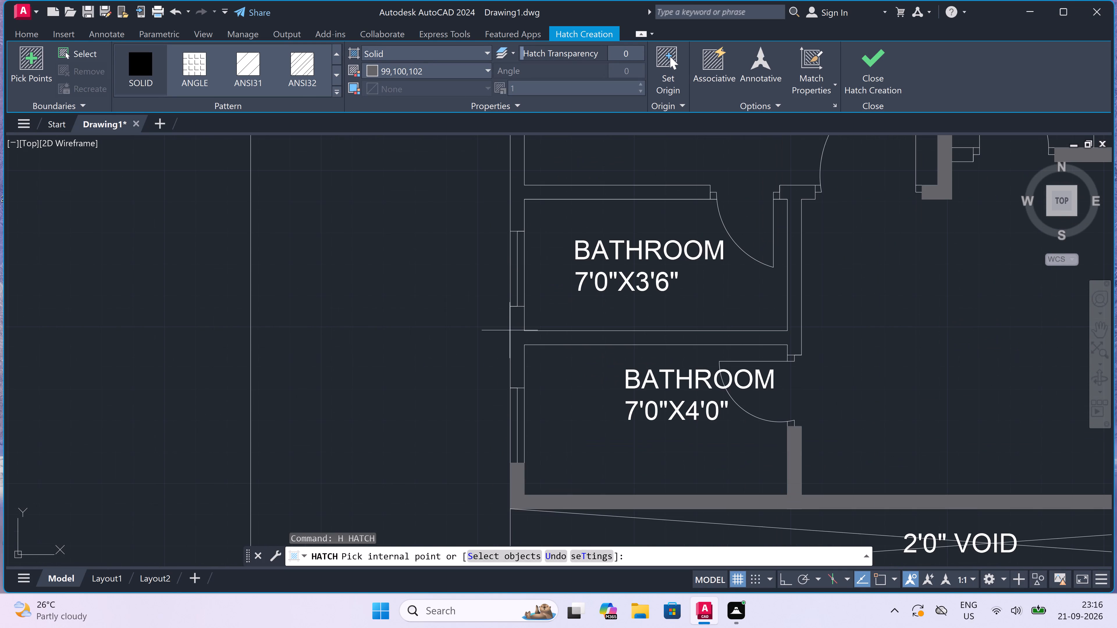
scroll(512, 333, "up", 1)
left_click(515, 337)
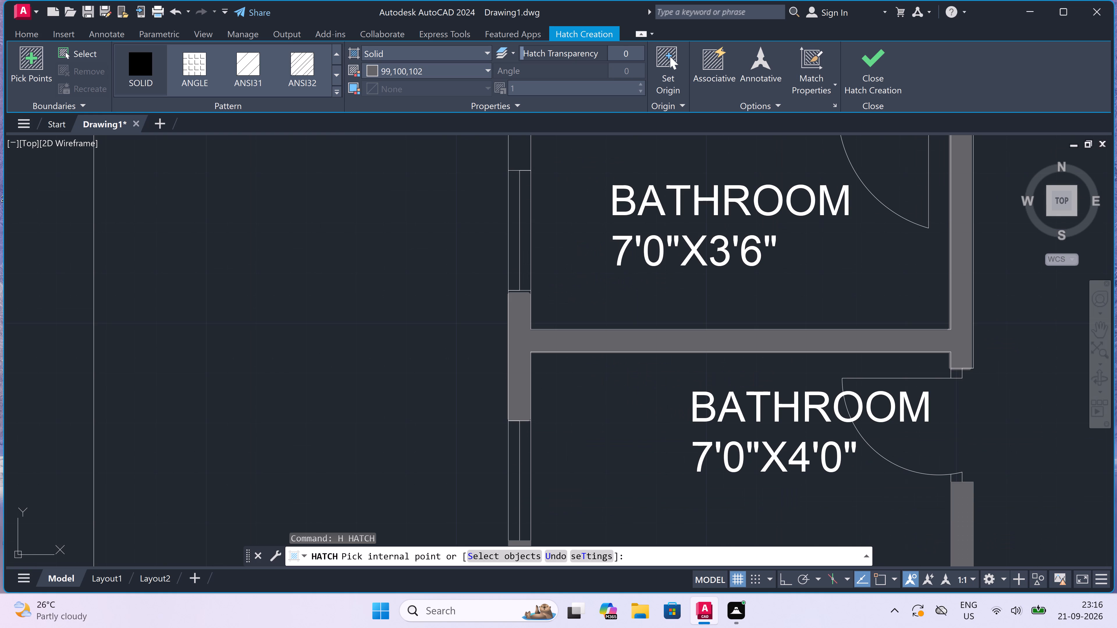
scroll(515, 337, "down", 3)
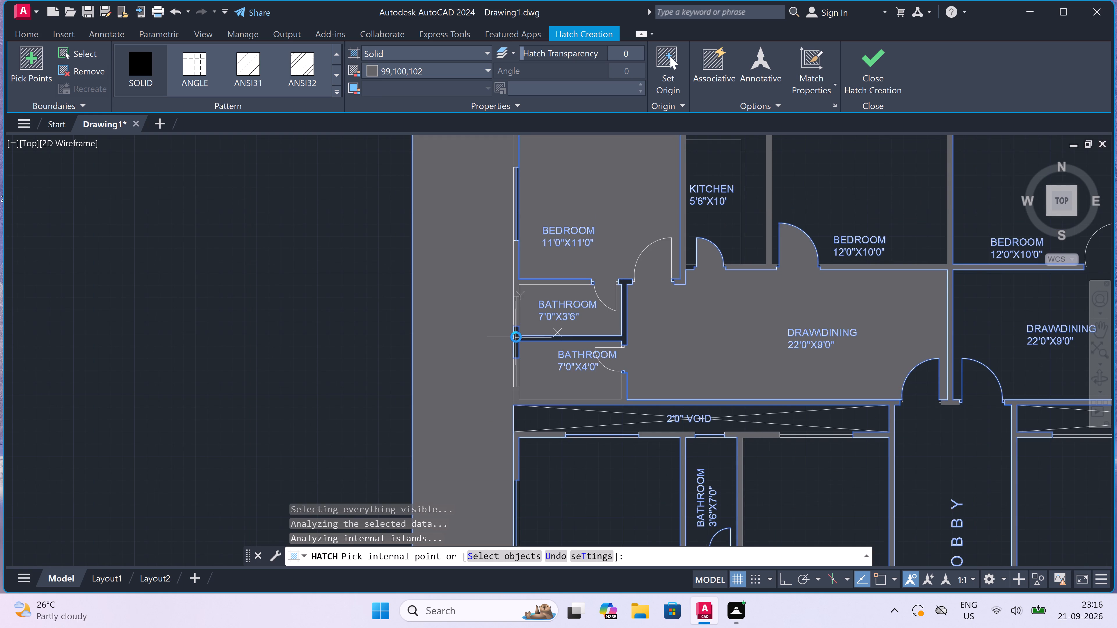
key("ctrl+z")
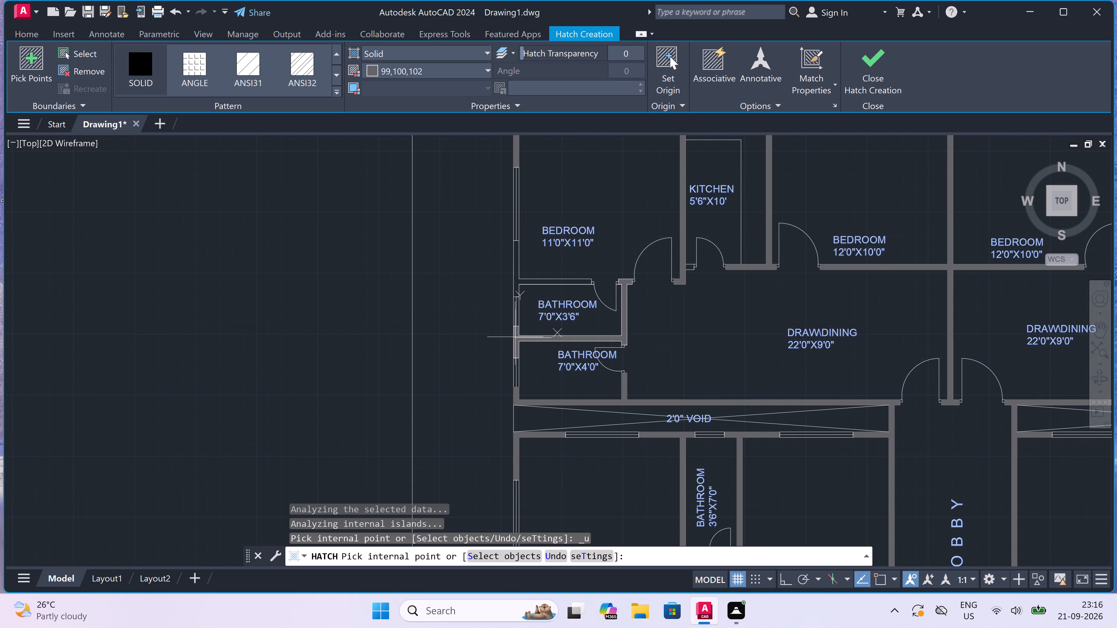
left_click(516, 338)
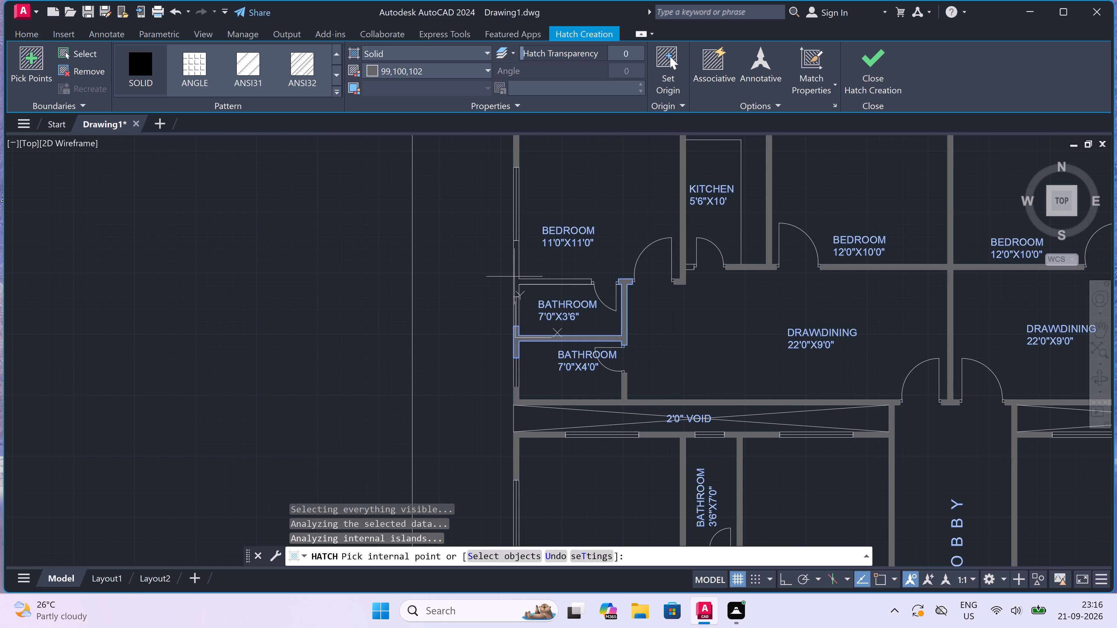
left_click(515, 274)
scroll(516, 275, "down", 1)
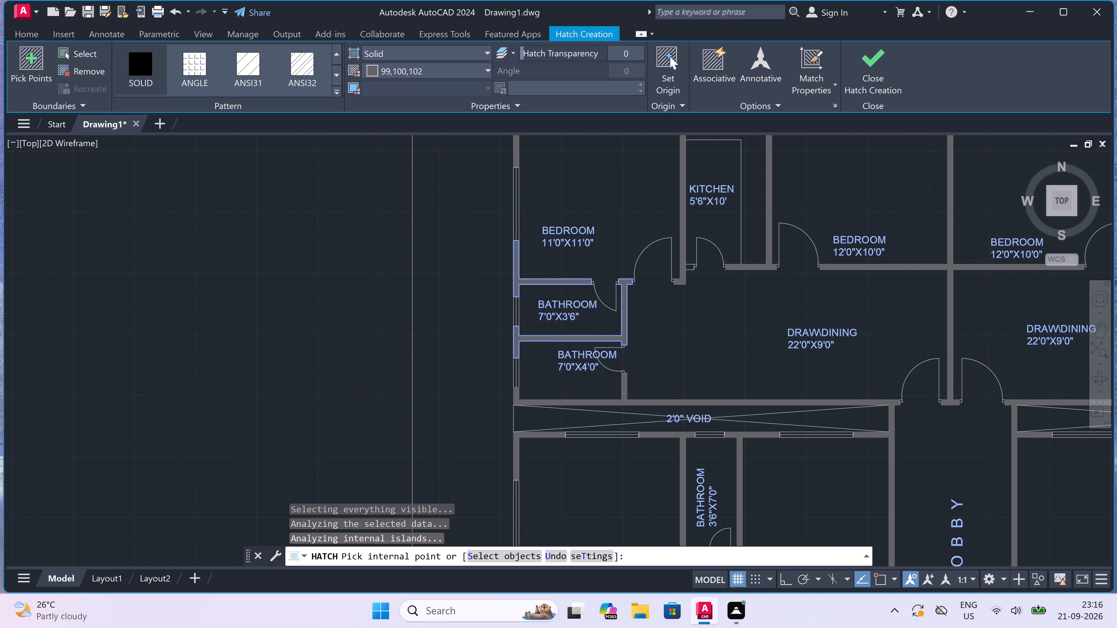
scroll(516, 275, "down", 1)
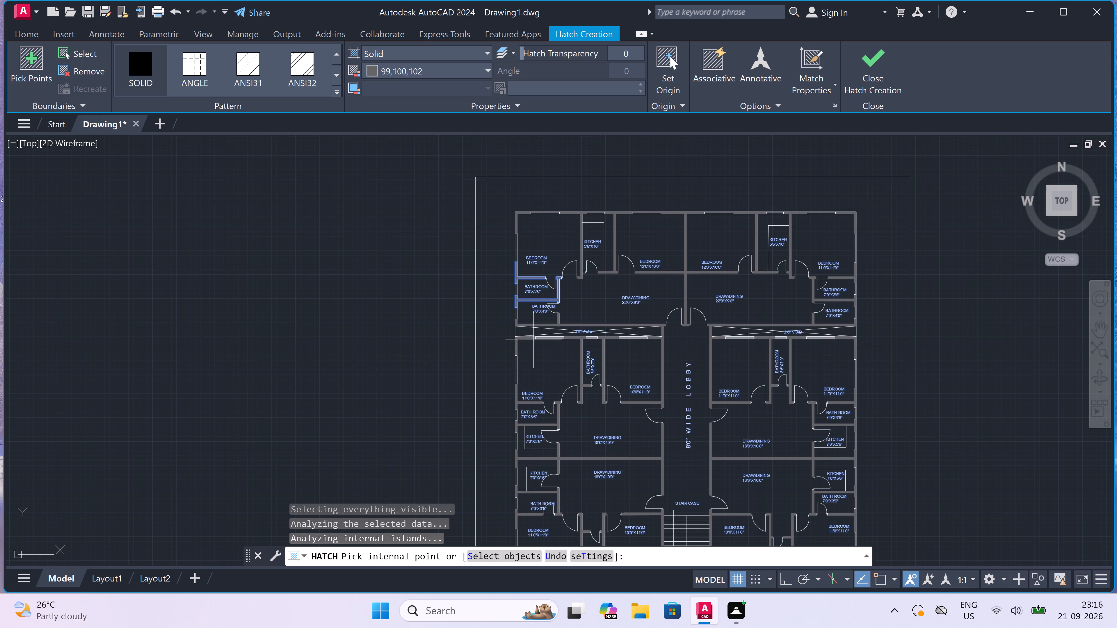
scroll(559, 296, "down", 2)
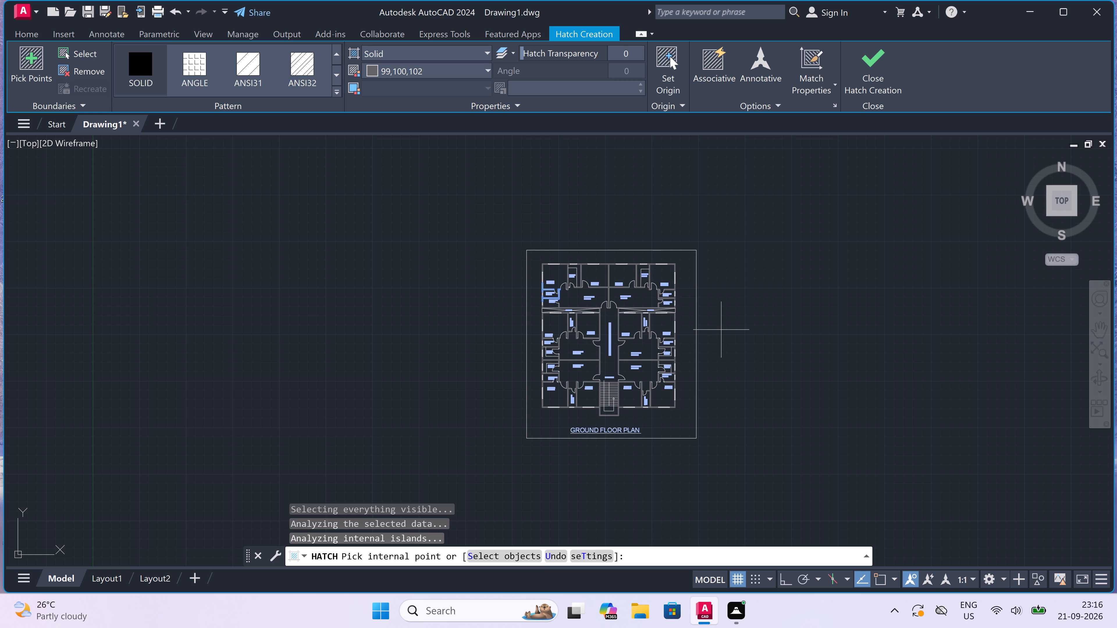
key("Escape")
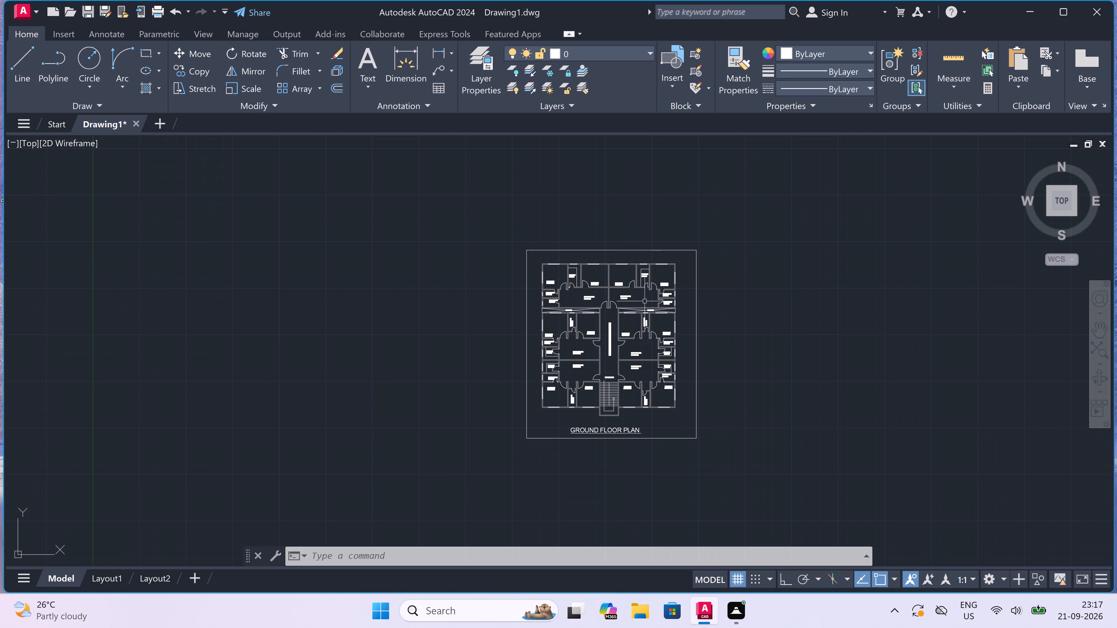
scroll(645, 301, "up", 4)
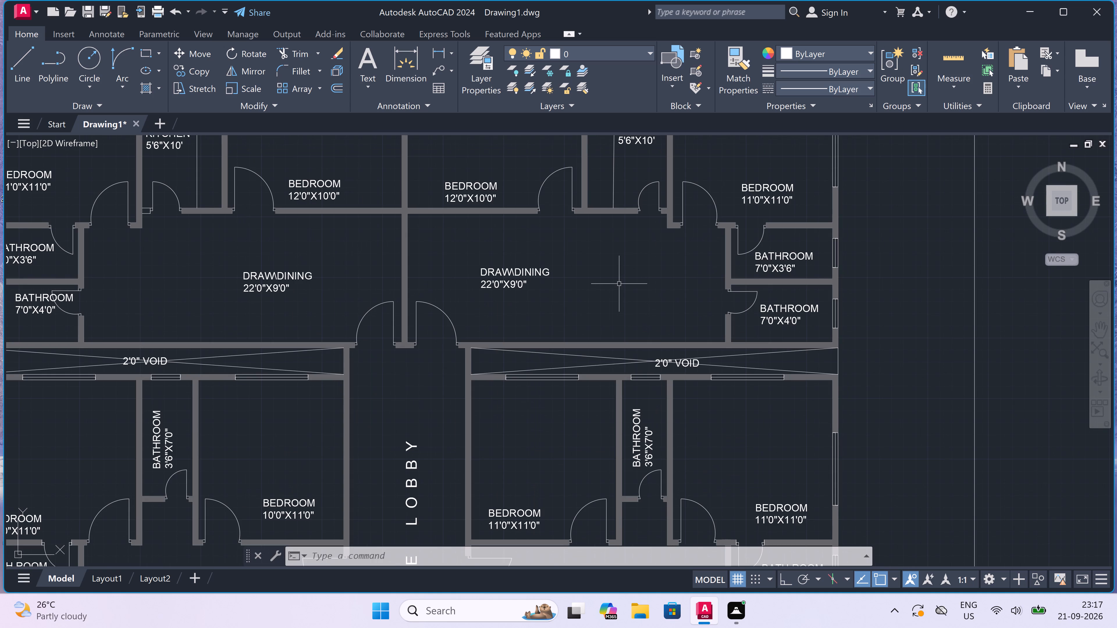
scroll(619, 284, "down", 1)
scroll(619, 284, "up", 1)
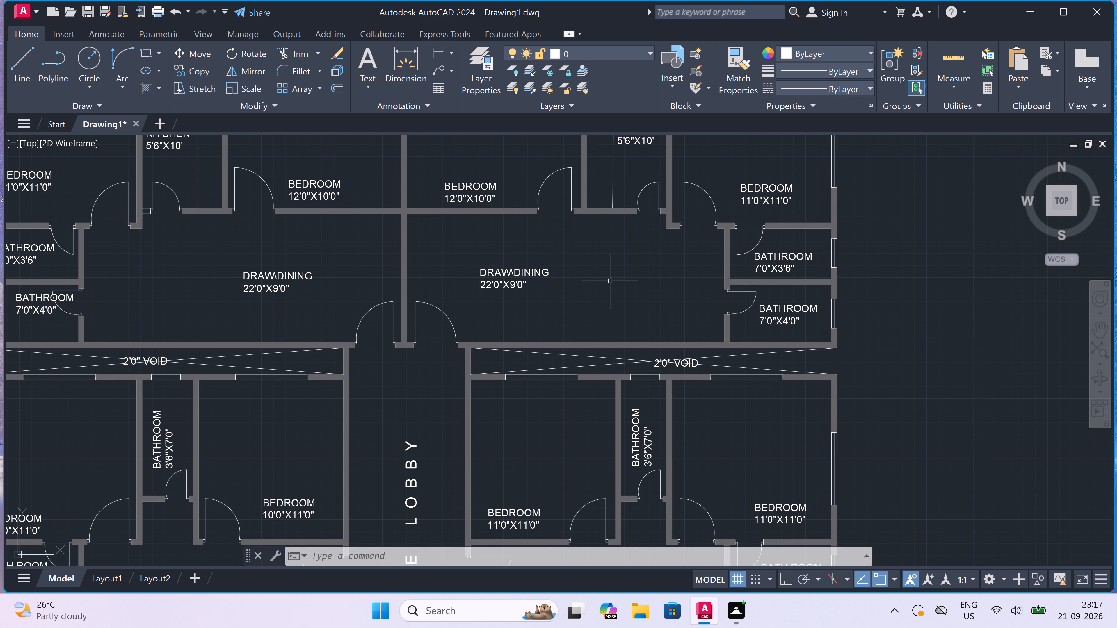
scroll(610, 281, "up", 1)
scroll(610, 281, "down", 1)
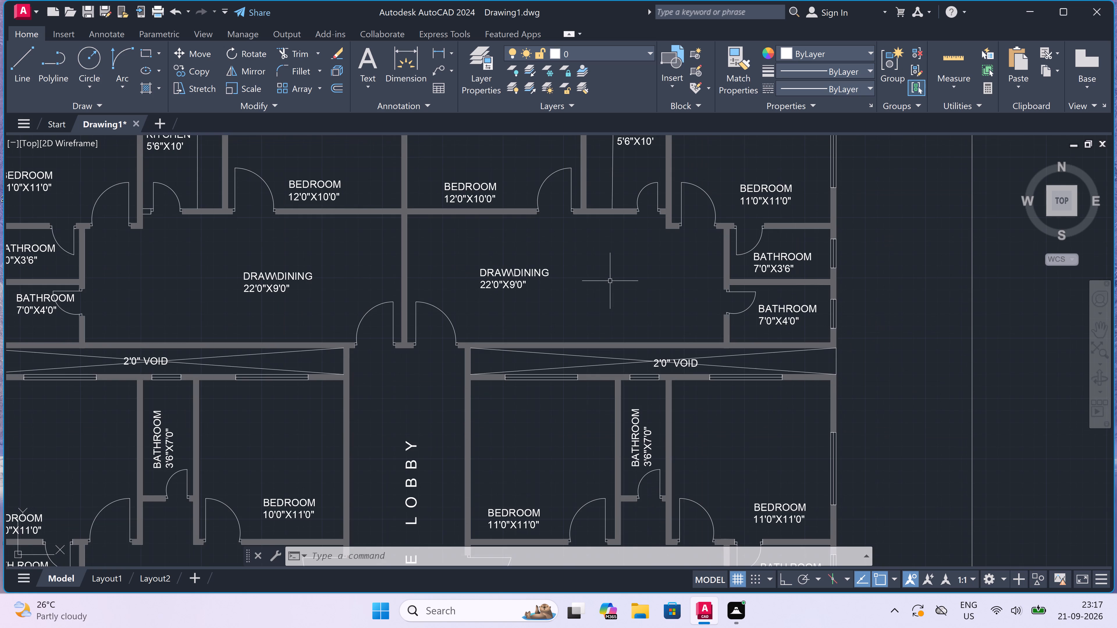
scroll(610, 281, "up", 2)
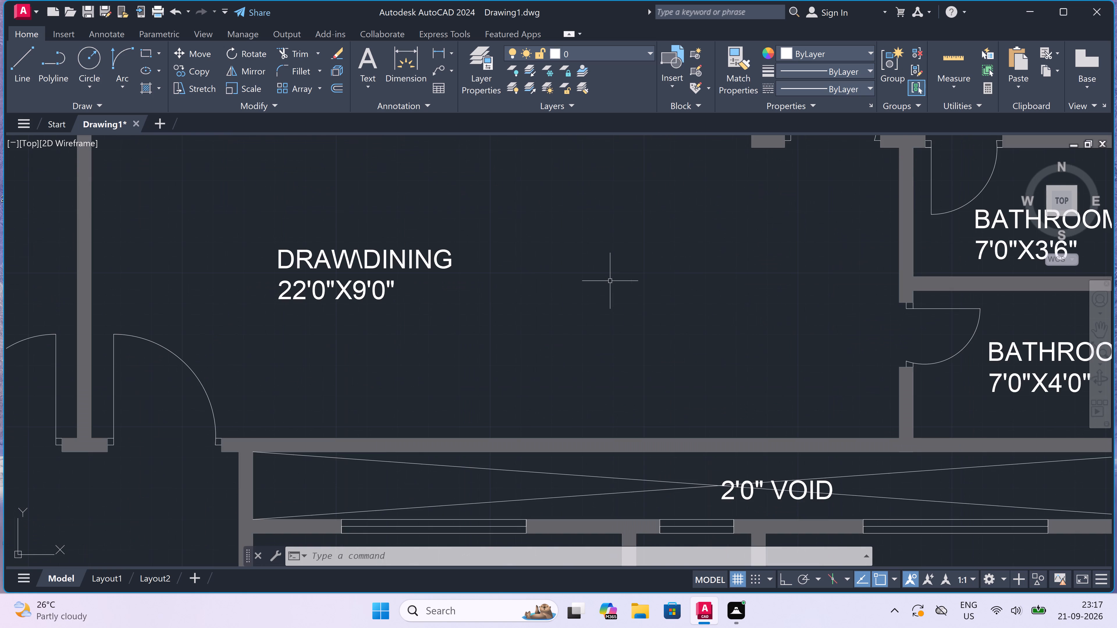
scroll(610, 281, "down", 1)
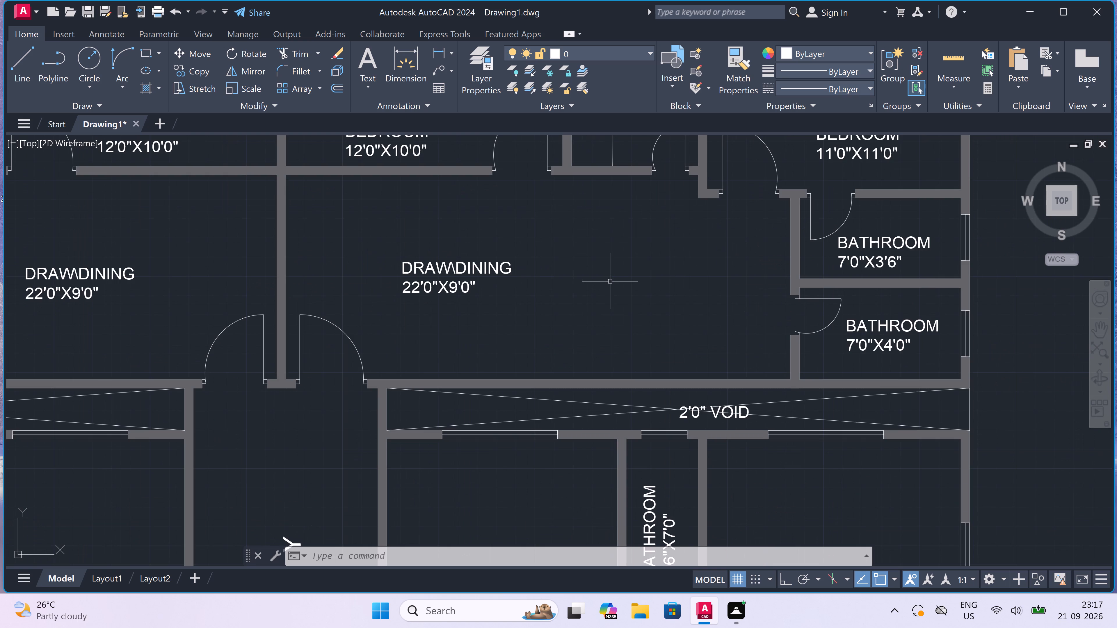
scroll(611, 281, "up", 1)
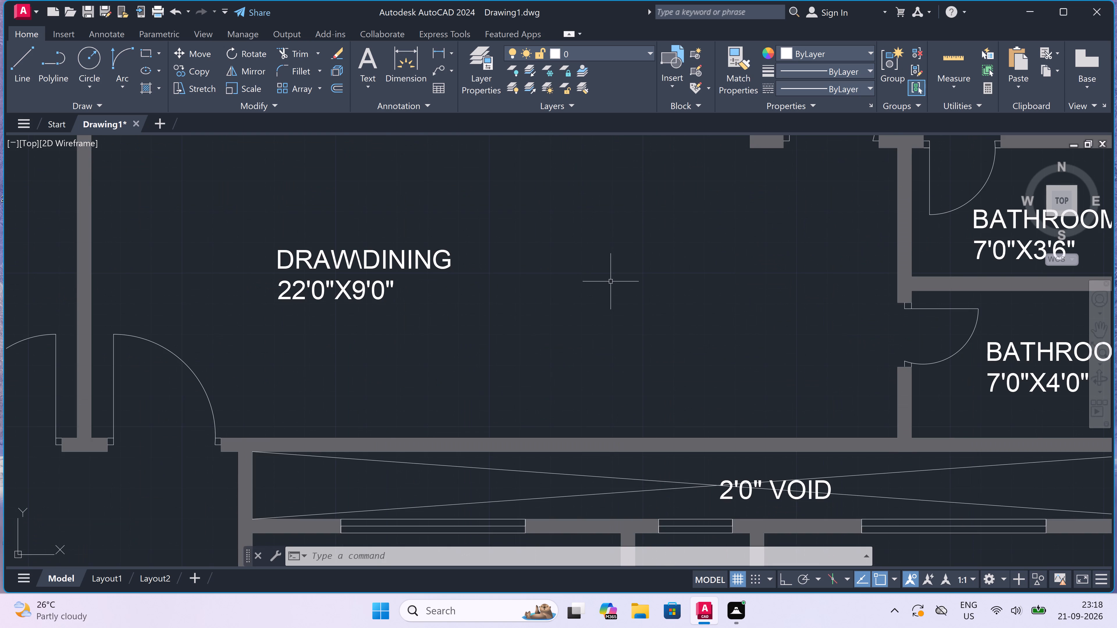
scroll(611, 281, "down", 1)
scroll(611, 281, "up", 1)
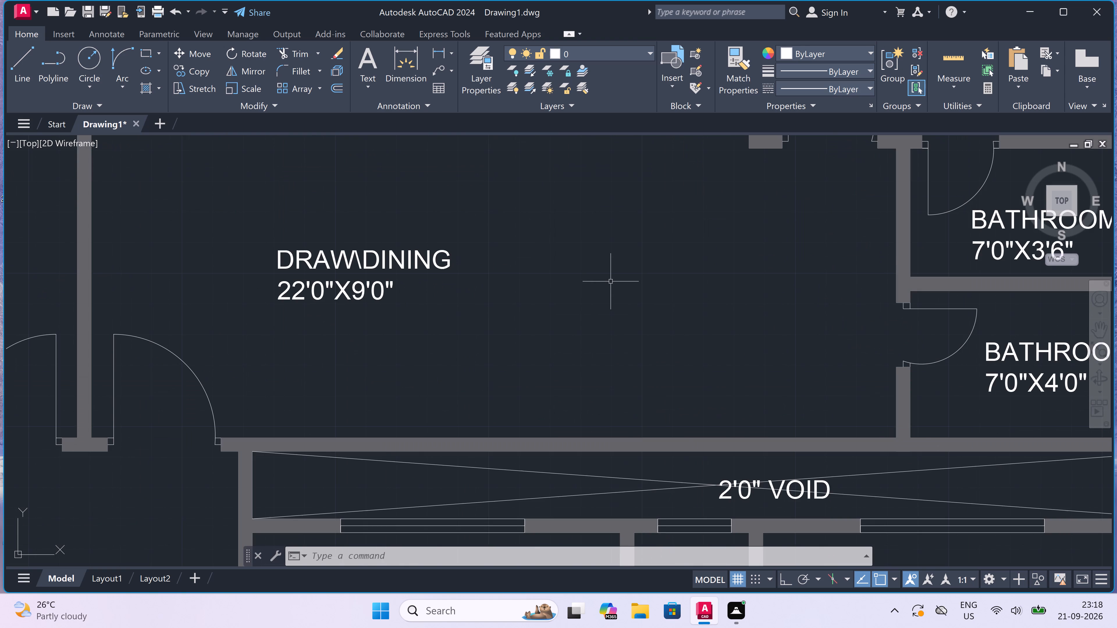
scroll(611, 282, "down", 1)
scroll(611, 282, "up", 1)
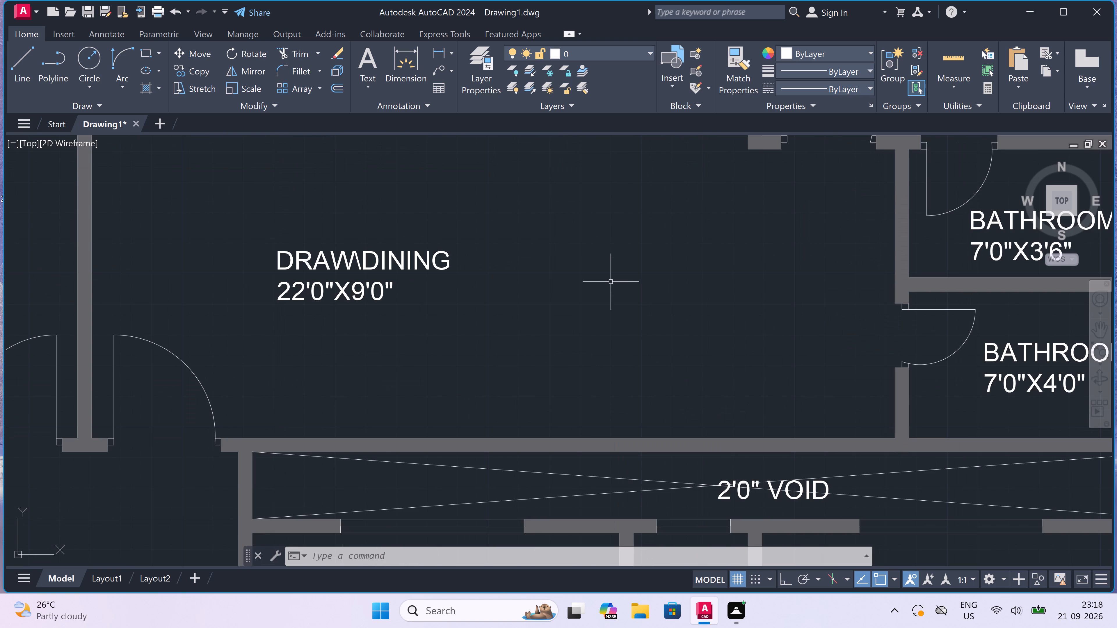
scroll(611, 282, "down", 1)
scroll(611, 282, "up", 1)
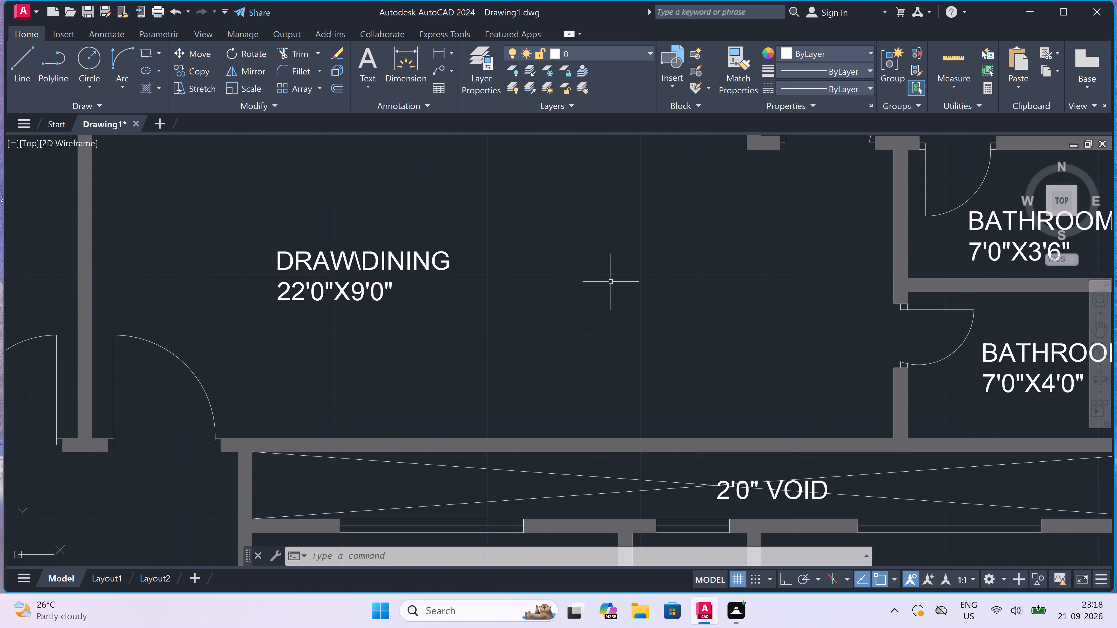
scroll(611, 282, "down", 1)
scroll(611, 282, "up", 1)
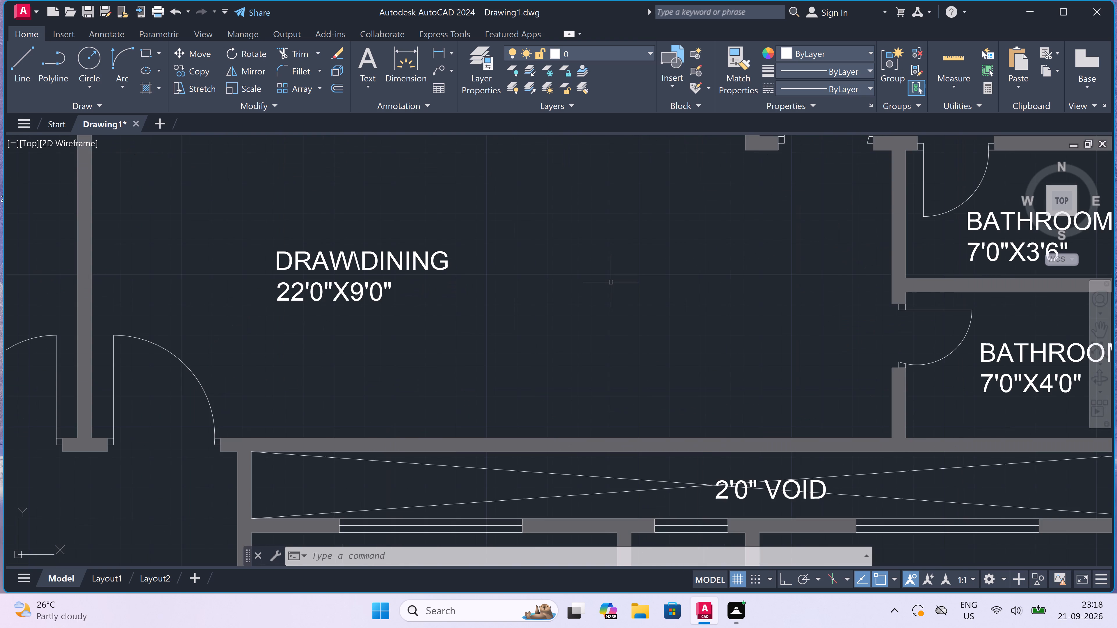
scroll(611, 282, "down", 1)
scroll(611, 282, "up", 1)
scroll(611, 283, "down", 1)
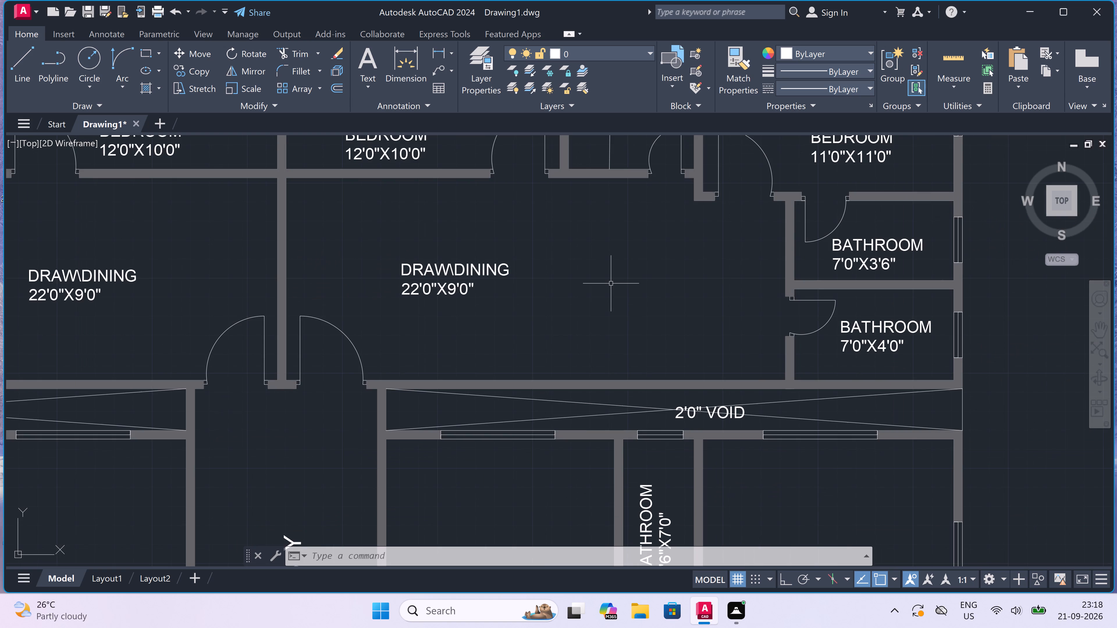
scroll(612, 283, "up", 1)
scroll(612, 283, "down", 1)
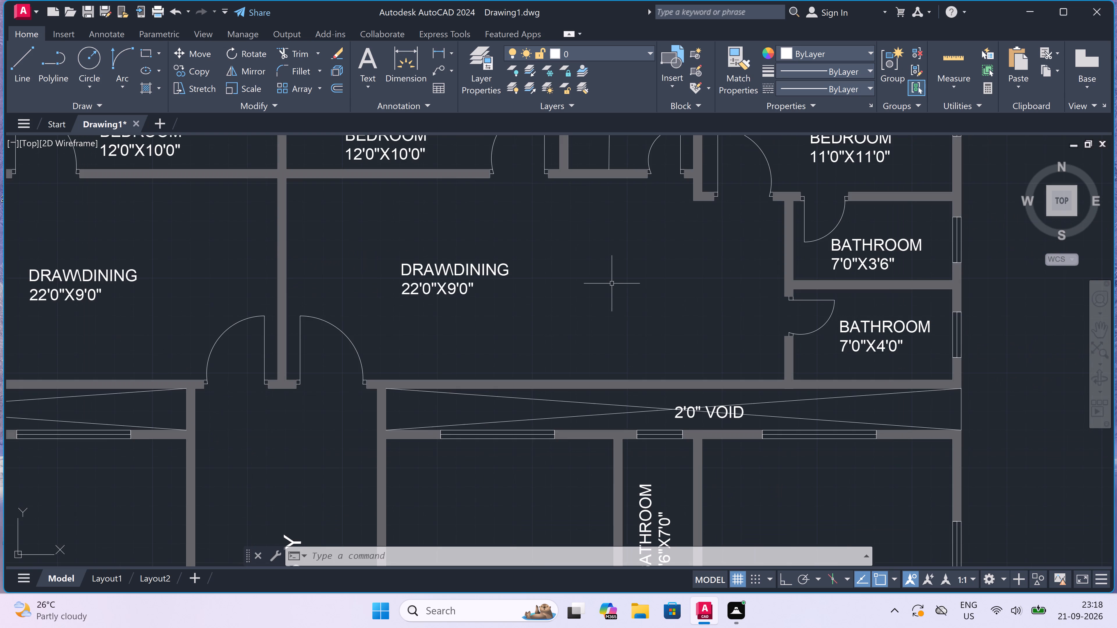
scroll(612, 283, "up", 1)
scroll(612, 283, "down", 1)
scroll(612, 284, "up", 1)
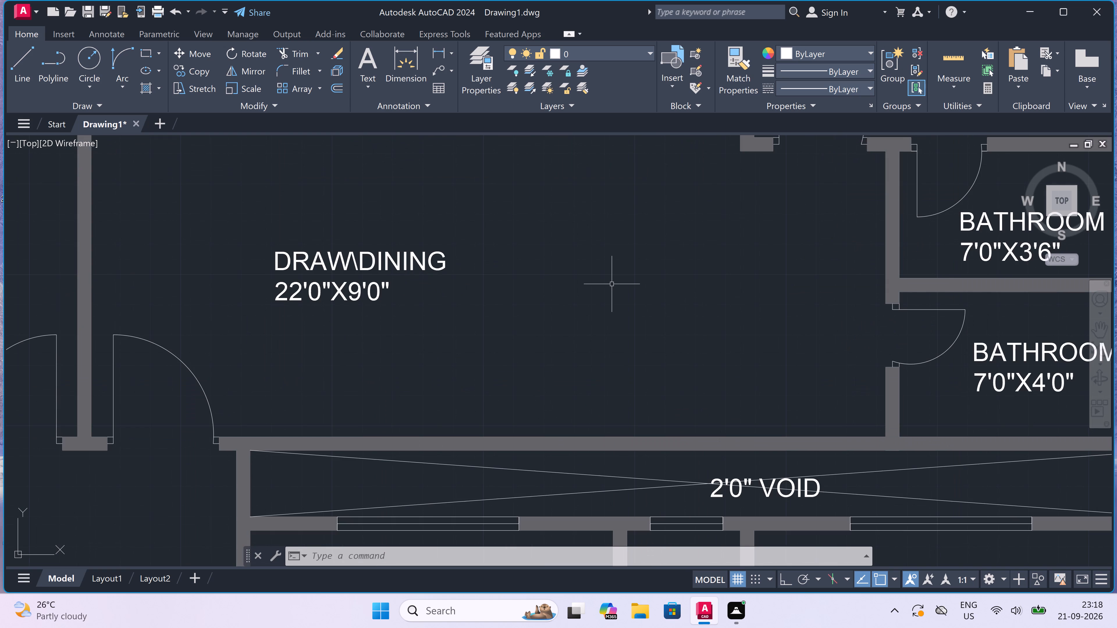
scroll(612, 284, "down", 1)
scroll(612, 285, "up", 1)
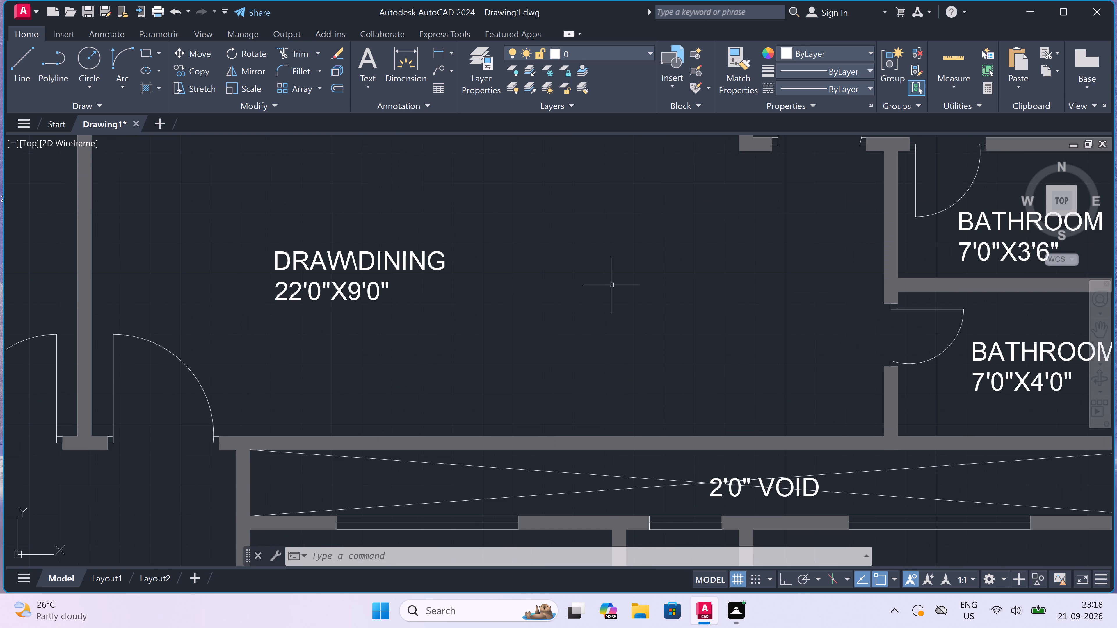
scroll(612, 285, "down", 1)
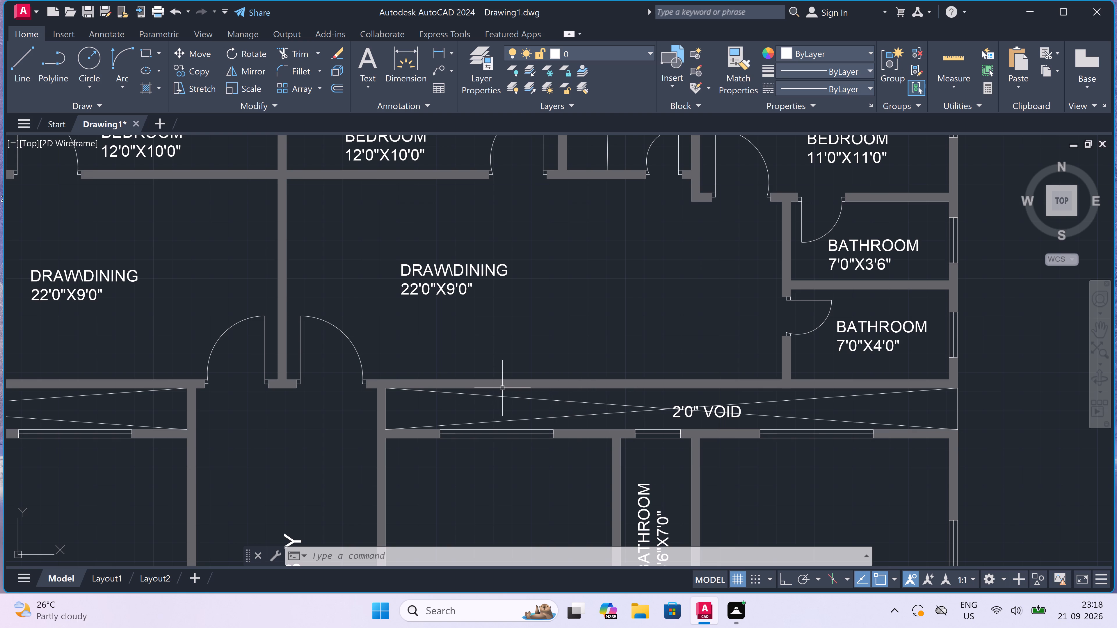
Examine the whole ground floor plan, especially the walls around the stair case and adjoining bedrooms, for complete hatch fill.
scroll(509, 379, "down", 3)
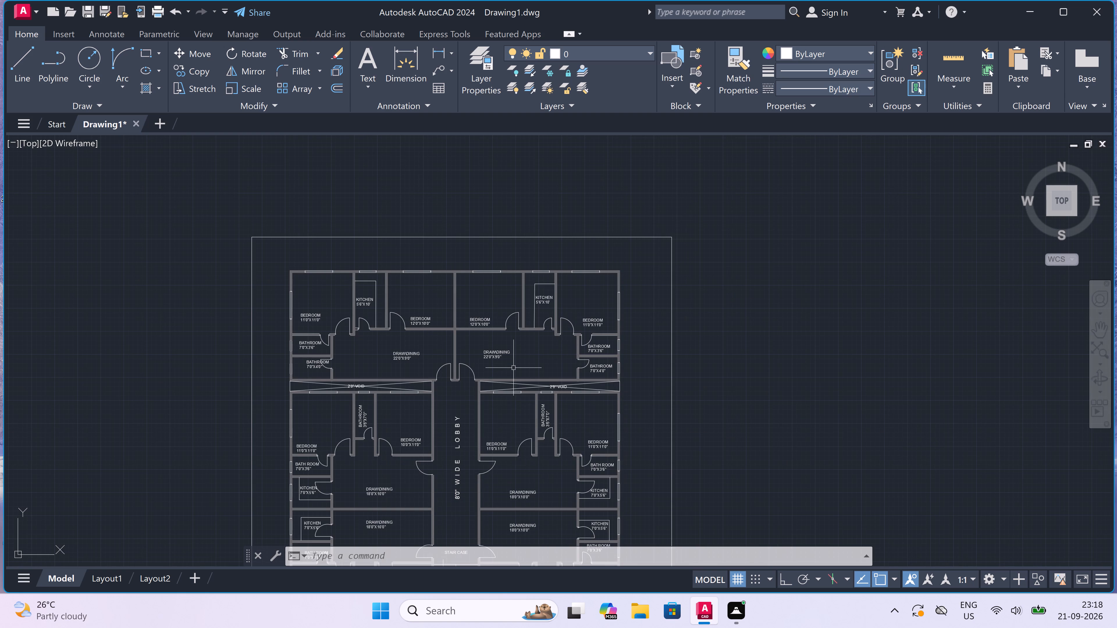
scroll(513, 368, "down", 2)
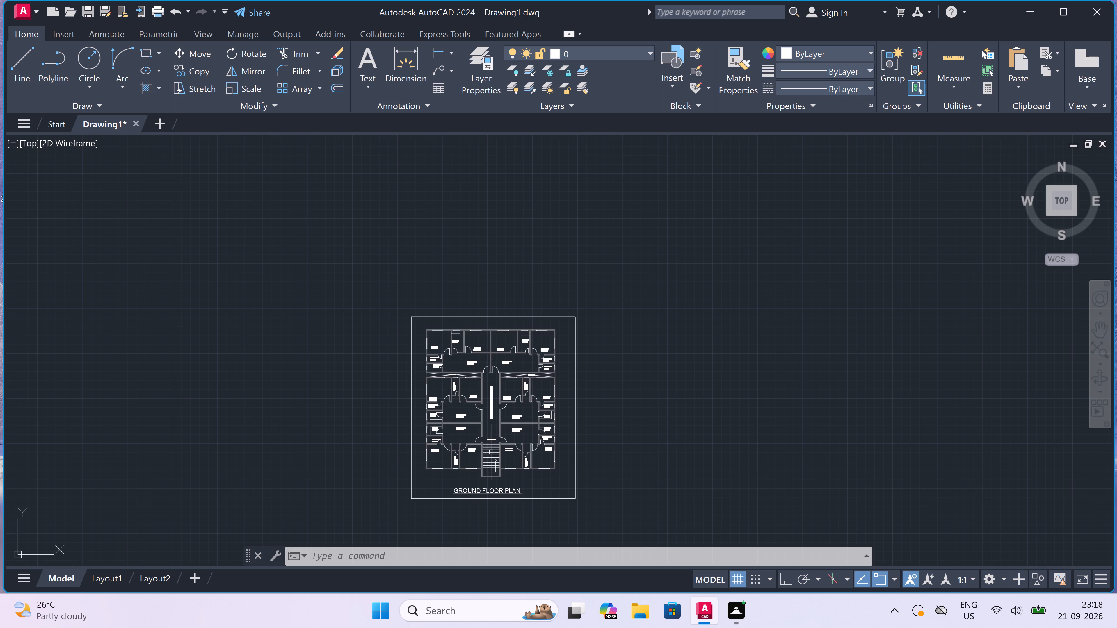
scroll(490, 454, "up", 5)
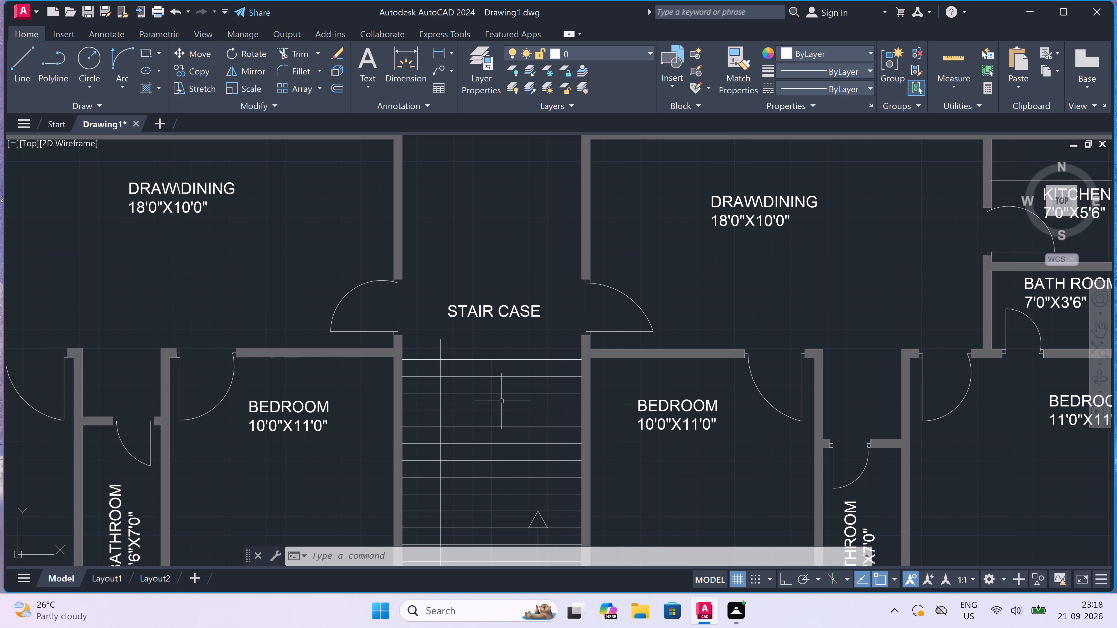
scroll(508, 342, "down", 4)
scroll(509, 395, "up", 2)
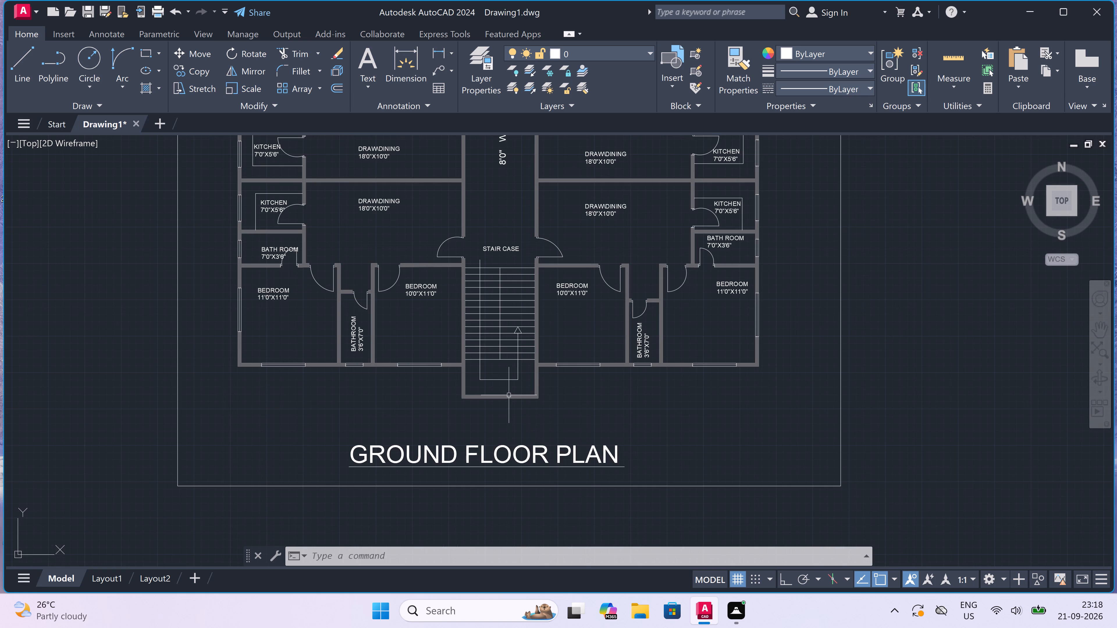
scroll(508, 396, "up", 1)
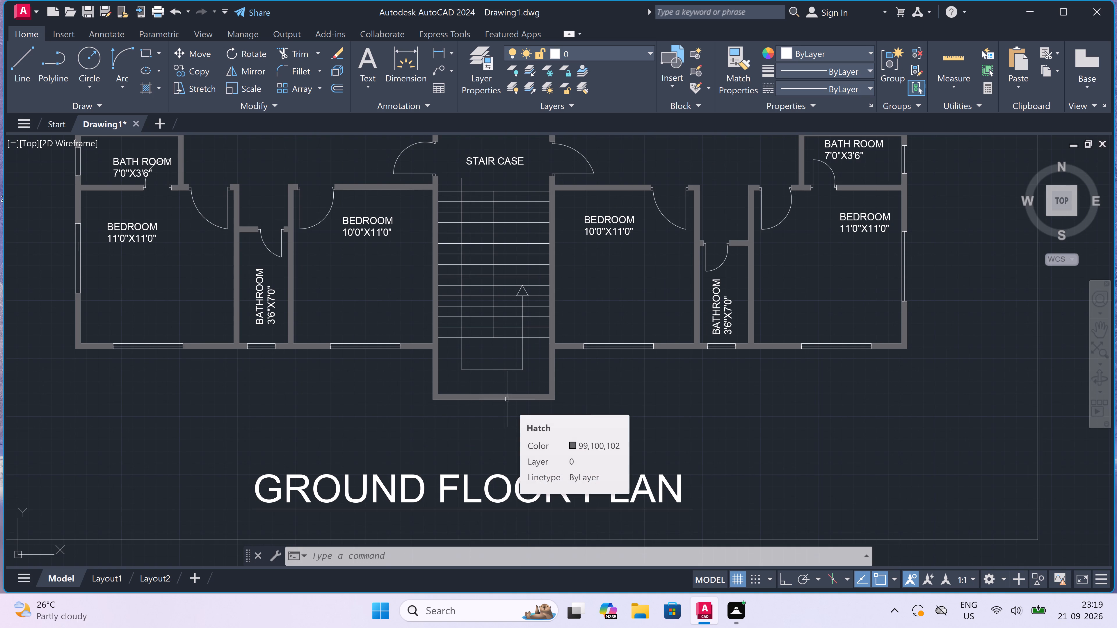
scroll(502, 398, "down", 1)
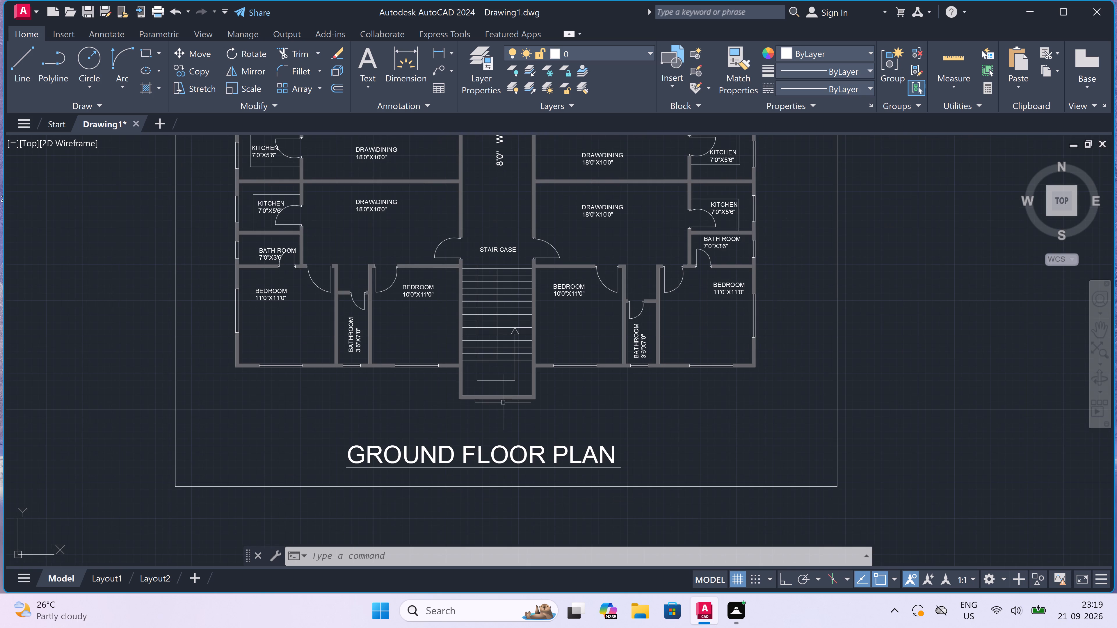
key("Escape")
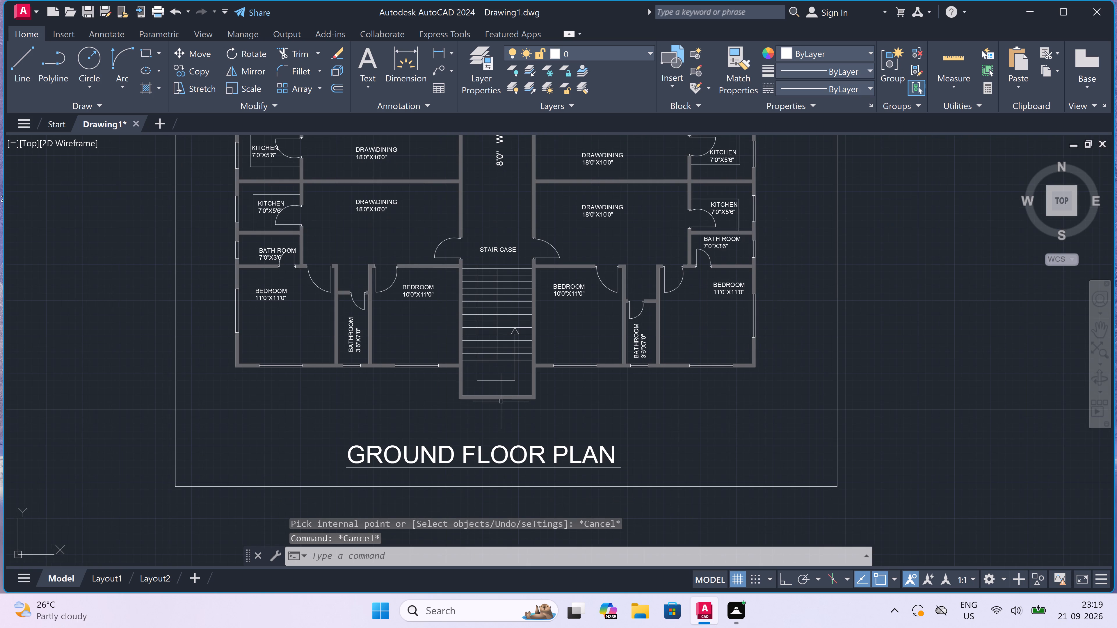
Delete the rectangular border frame around the ground floor plan and its title.
scroll(501, 401, "down", 3)
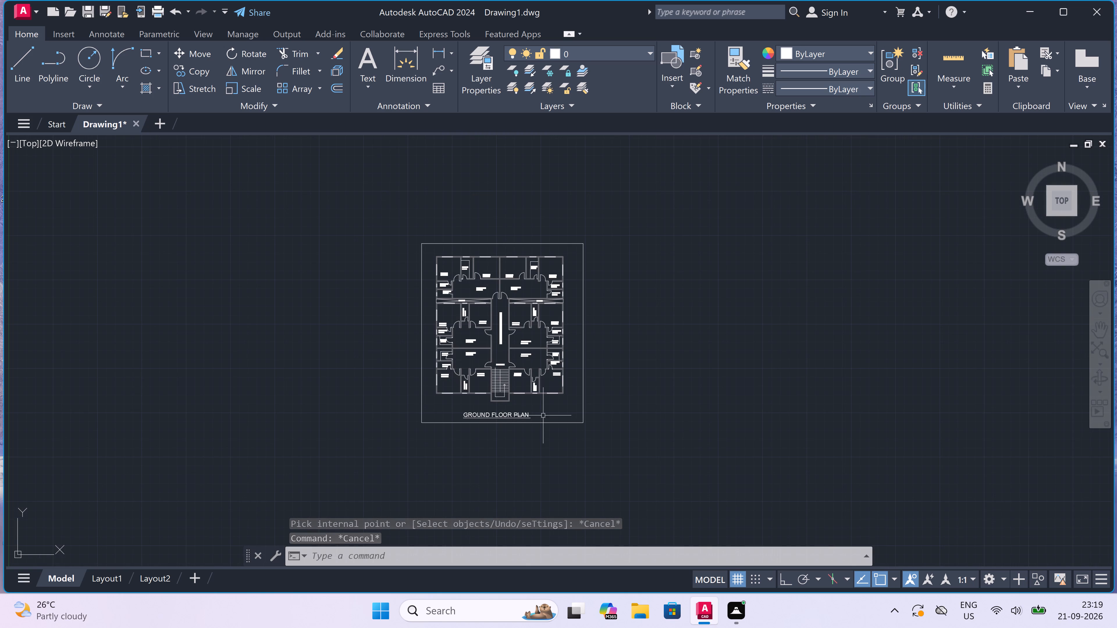
left_click(553, 417)
left_click(550, 438)
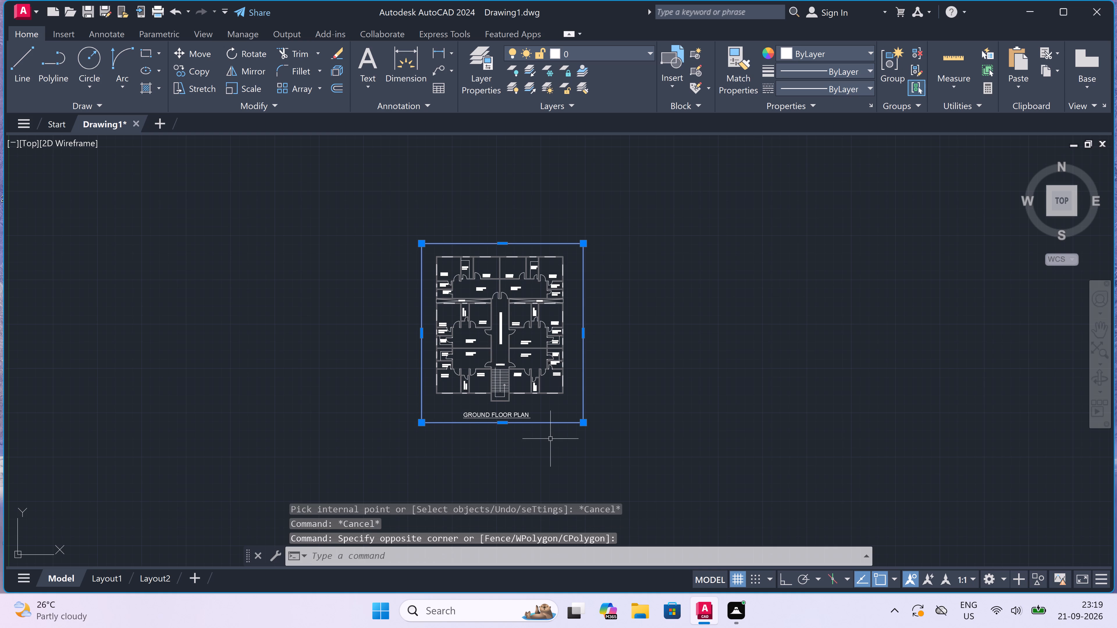
key("Delete")
Draw vertical construction lines through the plan's lower-left outer wall corner and both ends of the lower-left 11'0"X11'0" bedroom's bottom window.
type("XL")
key("space")
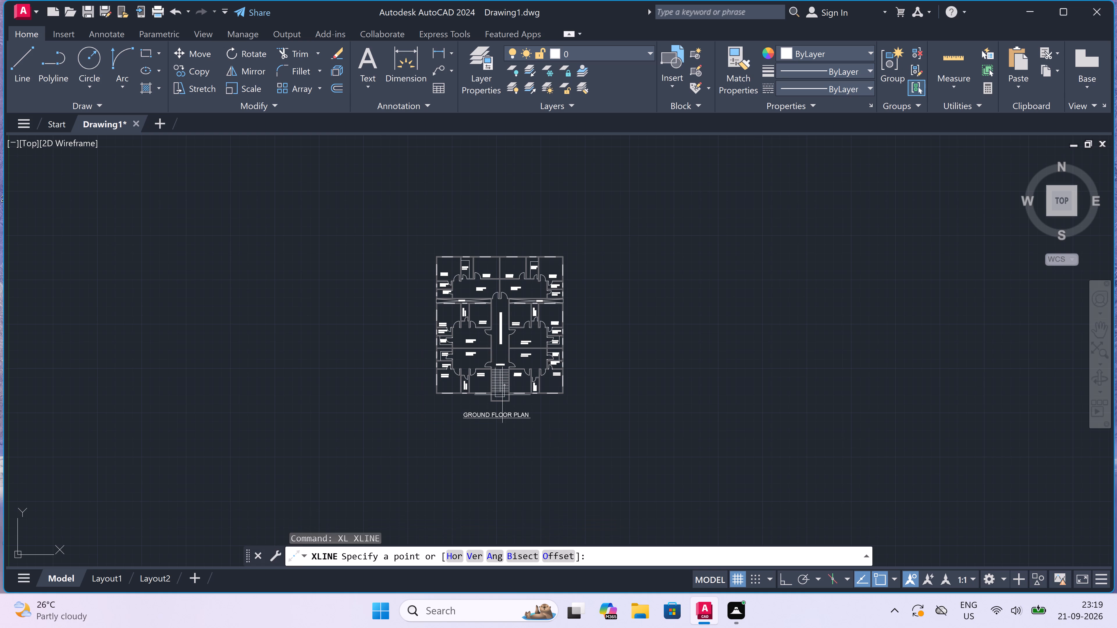
left_click(473, 554)
scroll(437, 314, "up", 3)
scroll(437, 481, "down", 1)
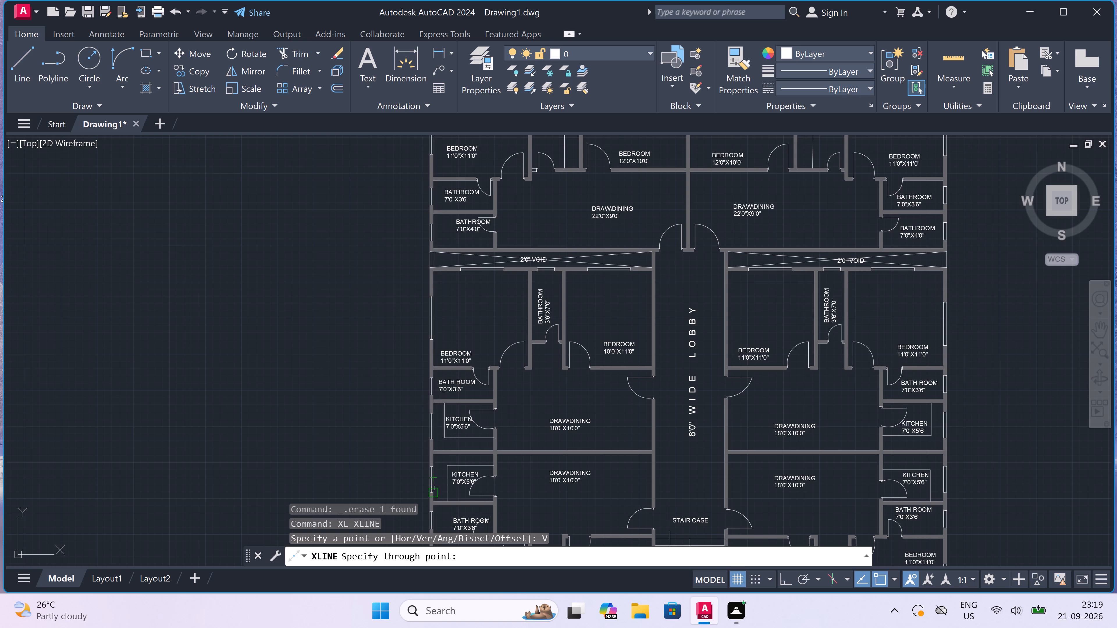
scroll(437, 481, "down", 4)
scroll(433, 506, "up", 4)
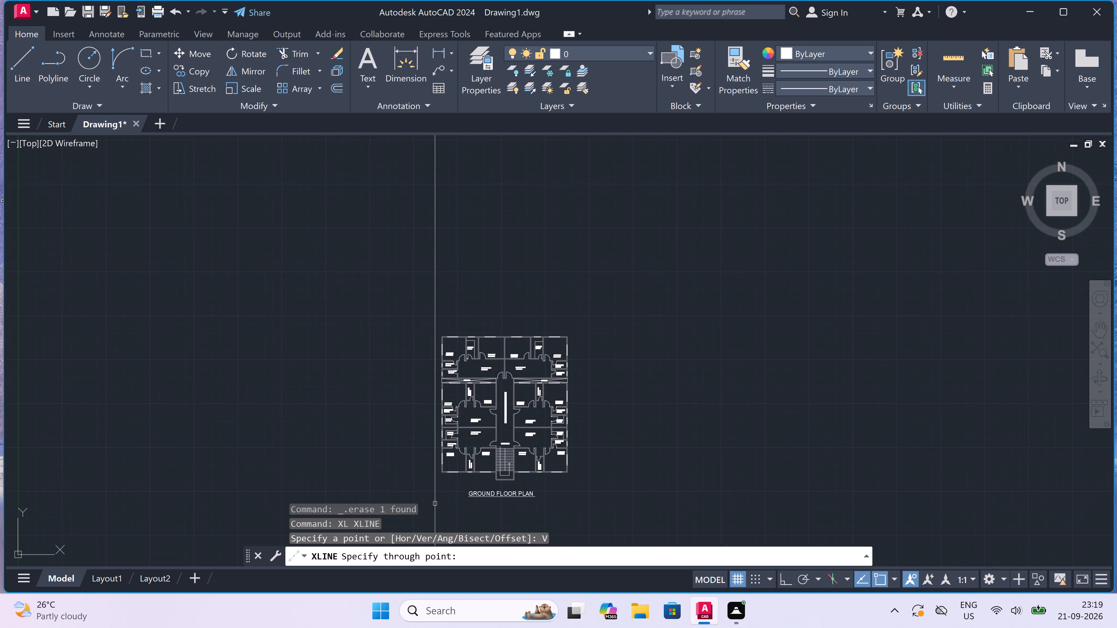
scroll(434, 410, "up", 1)
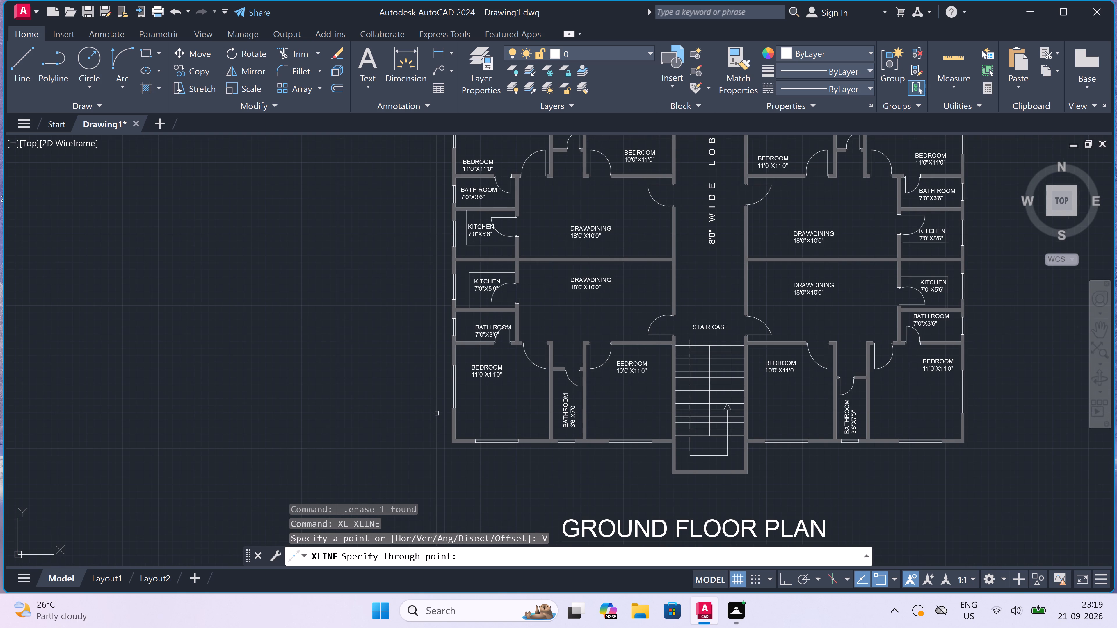
scroll(449, 433, "up", 1)
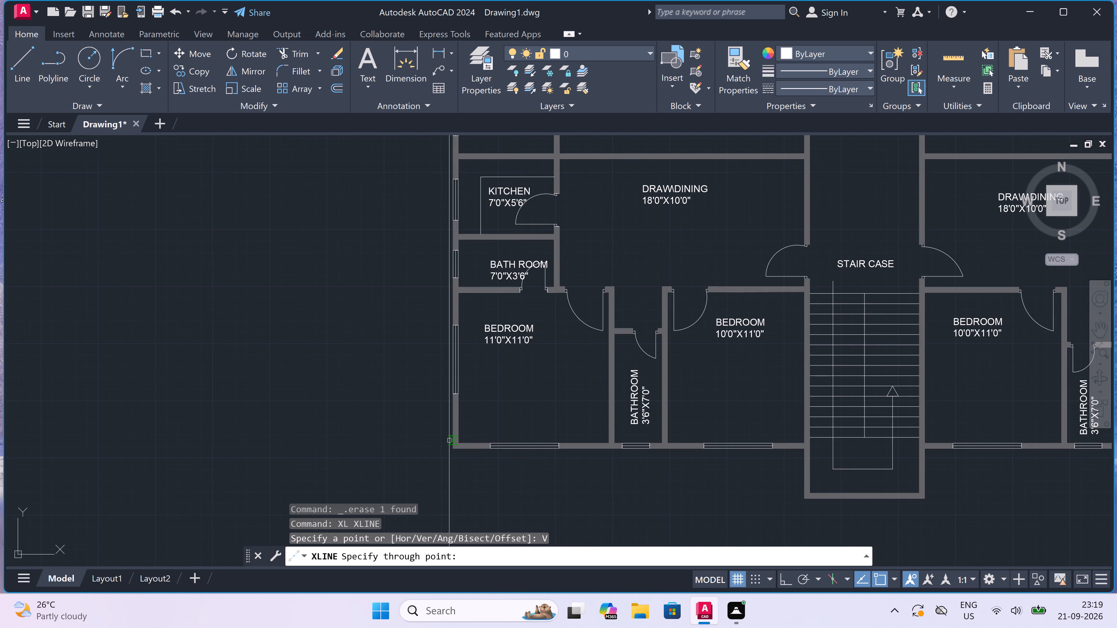
left_click(451, 447)
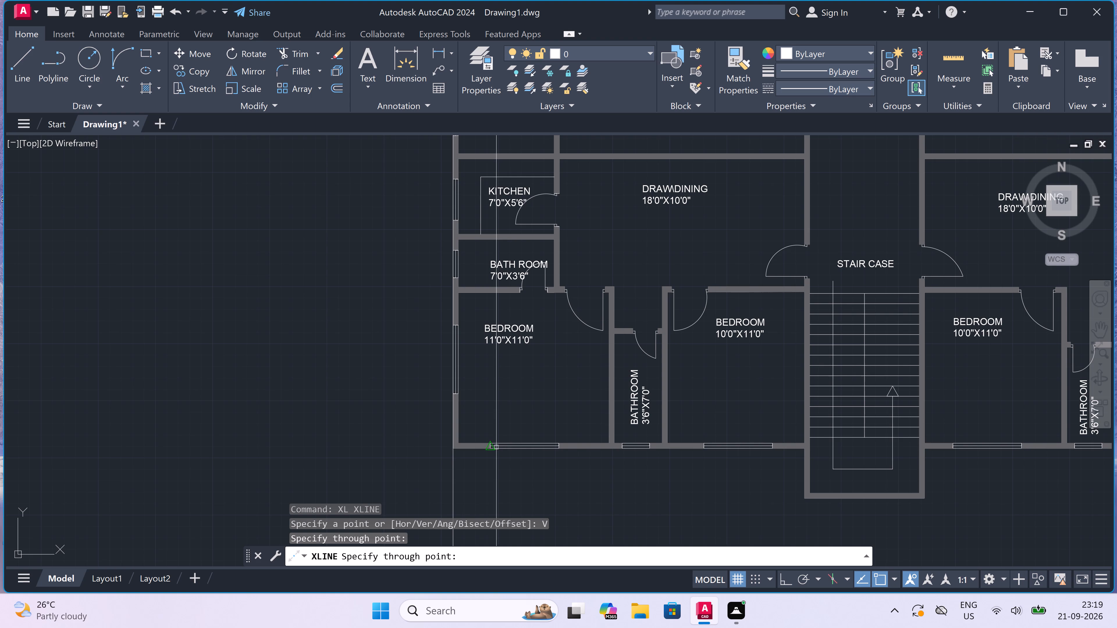
left_click(494, 447)
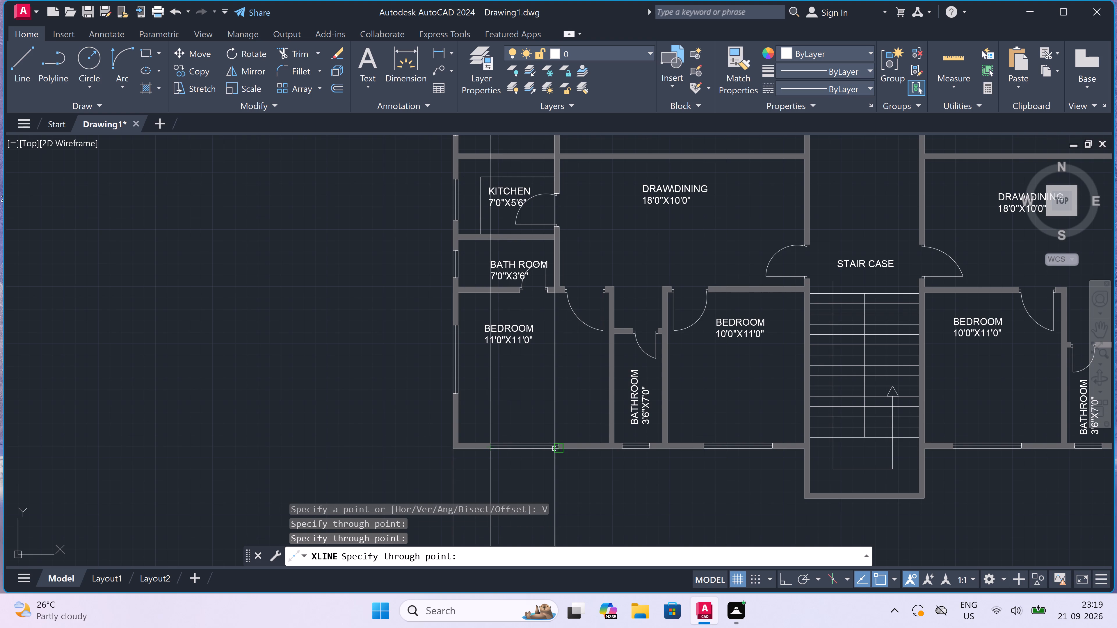
scroll(555, 448, "up", 2)
left_click(558, 447)
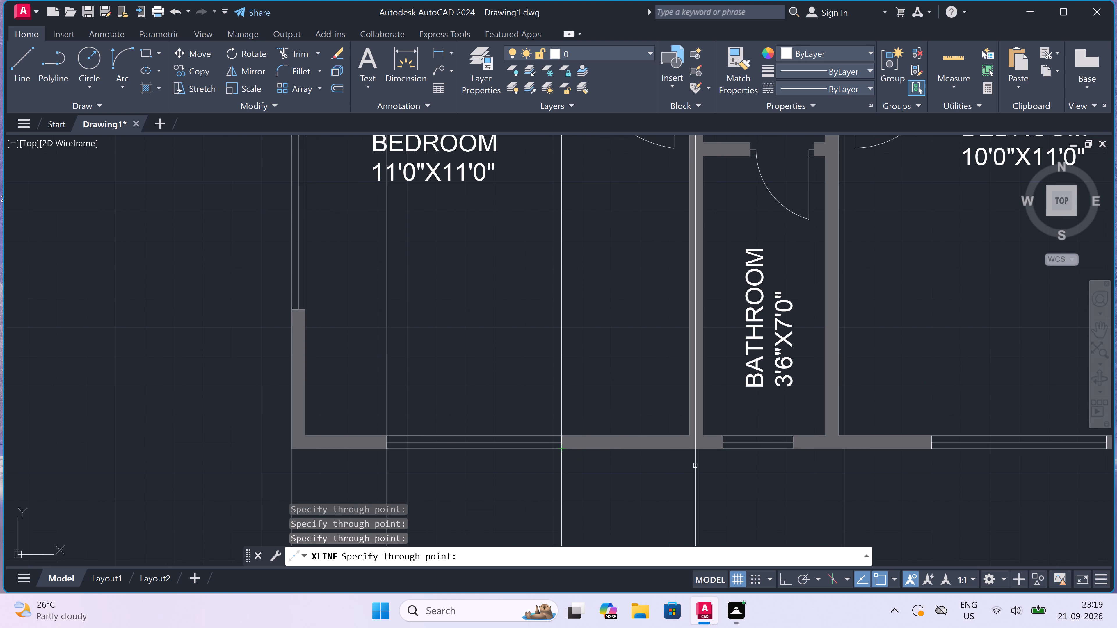
Add vertical construction lines through both ends of the bottom windows of the adjoining 3'6"X7'0" bathroom and the 10'0"X11'0" bedroom left of the stairs.
left_click(717, 446)
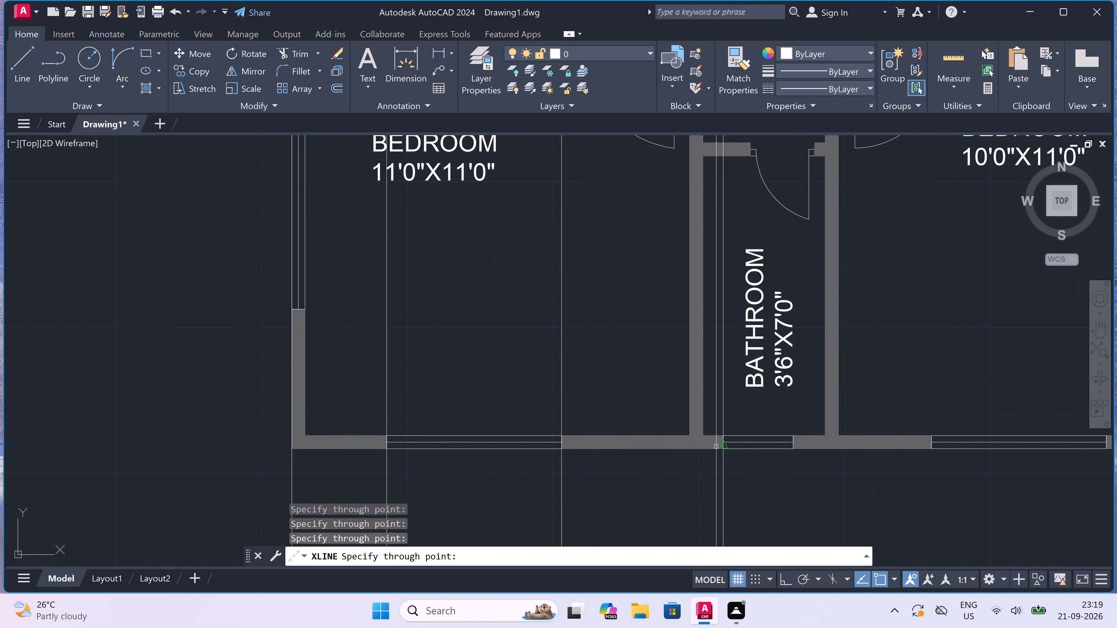
scroll(572, 455, "down", 3)
scroll(655, 457, "up", 4)
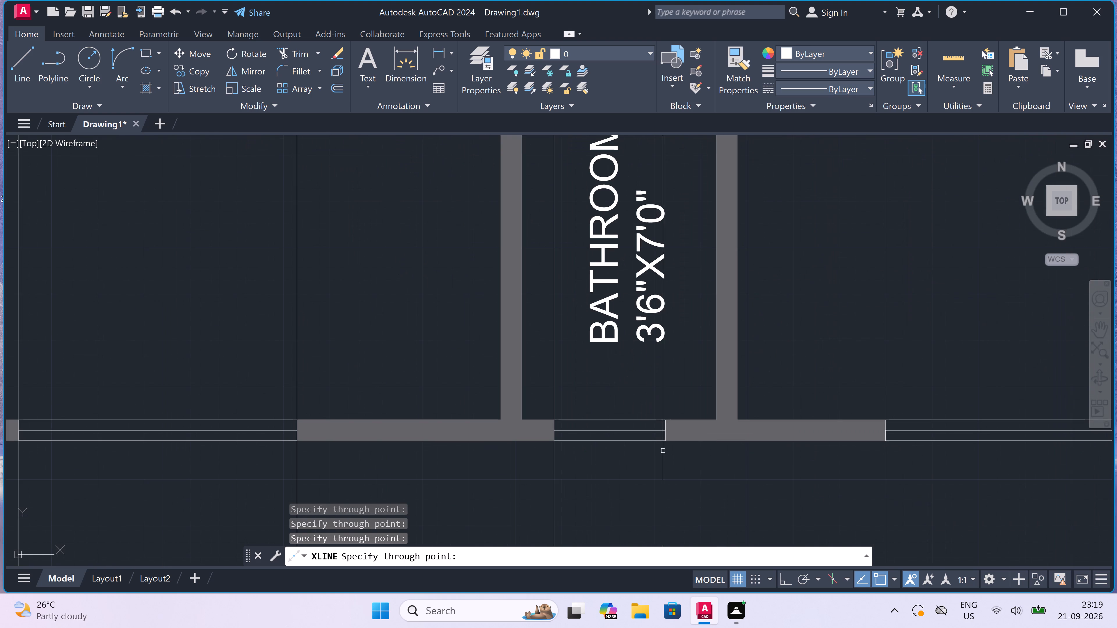
left_click(664, 447)
scroll(597, 450, "down", 3)
scroll(671, 456, "up", 1)
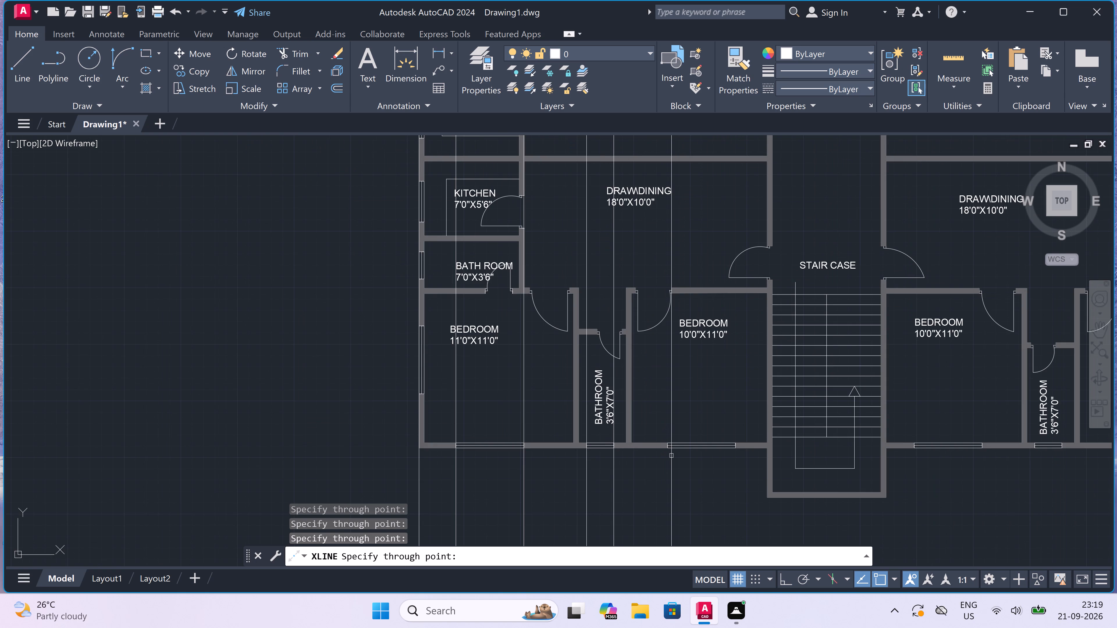
scroll(671, 456, "up", 2)
left_click(653, 423)
scroll(653, 423, "down", 3)
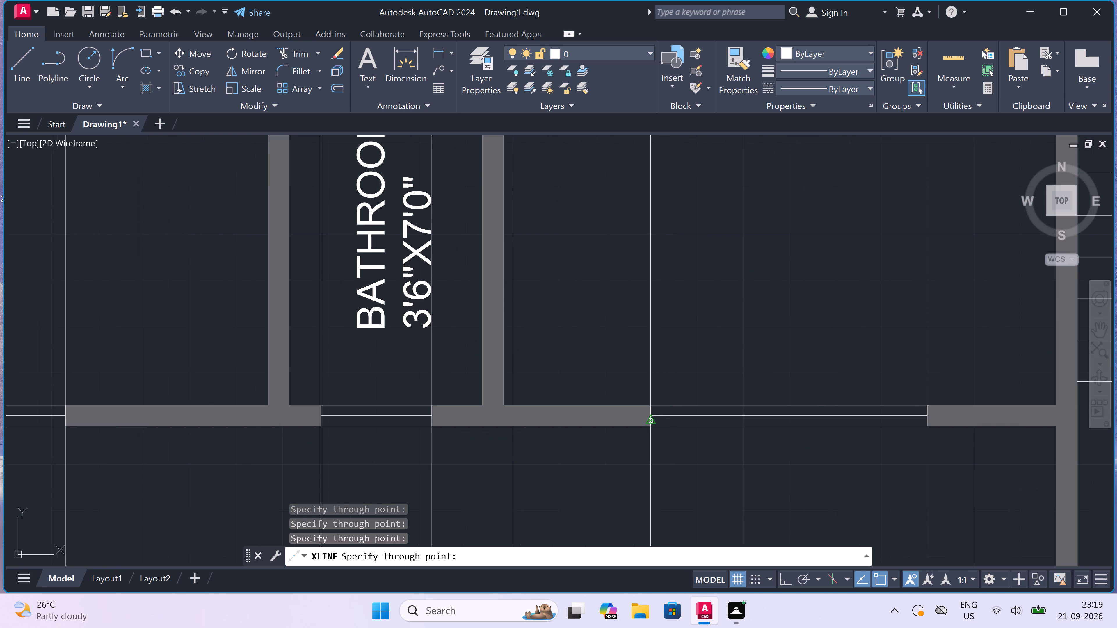
scroll(722, 427, "up", 2)
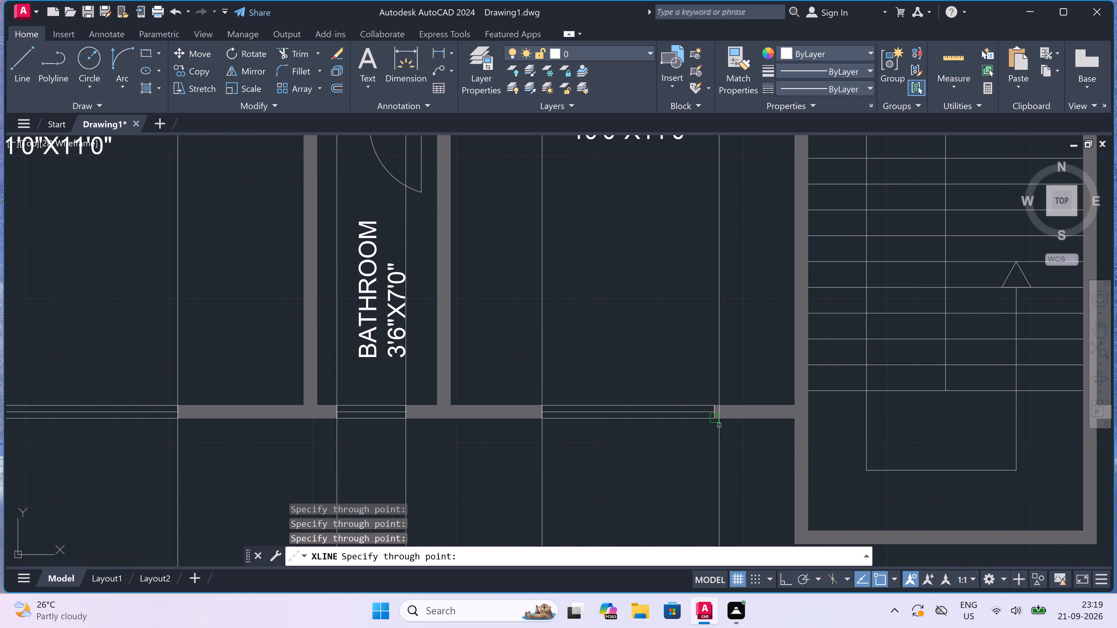
left_click(715, 421)
Add vertical construction lines through the two bottom outer corners of the stair case walls.
scroll(619, 432, "down", 4)
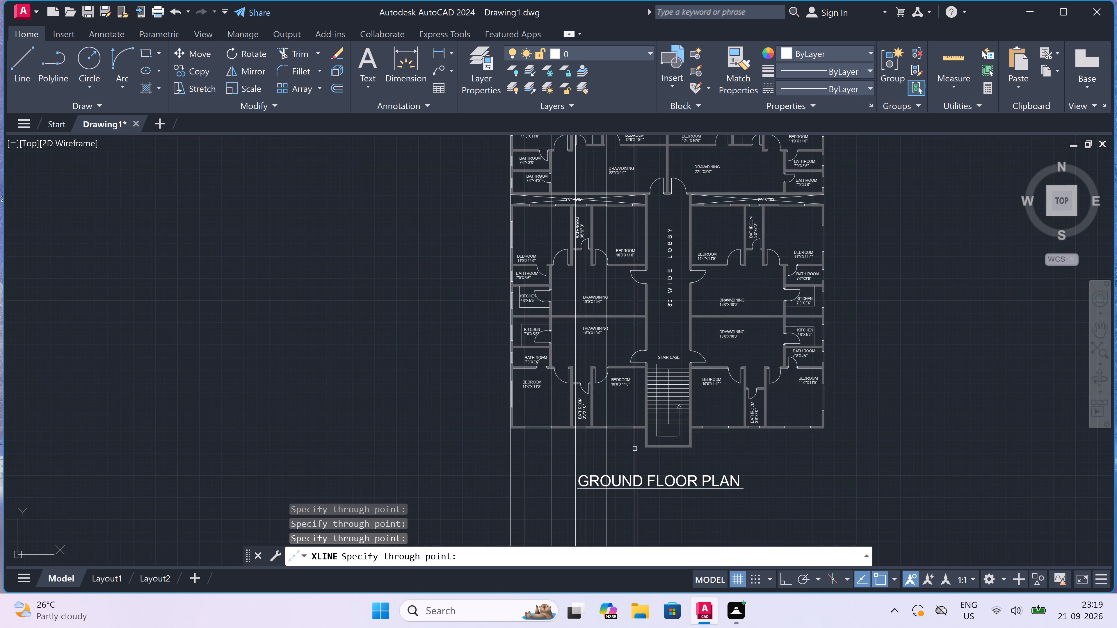
scroll(637, 475, "up", 3)
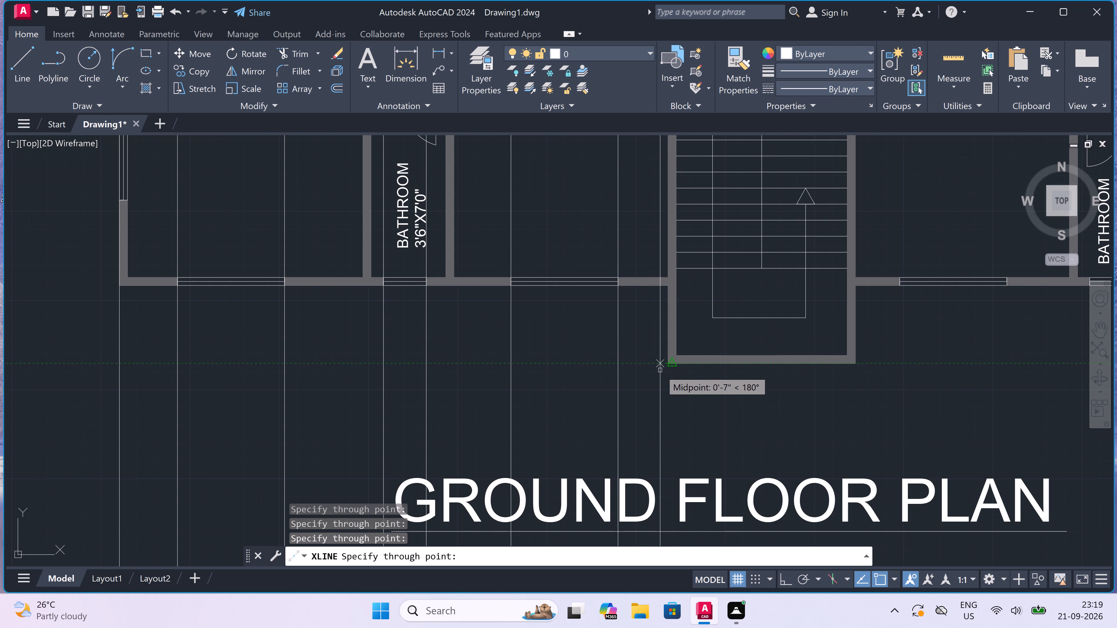
scroll(640, 366, "down", 2)
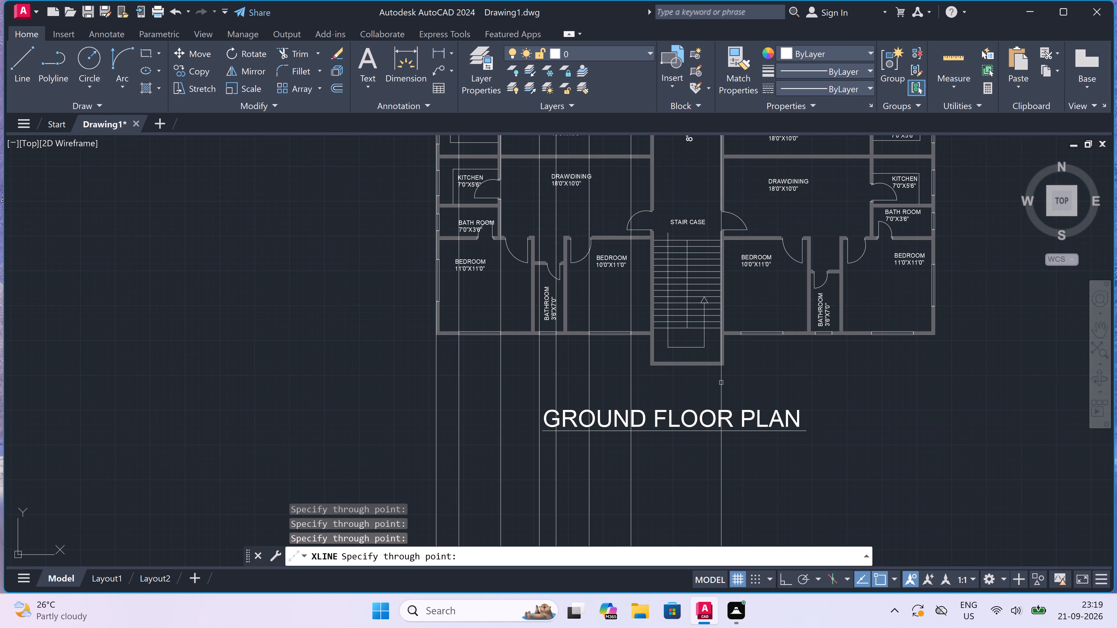
scroll(661, 369, "up", 4)
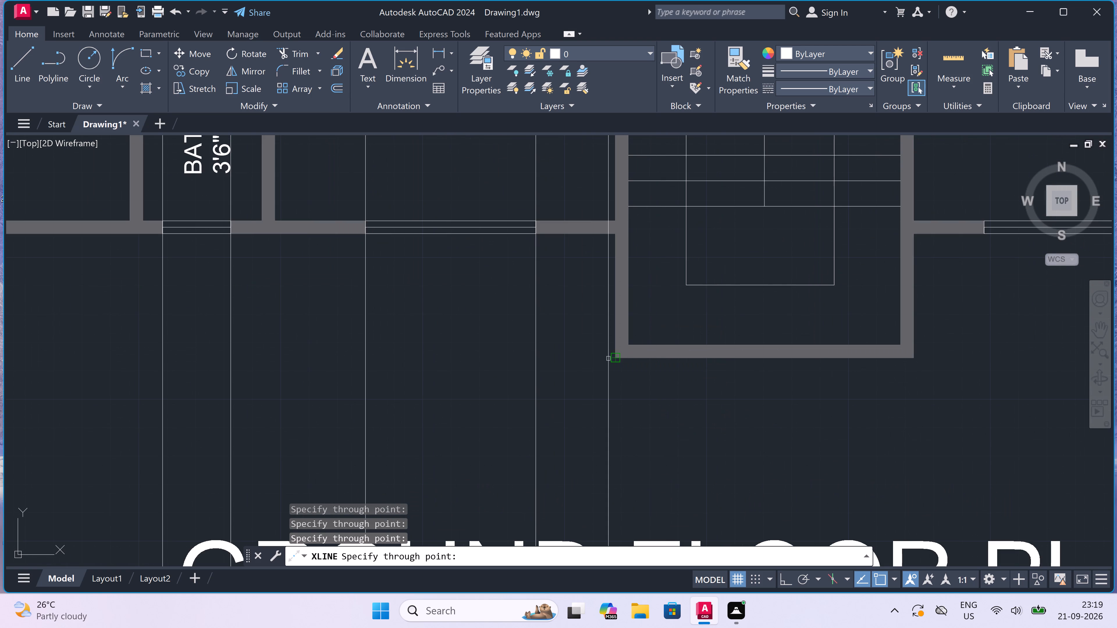
left_click(617, 360)
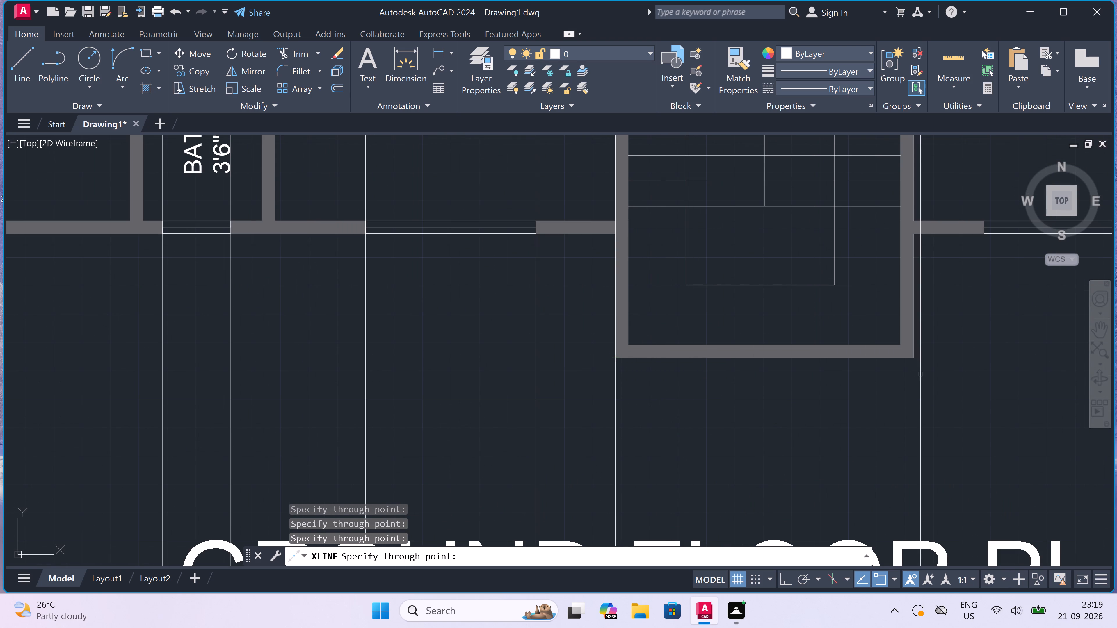
left_click(912, 358)
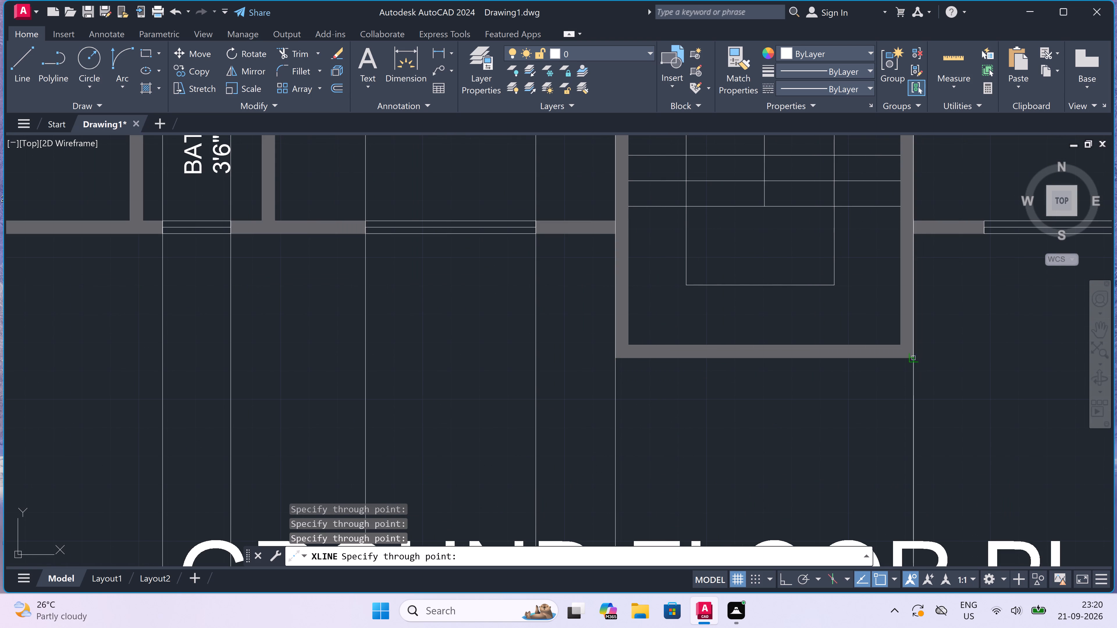
Add vertical construction lines through both ends of the bottom windows of the 10'0"X11'0" bedroom and 3'6"X7'0" bathroom right of the stairs.
scroll(471, 374, "down", 4)
scroll(587, 341, "up", 3)
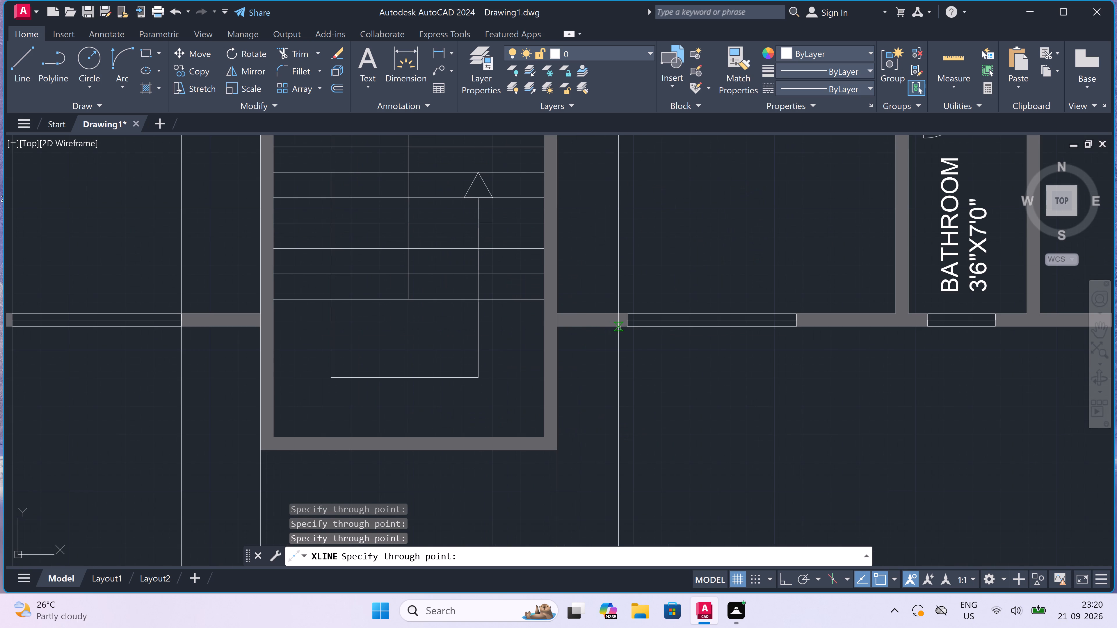
left_click(626, 330)
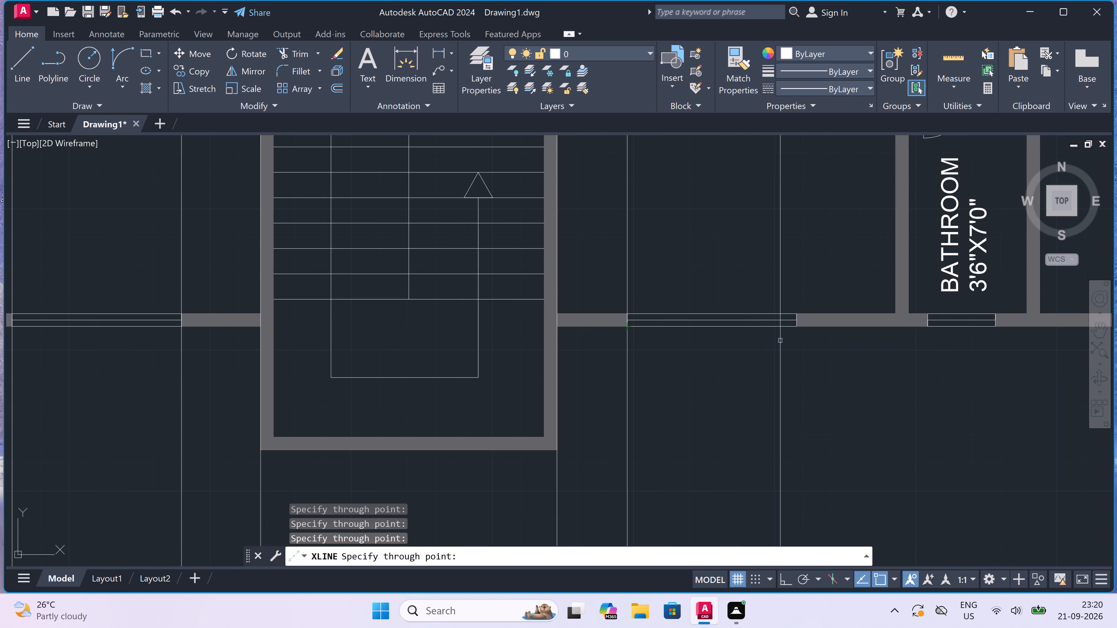
left_click(796, 320)
scroll(690, 342, "down", 3)
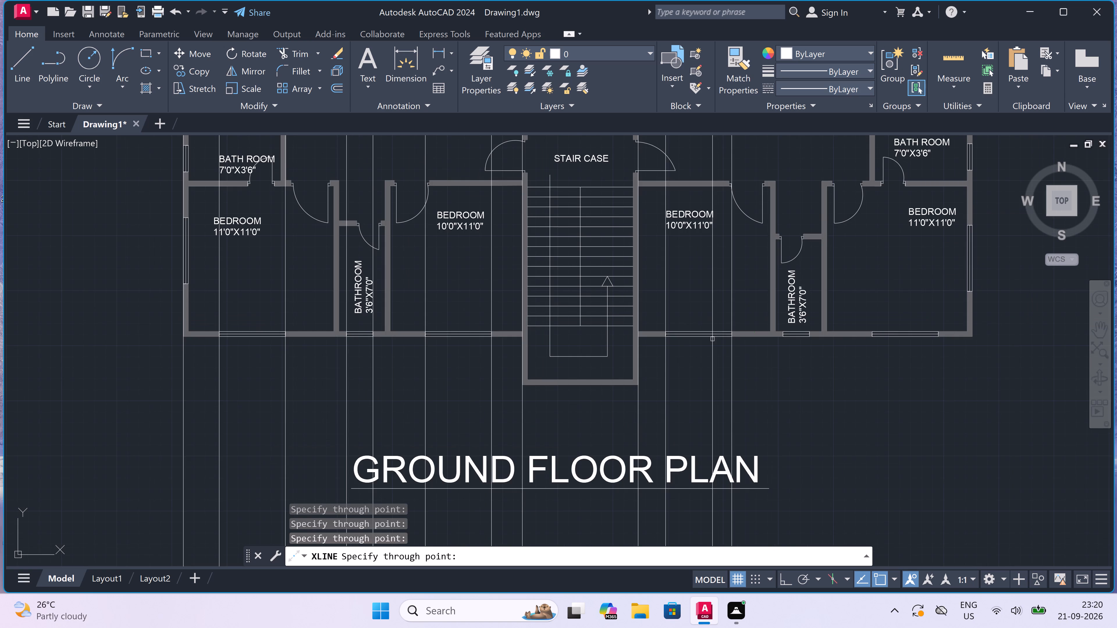
scroll(780, 333, "up", 2)
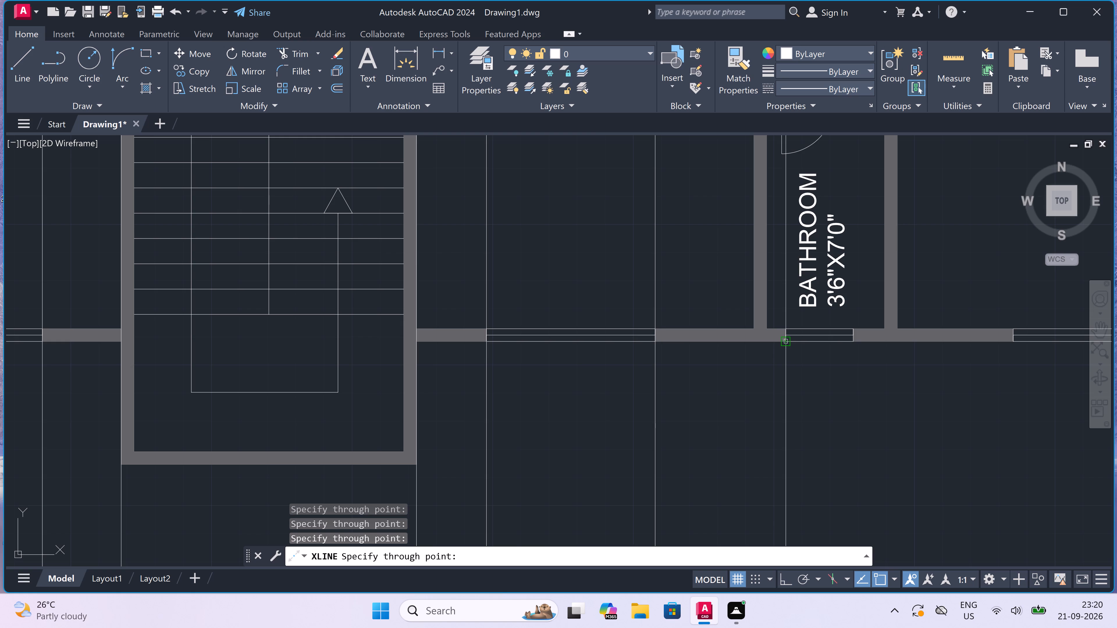
left_click(785, 345)
left_click(853, 344)
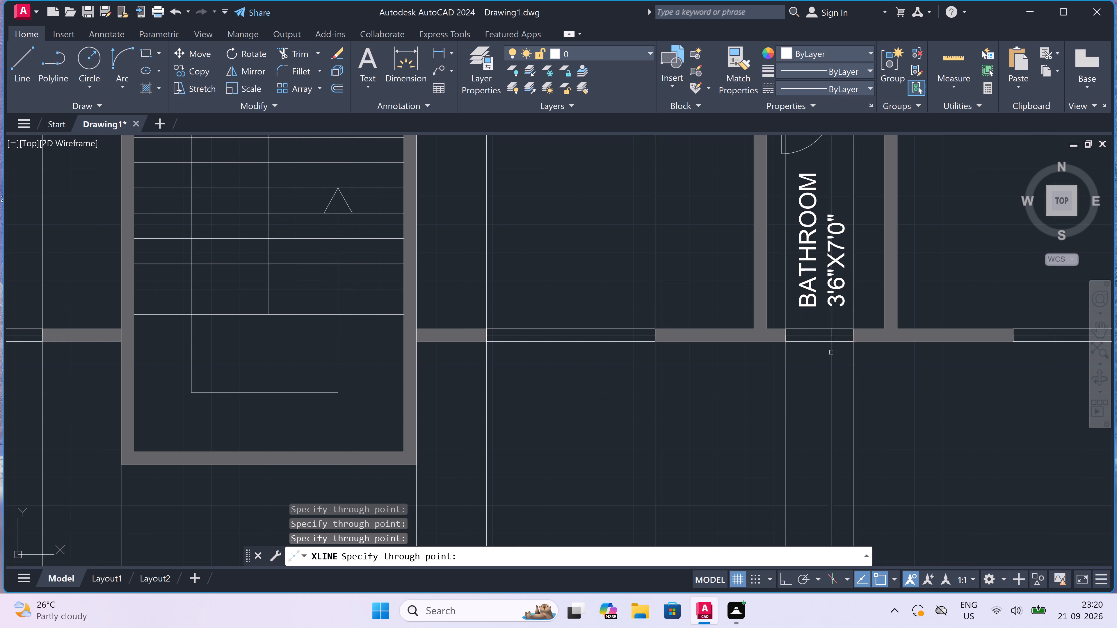
Add vertical construction lines through both ends of the lower-right 11'0"X11'0" bedroom's bottom window and finish the construction lines.
scroll(730, 368, "down", 3)
scroll(811, 356, "up", 3)
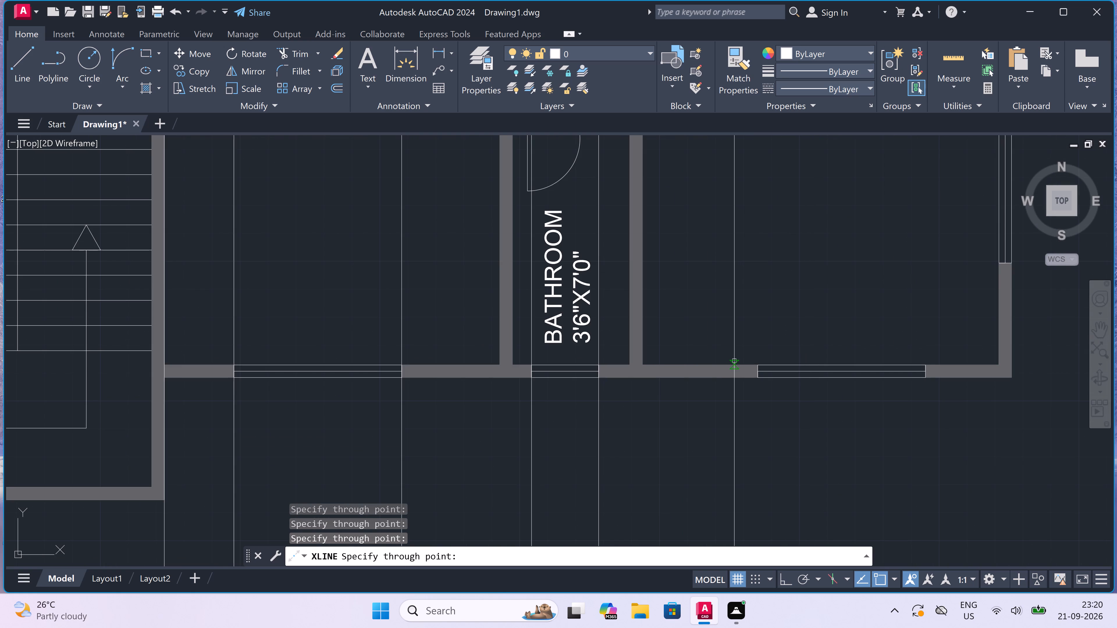
left_click(756, 368)
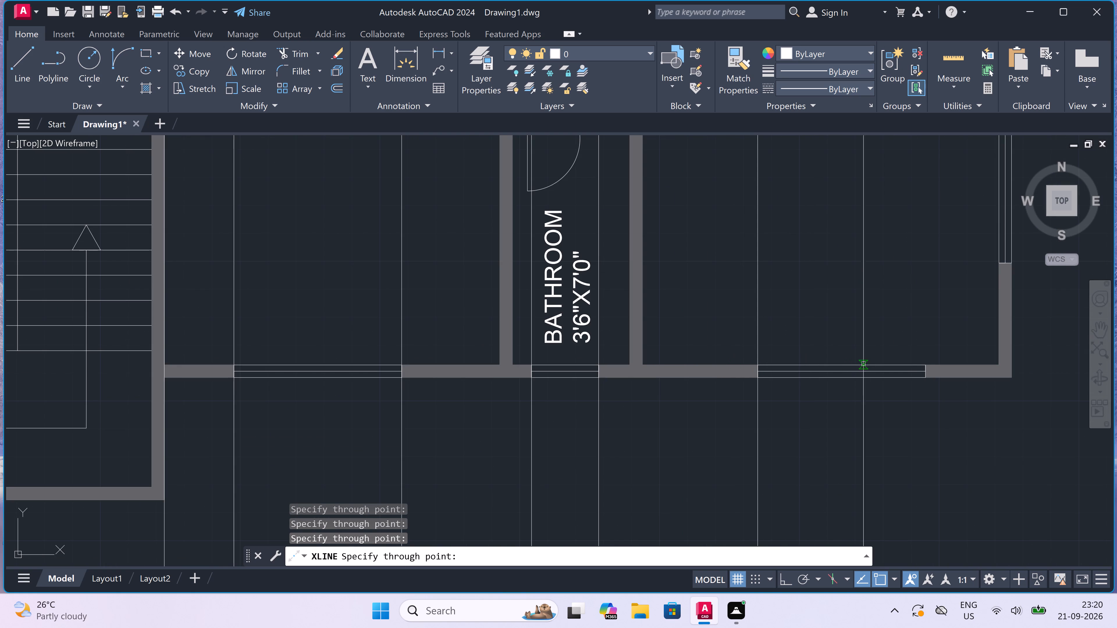
left_click(924, 370)
scroll(668, 424, "down", 3)
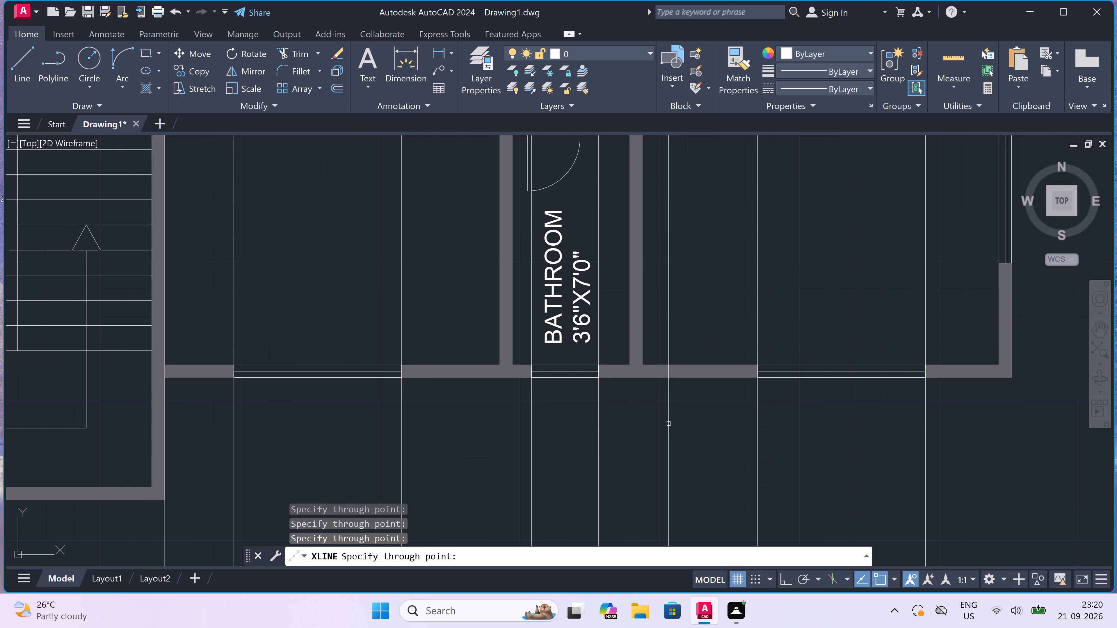
scroll(668, 424, "down", 5)
key("Escape")
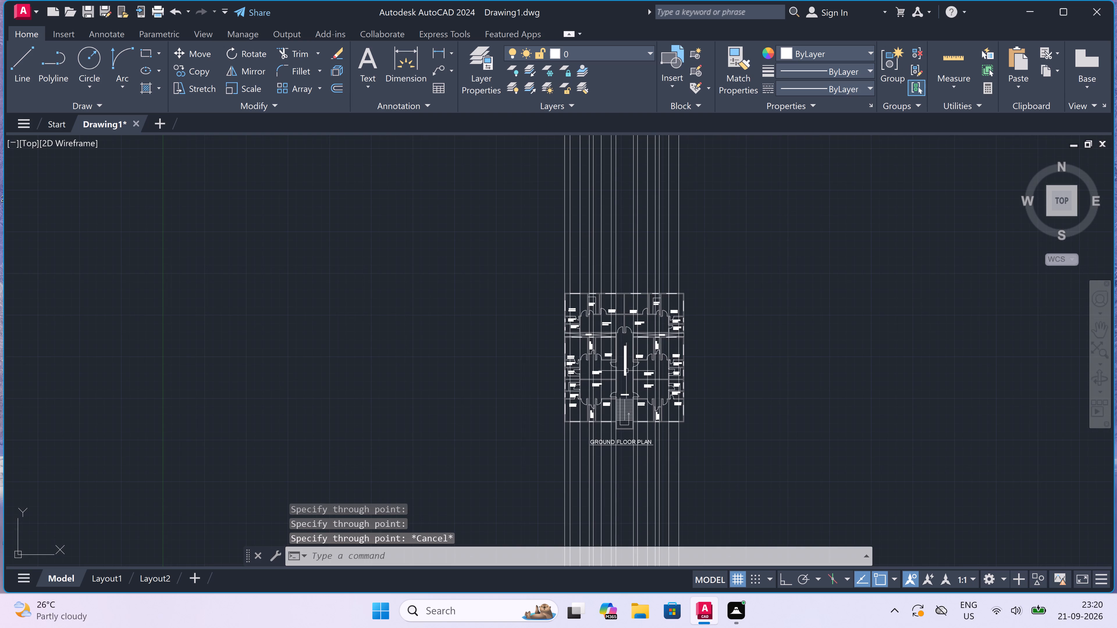
Draw a horizontal construction line a short distance above the plan's top wall, with Ortho turned on.
scroll(618, 262, "up", 3)
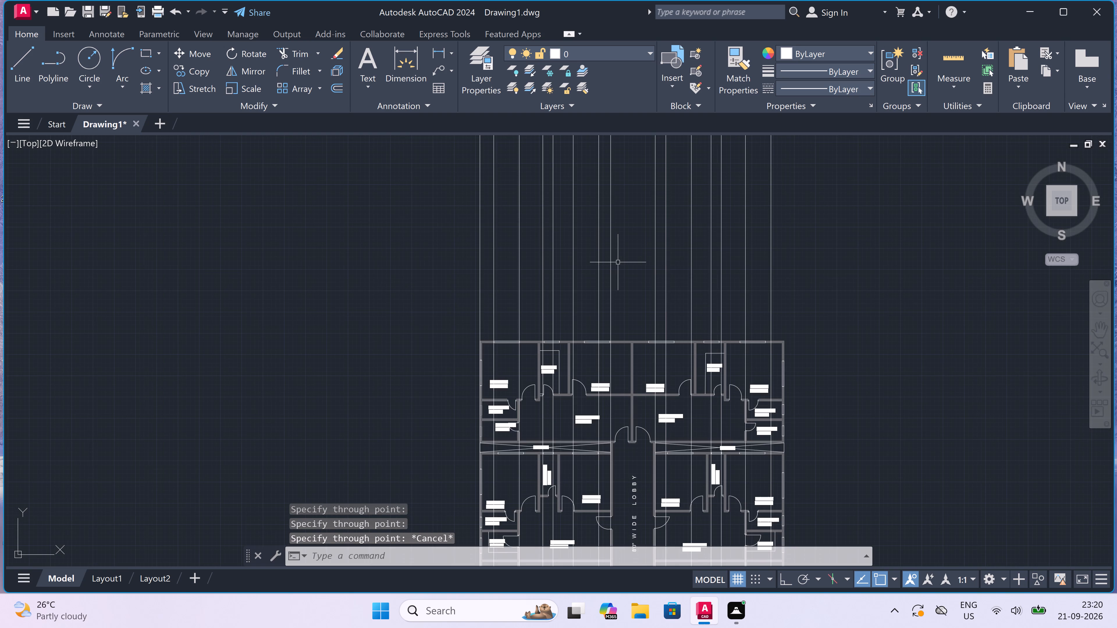
type("XL")
key("space")
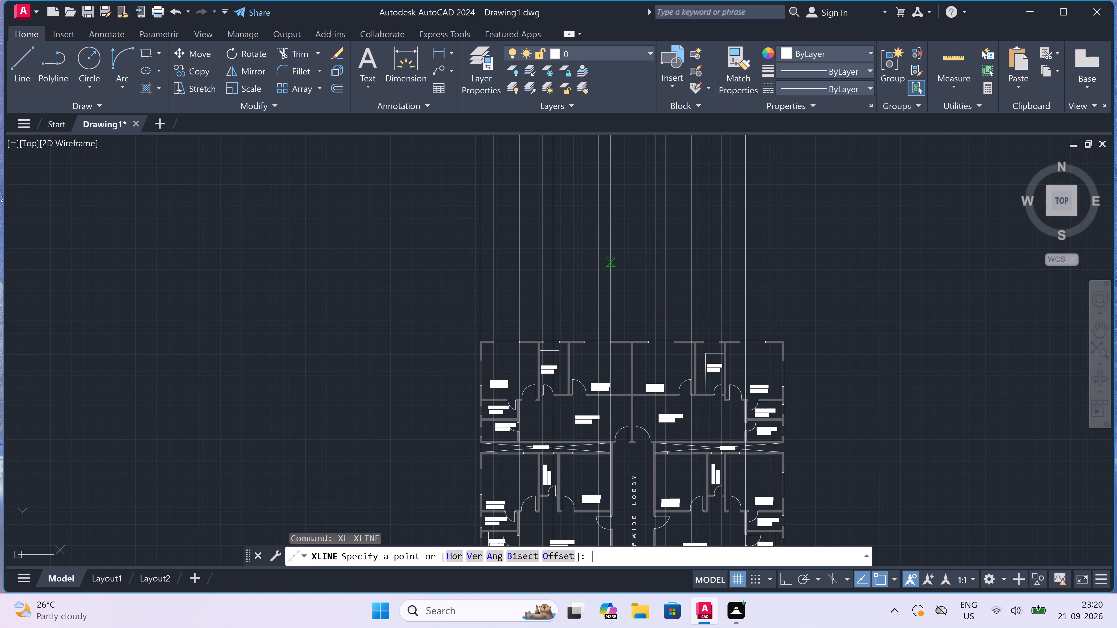
left_click(412, 313)
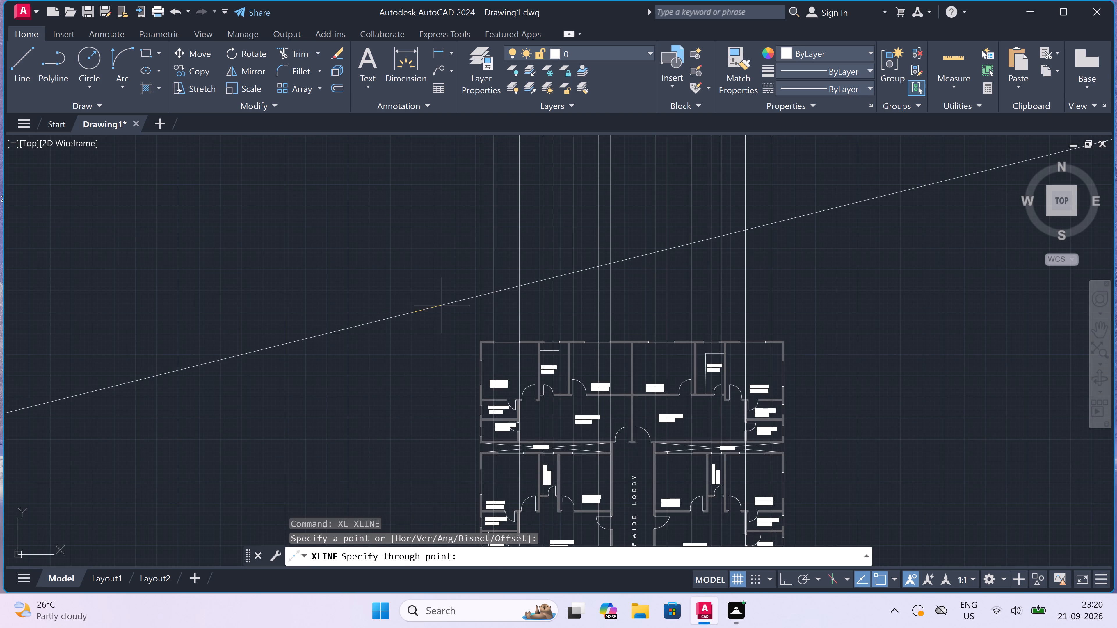
key("F8")
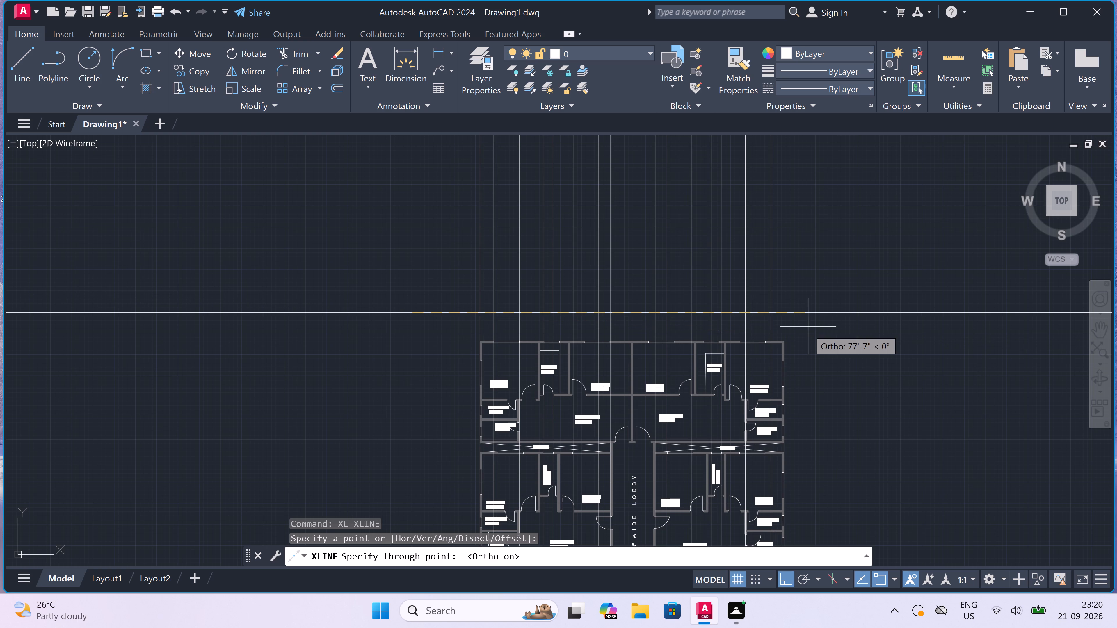
left_click(813, 308)
key("Escape")
scroll(813, 308, "down", 2)
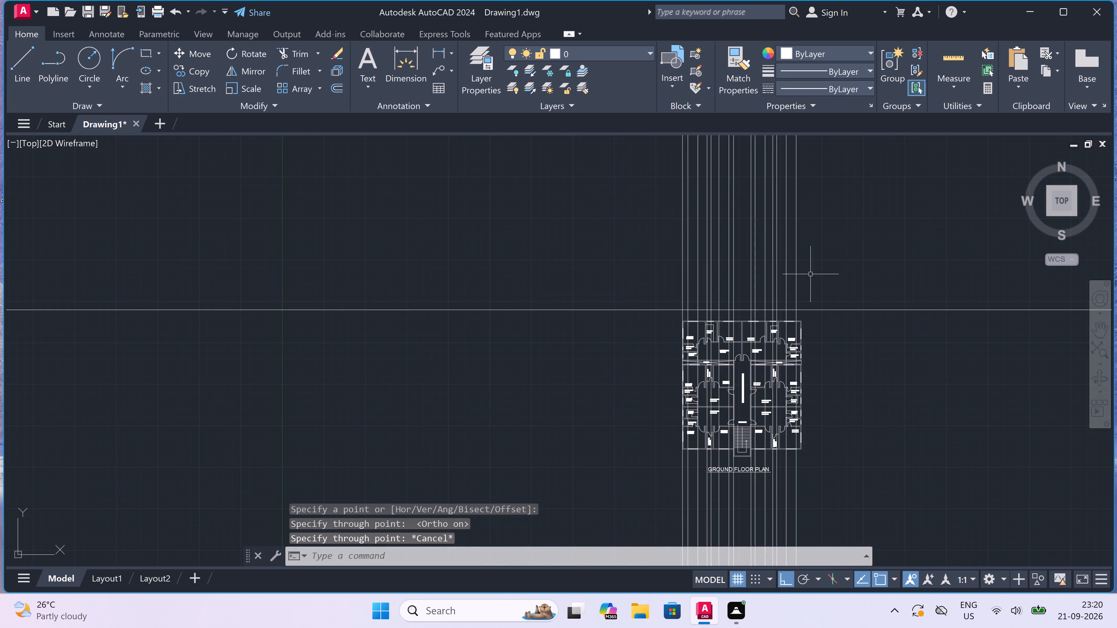
Offset the horizontal construction line above the plan upward by 1'6".
scroll(810, 274, "up", 4)
scroll(801, 351, "down", 2)
scroll(796, 397, "up", 1)
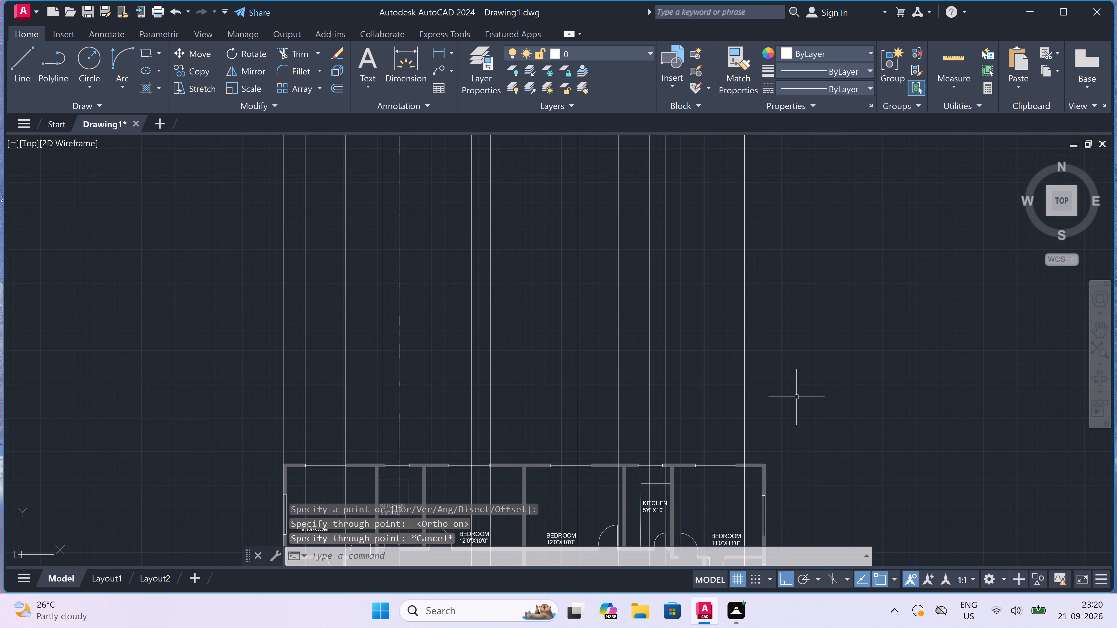
type("O")
key("space")
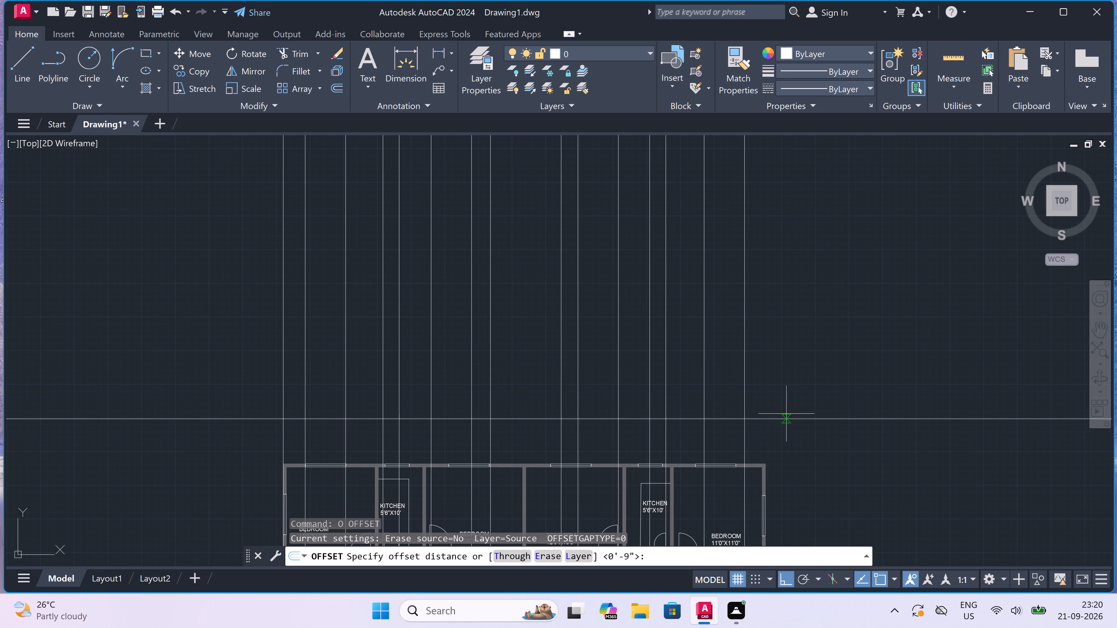
left_click_drag(782, 419, 782, 403)
type("1'6")
key("shift+quotedbl")
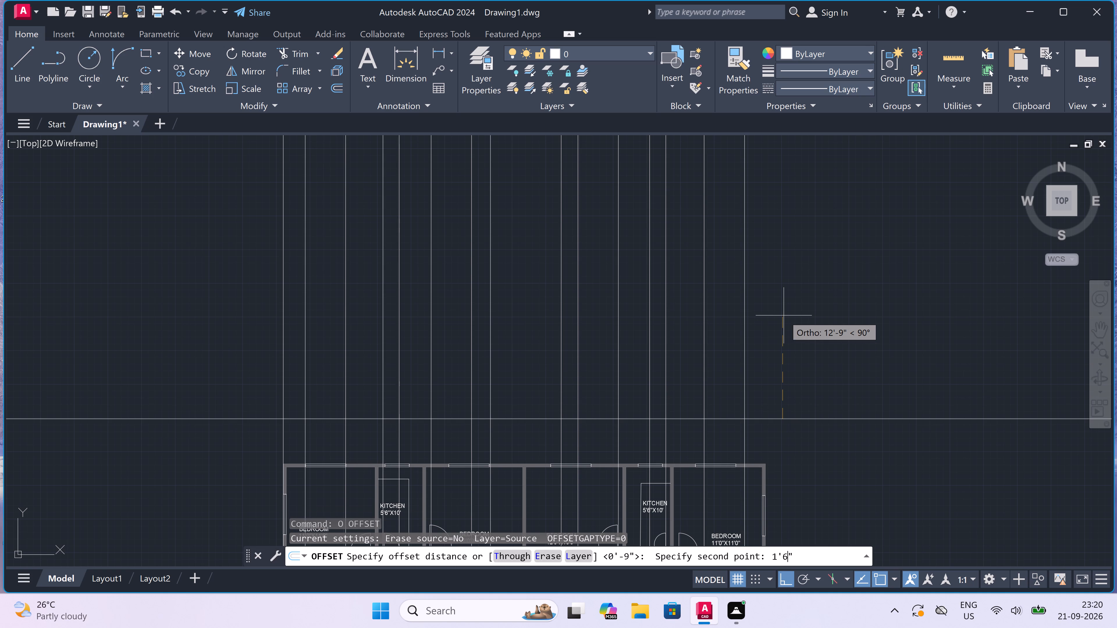
key("space")
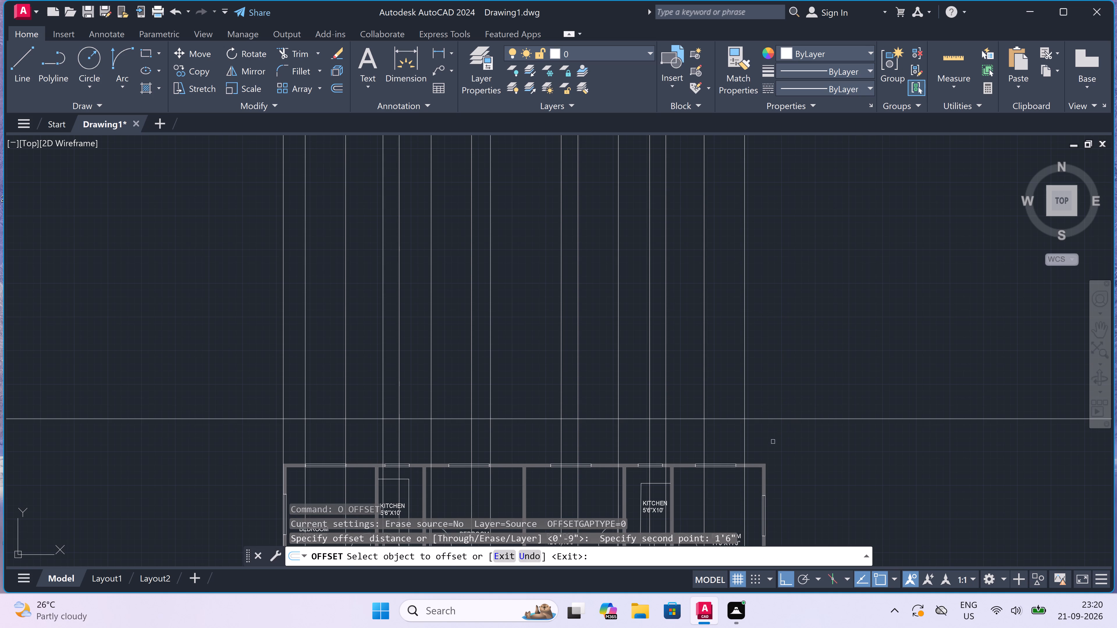
left_click(761, 415)
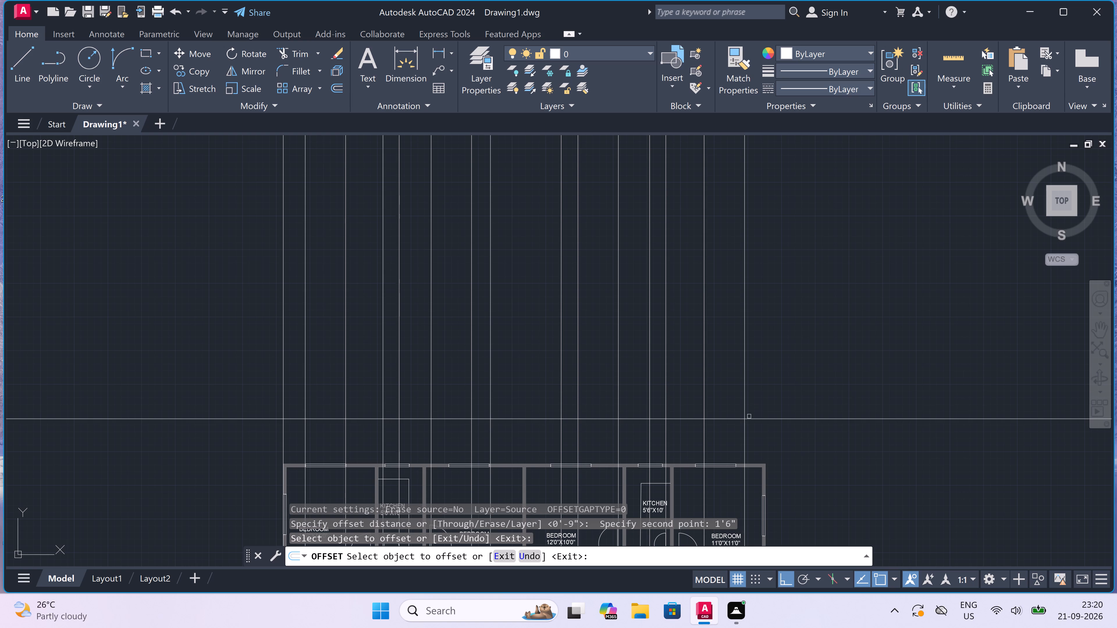
left_click(749, 416)
left_click(745, 398)
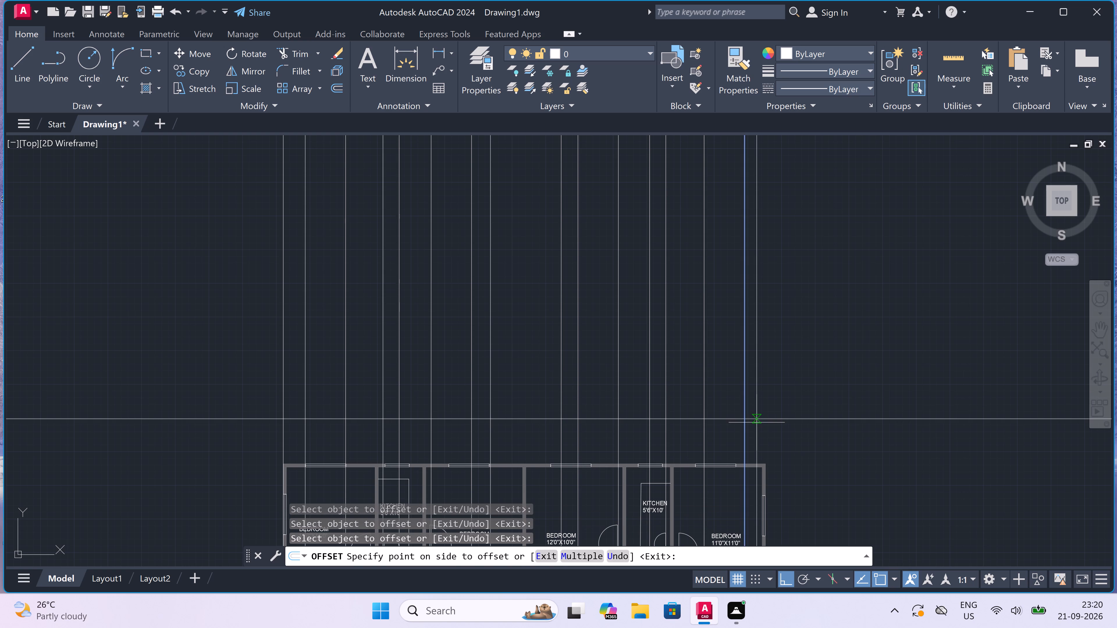
left_click(775, 412)
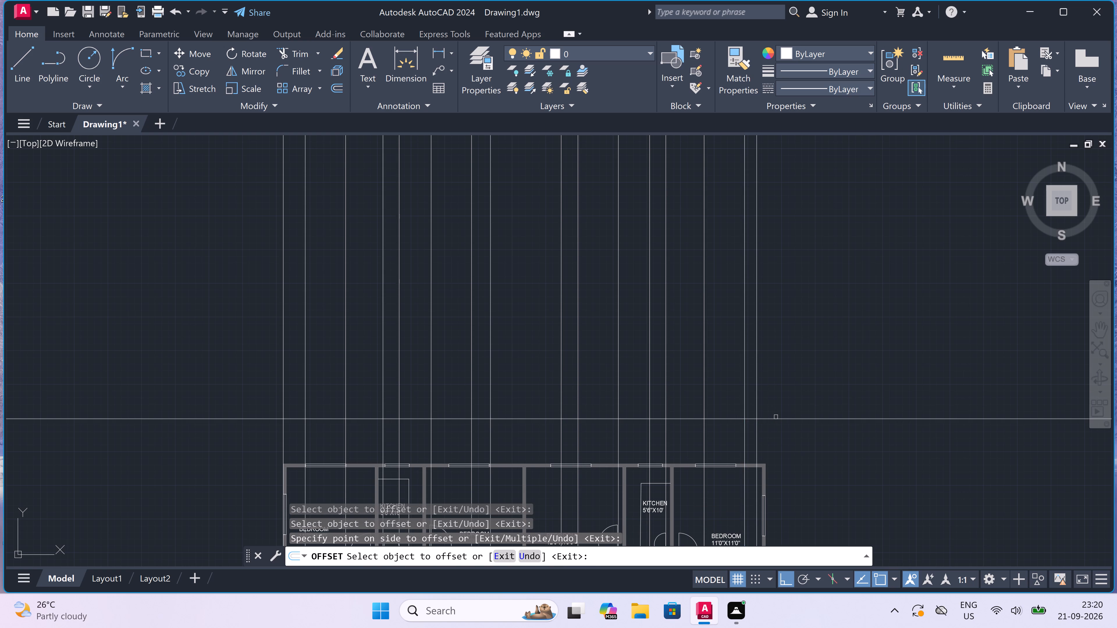
left_click(775, 418)
left_click(770, 402)
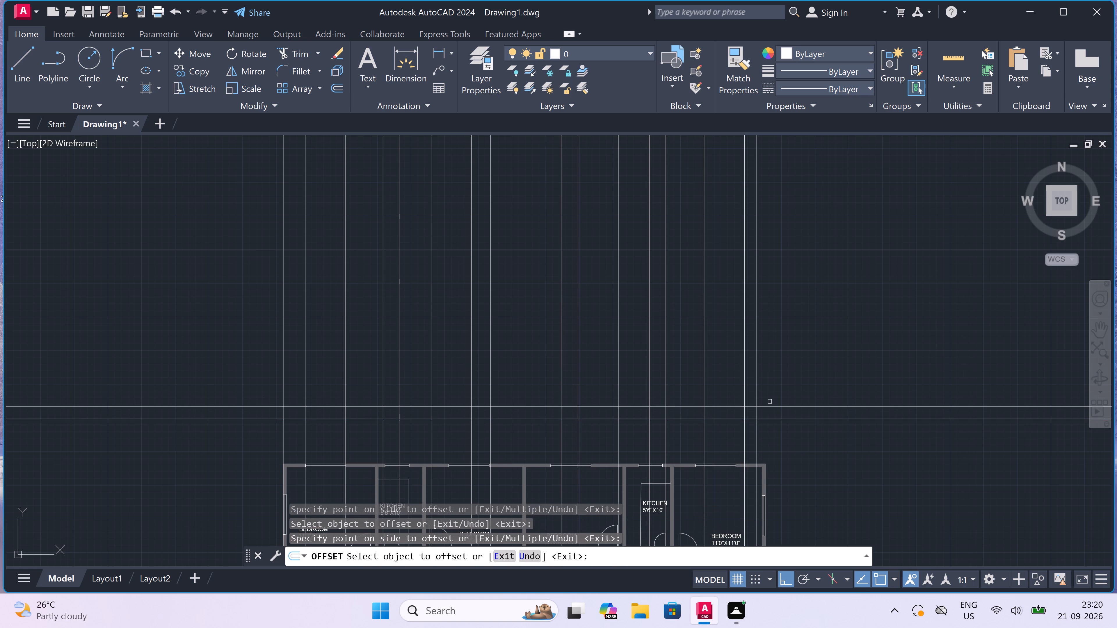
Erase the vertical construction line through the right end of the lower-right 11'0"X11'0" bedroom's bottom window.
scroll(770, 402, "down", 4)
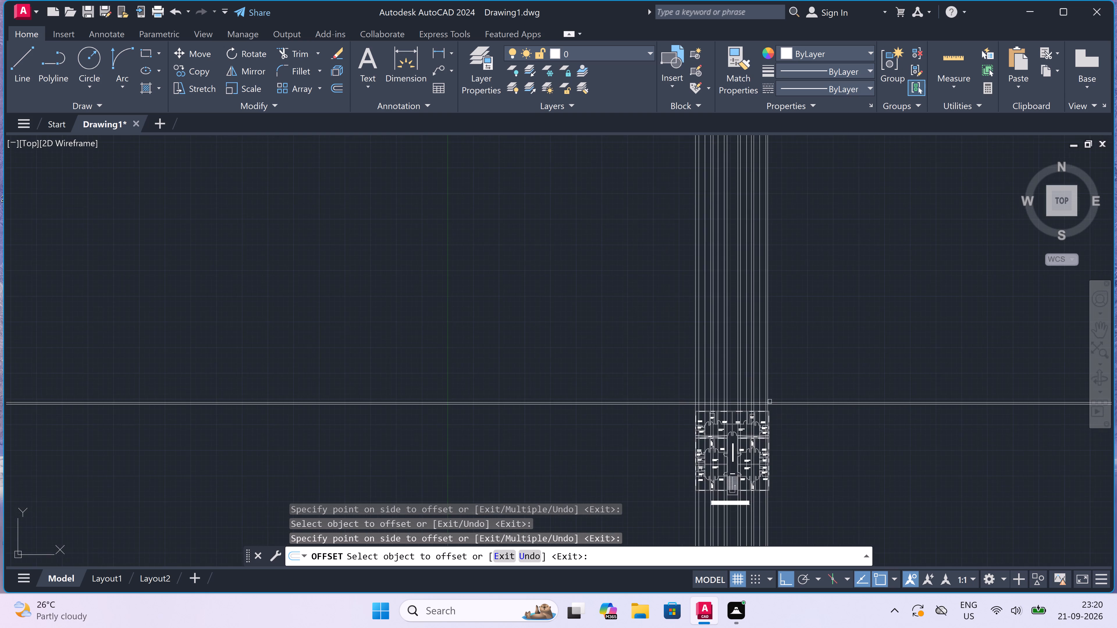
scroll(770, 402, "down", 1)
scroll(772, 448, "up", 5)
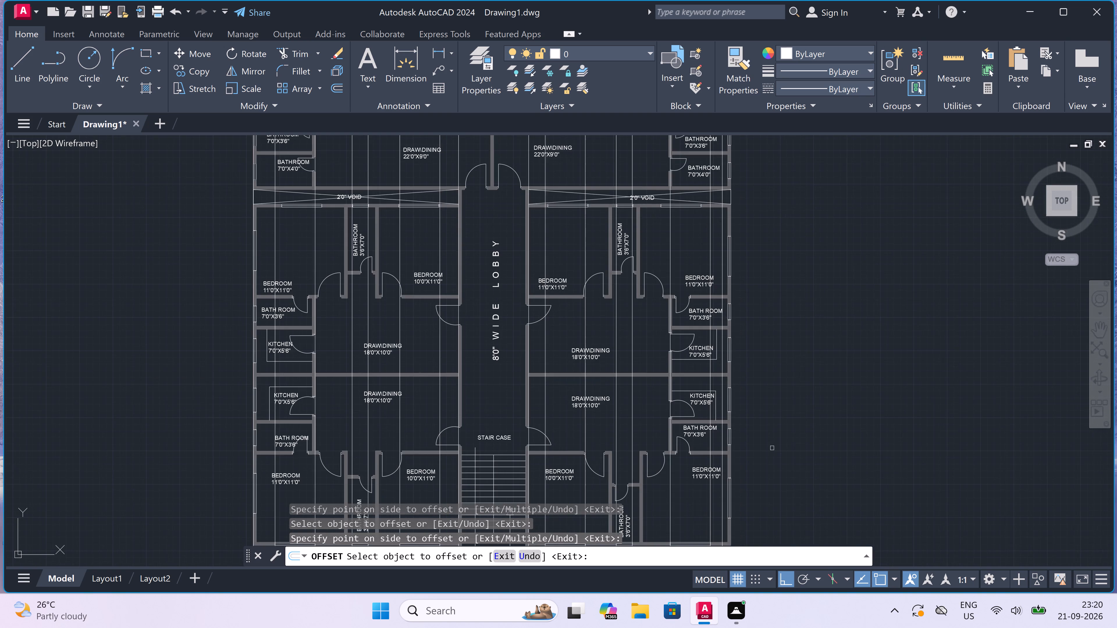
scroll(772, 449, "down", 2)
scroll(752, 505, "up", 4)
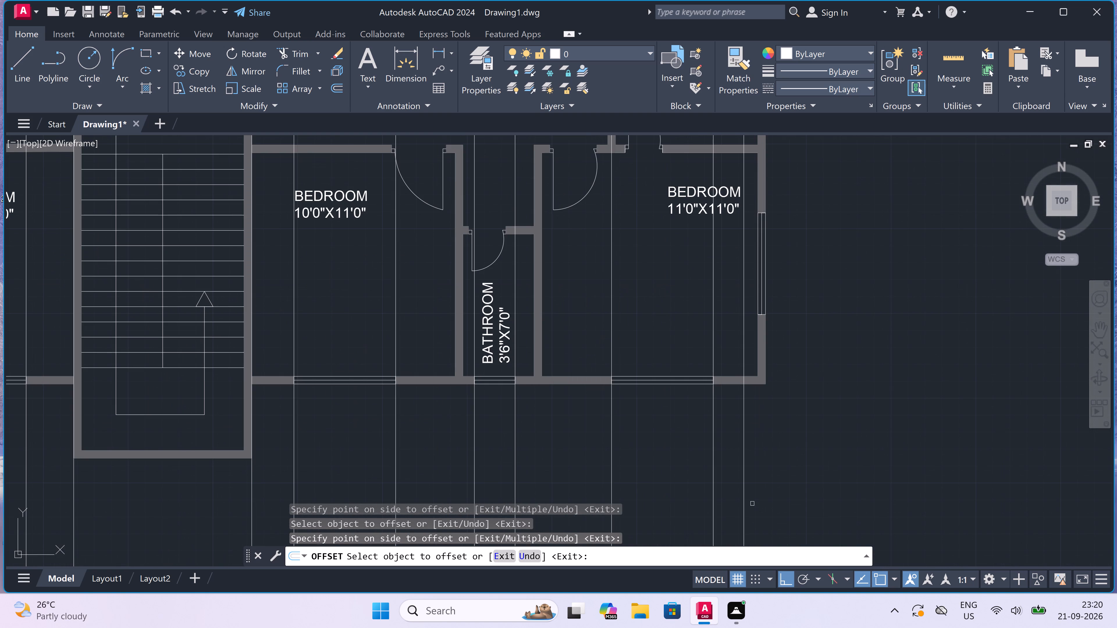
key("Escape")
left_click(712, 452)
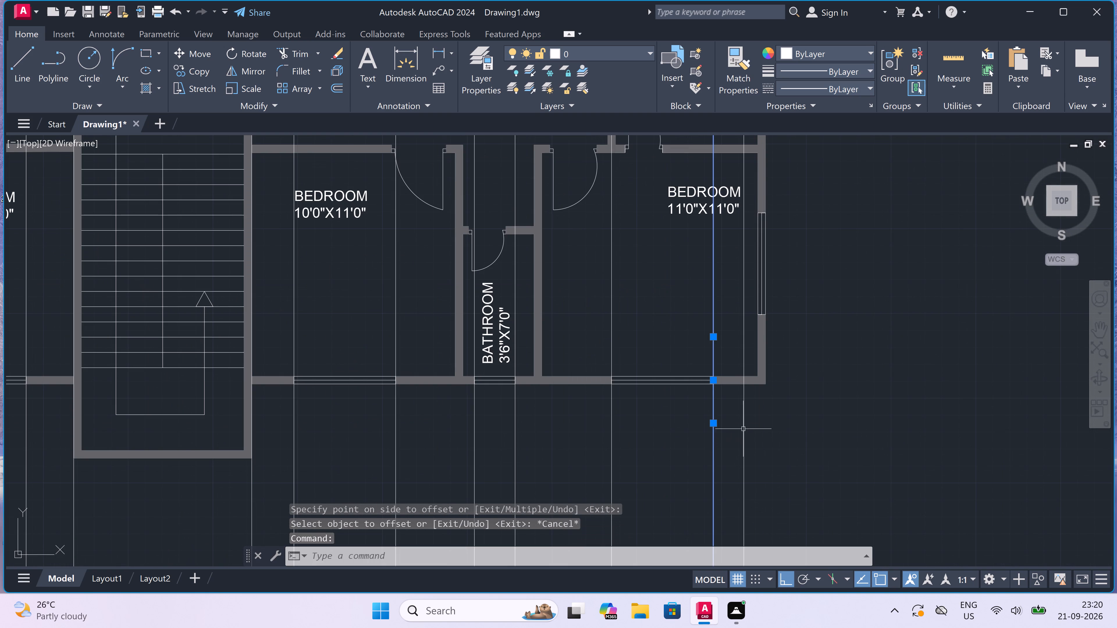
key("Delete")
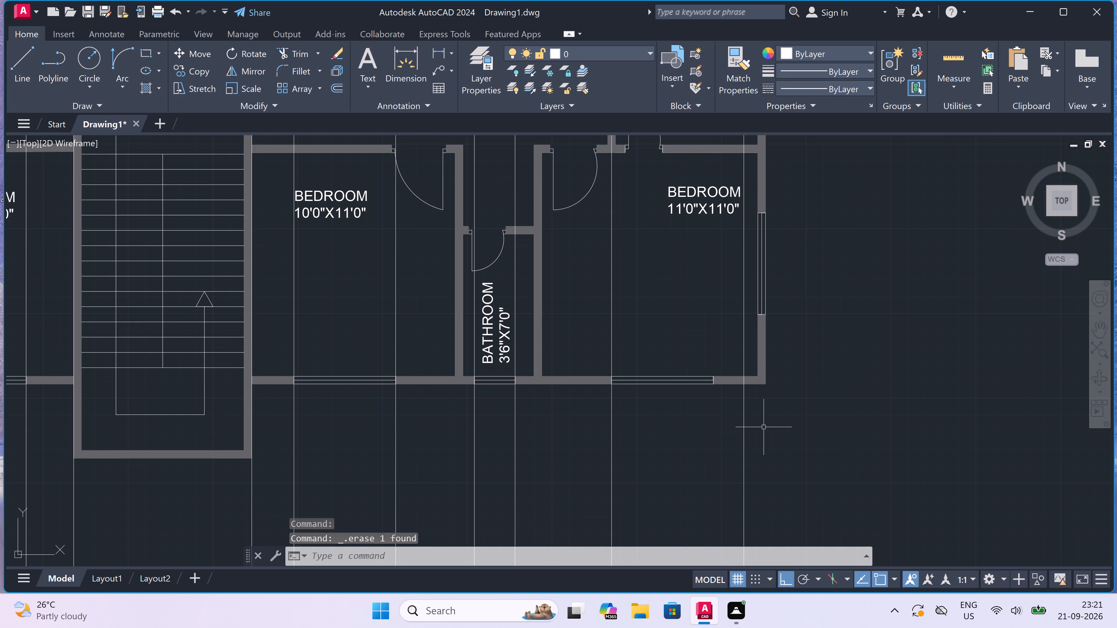
Add vertical construction lines through the plan's lower-right outer wall corner and the right end of the lower-right bedroom's bottom window.
key("x")
key("l")
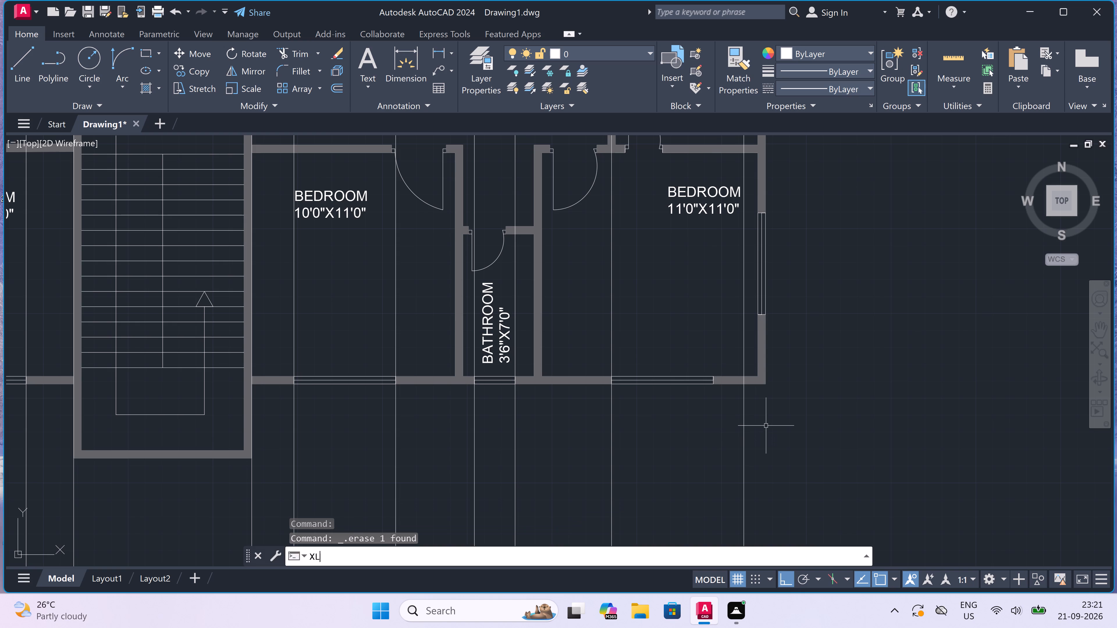
key("space")
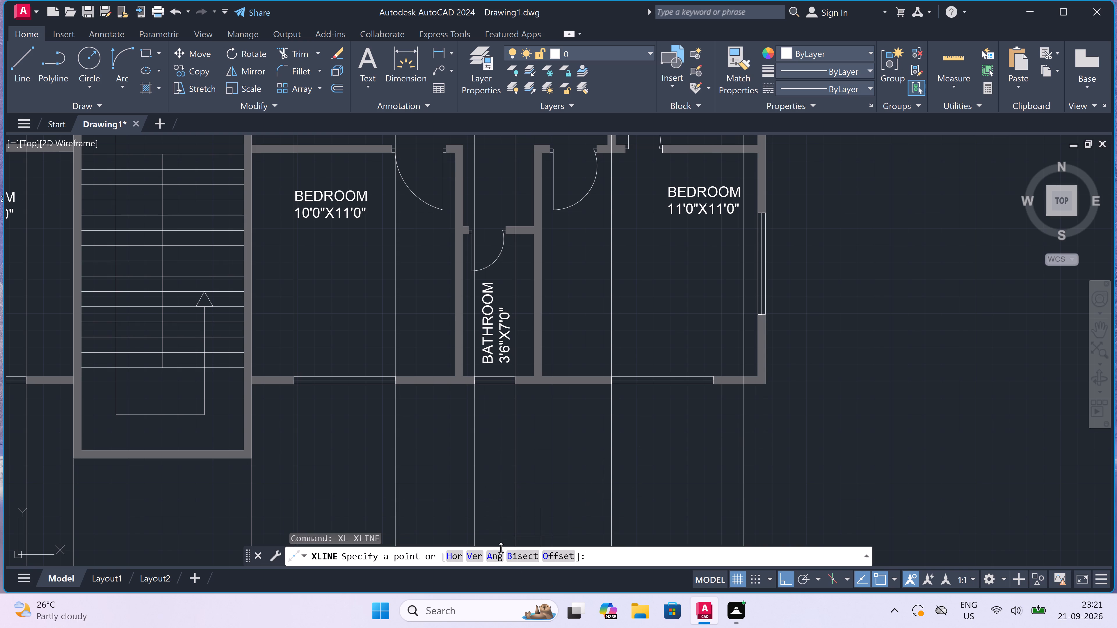
left_click(478, 552)
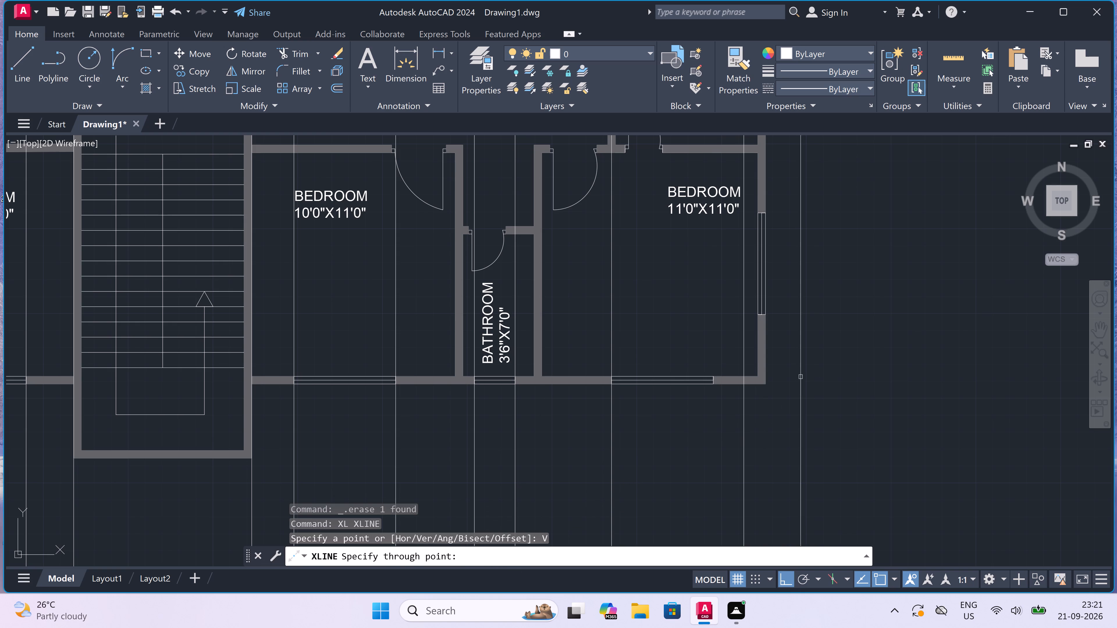
left_click(767, 387)
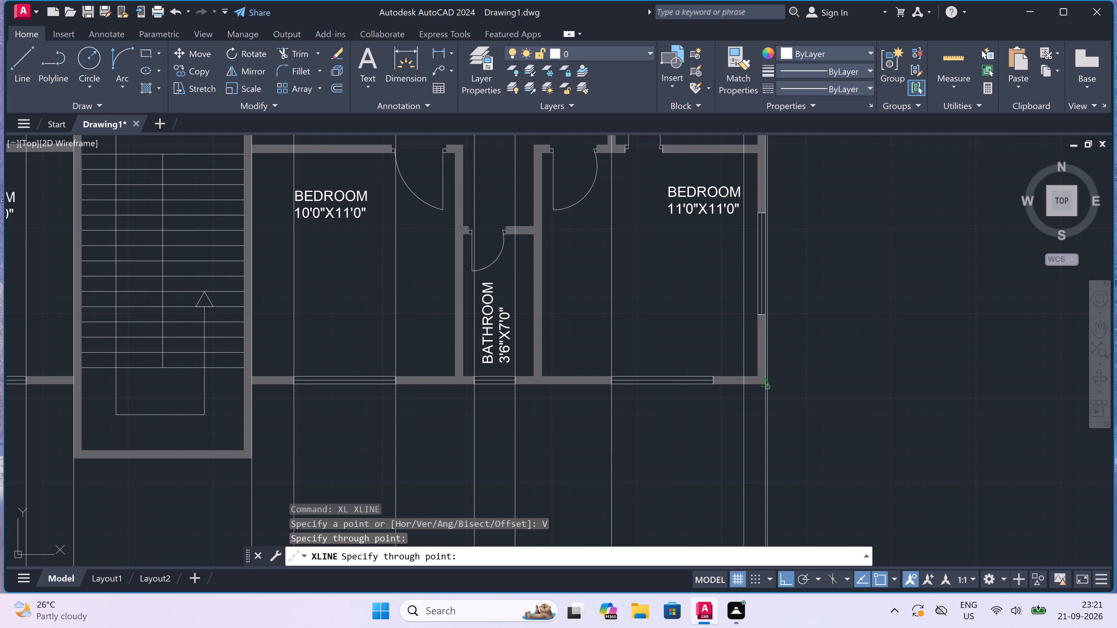
left_click(716, 384)
key("Escape")
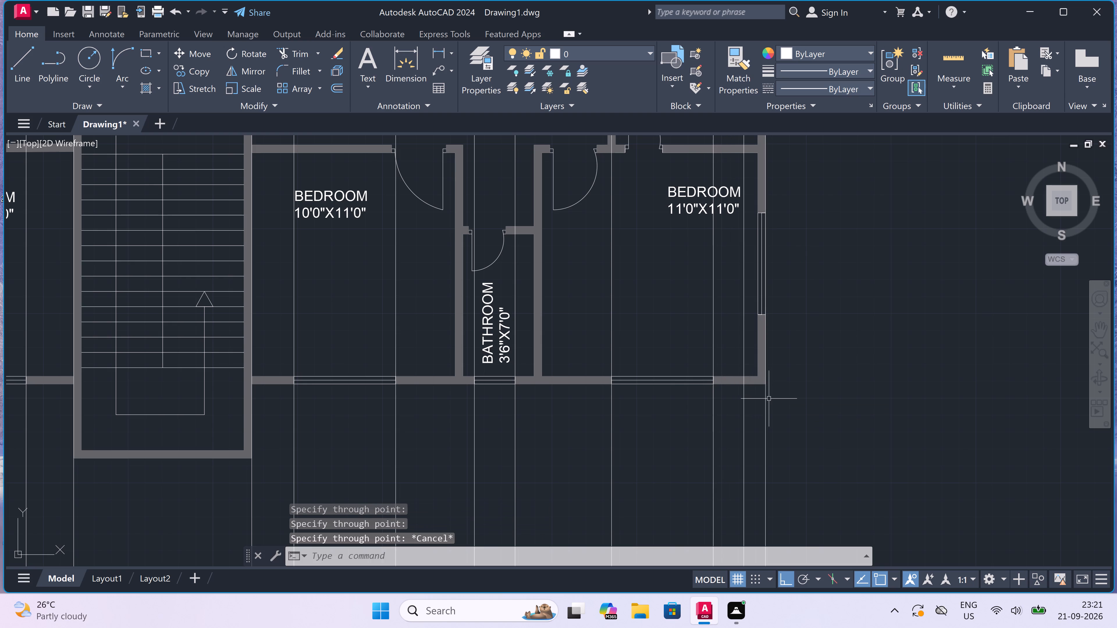
Erase the stray vertical construction line between the lower-right bedroom's window end and the outer wall corner.
left_click_drag(757, 399, 753, 403)
left_click(727, 422)
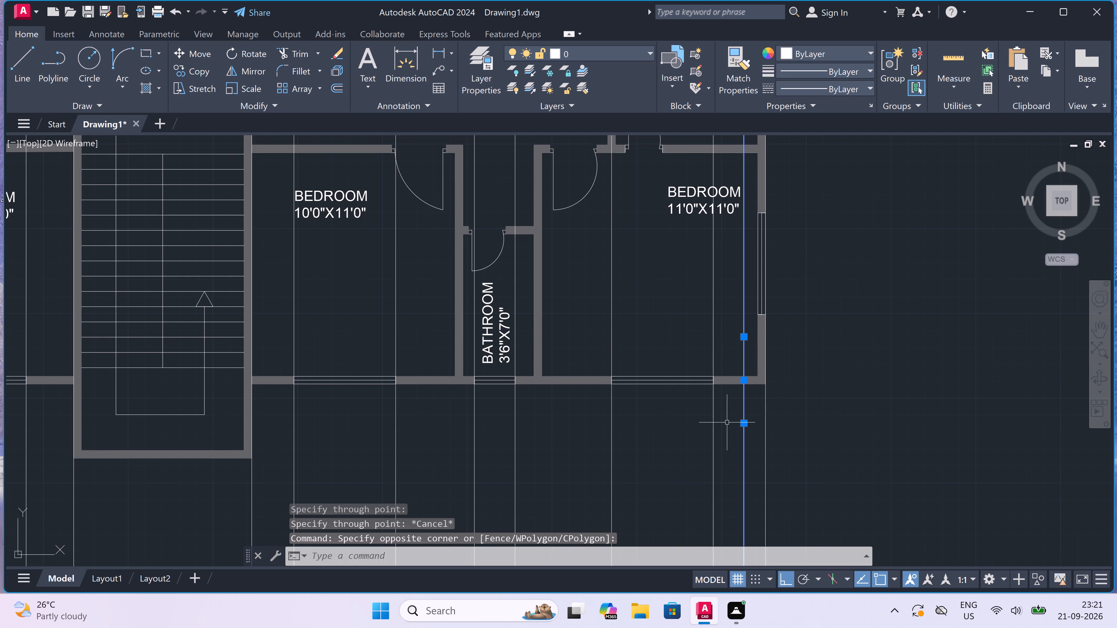
key("Delete")
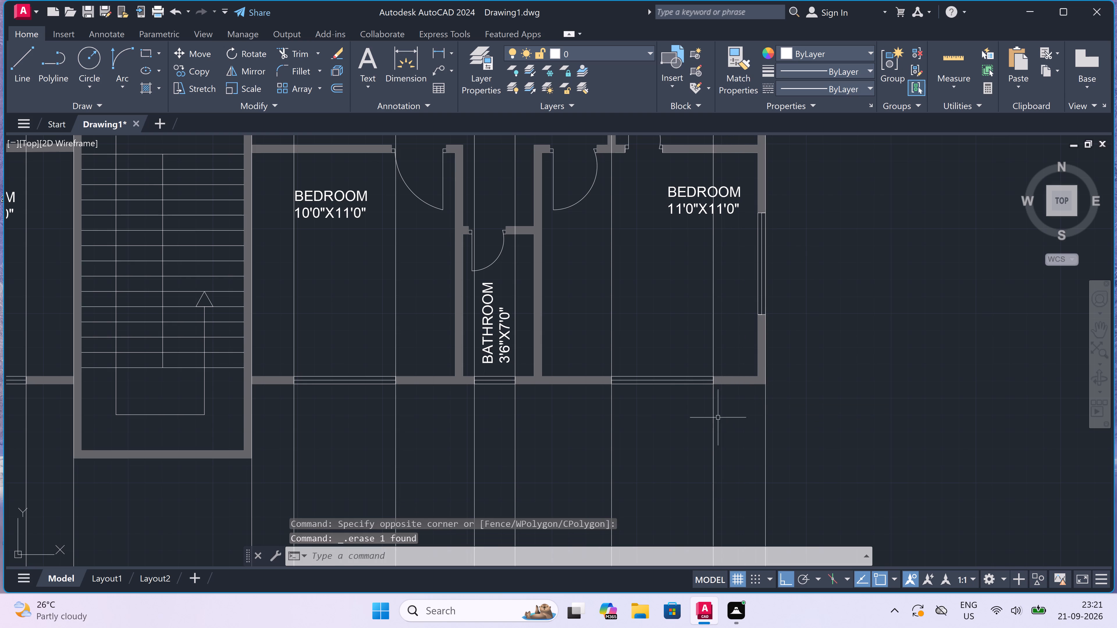
Offset the upper of the two horizontal construction lines above the plan upward by 3'.
scroll(651, 428, "down", 8)
scroll(654, 397, "up", 5)
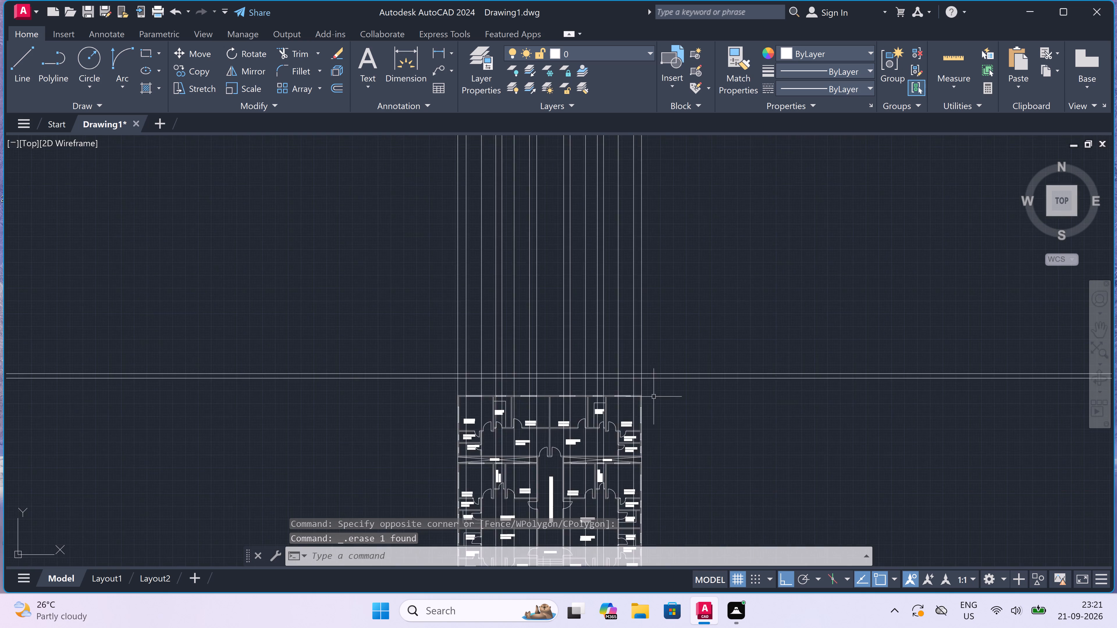
scroll(555, 390, "down", 2)
scroll(517, 380, "up", 4)
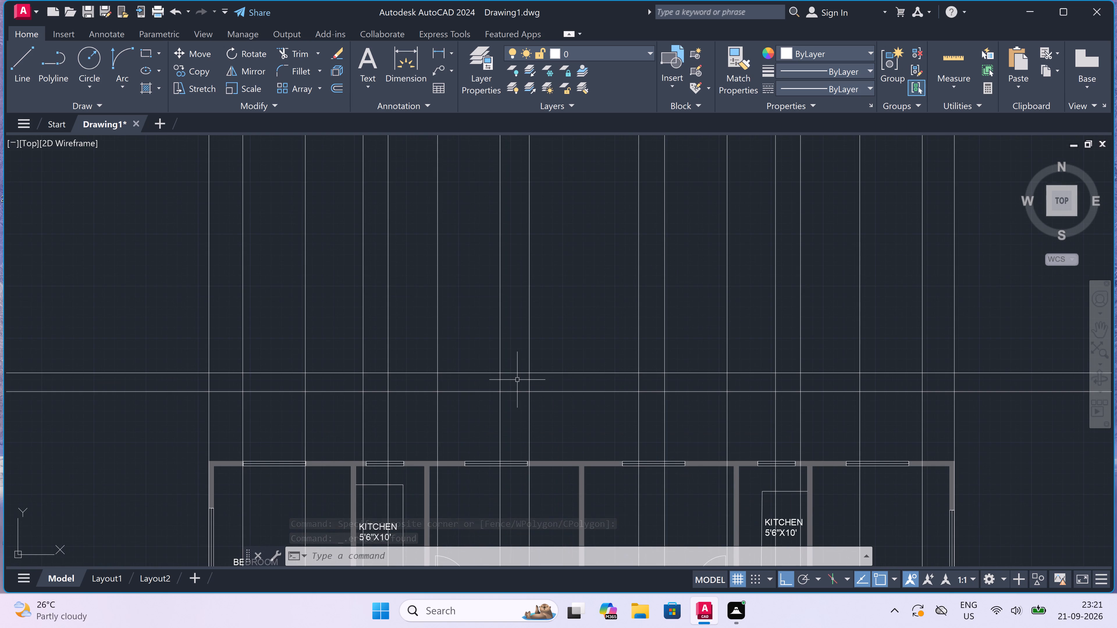
key("o")
key("space")
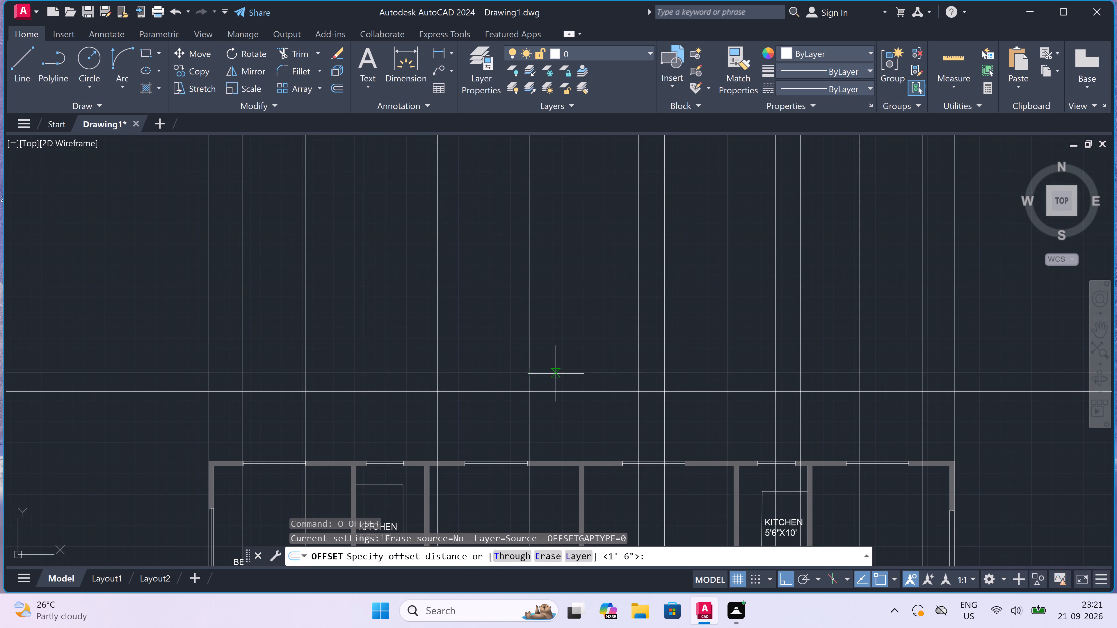
left_click_drag(556, 374, 556, 370)
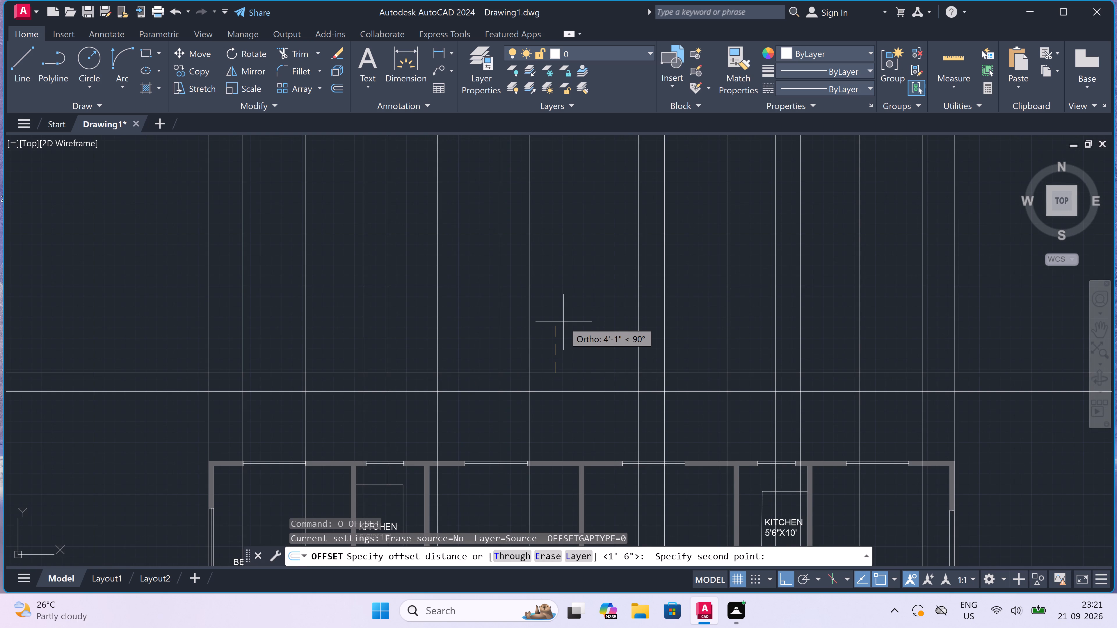
type("3'")
key("space")
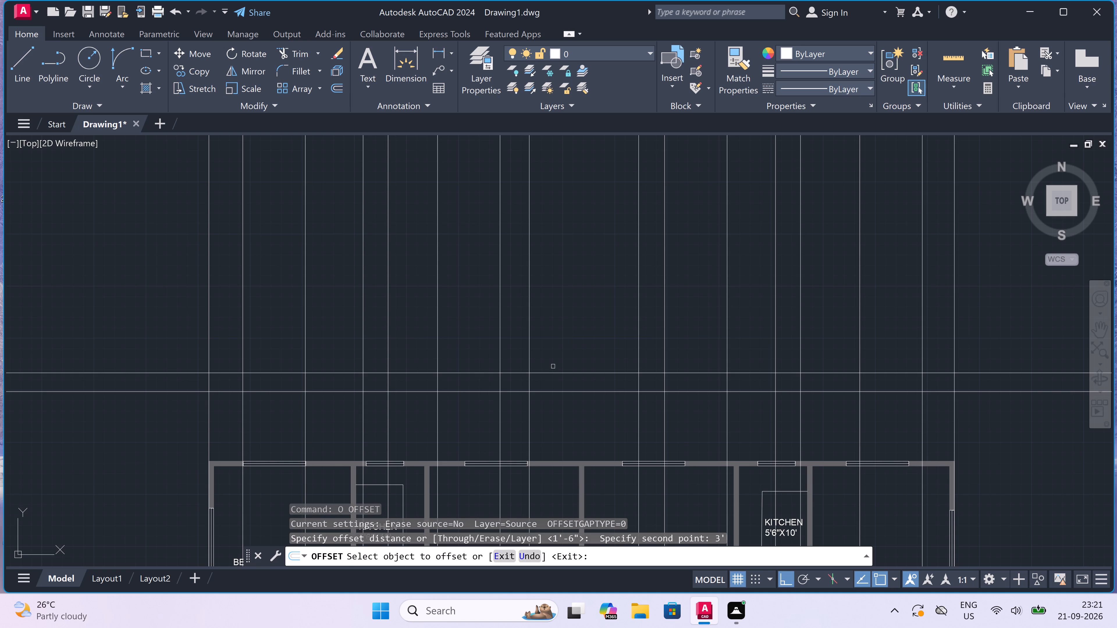
left_click_drag(551, 373, 550, 370)
left_click(550, 345)
key("Escape")
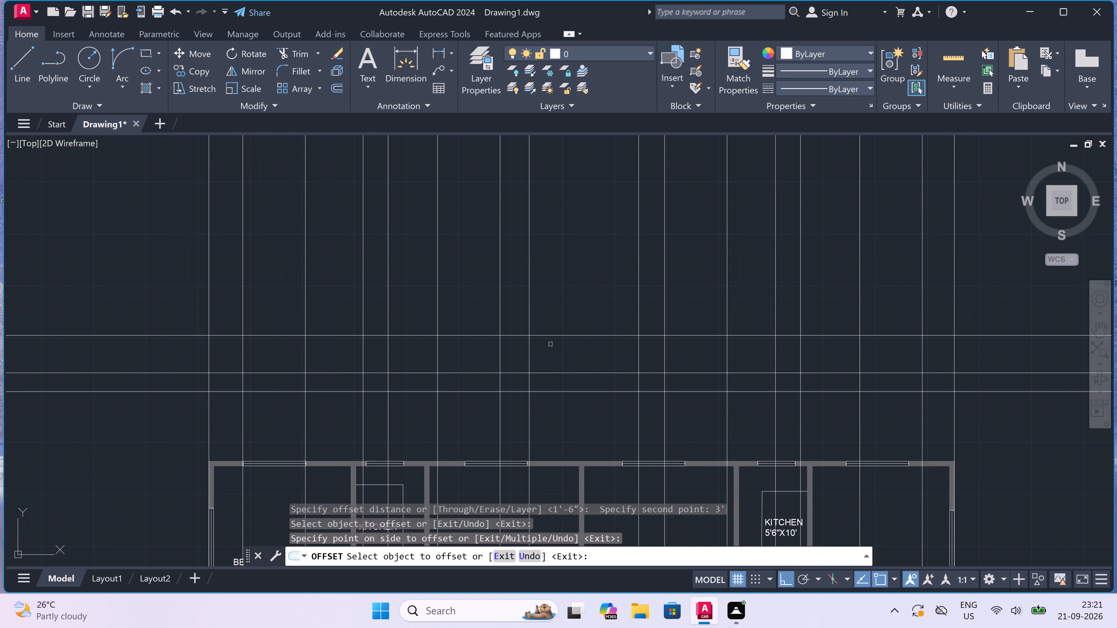
Offset the topmost horizontal construction line upward by 4'.
key("space")
left_click_drag(555, 335, 555, 329)
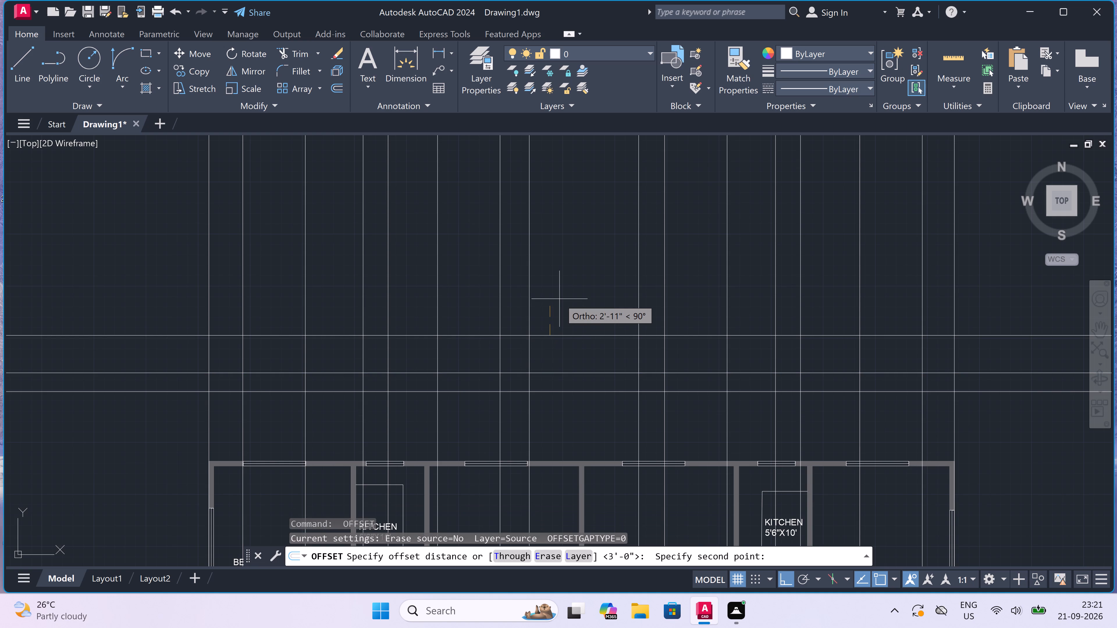
type("4'")
key("space")
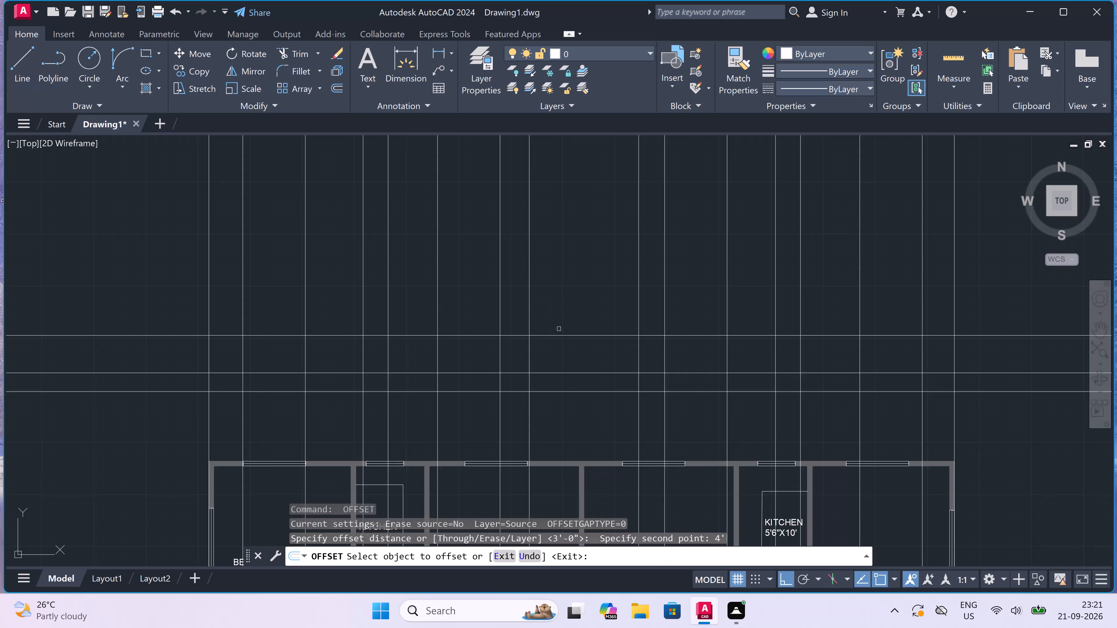
left_click(561, 335)
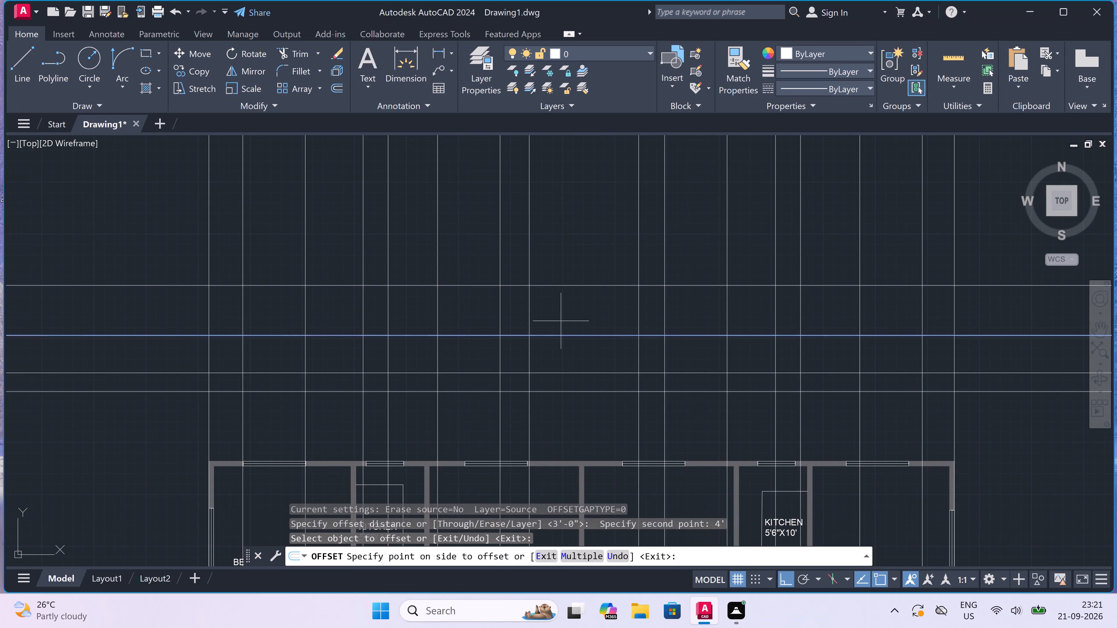
left_click(561, 299)
key("Escape")
Offset the new topmost horizontal construction line upward by 3'.
key("space")
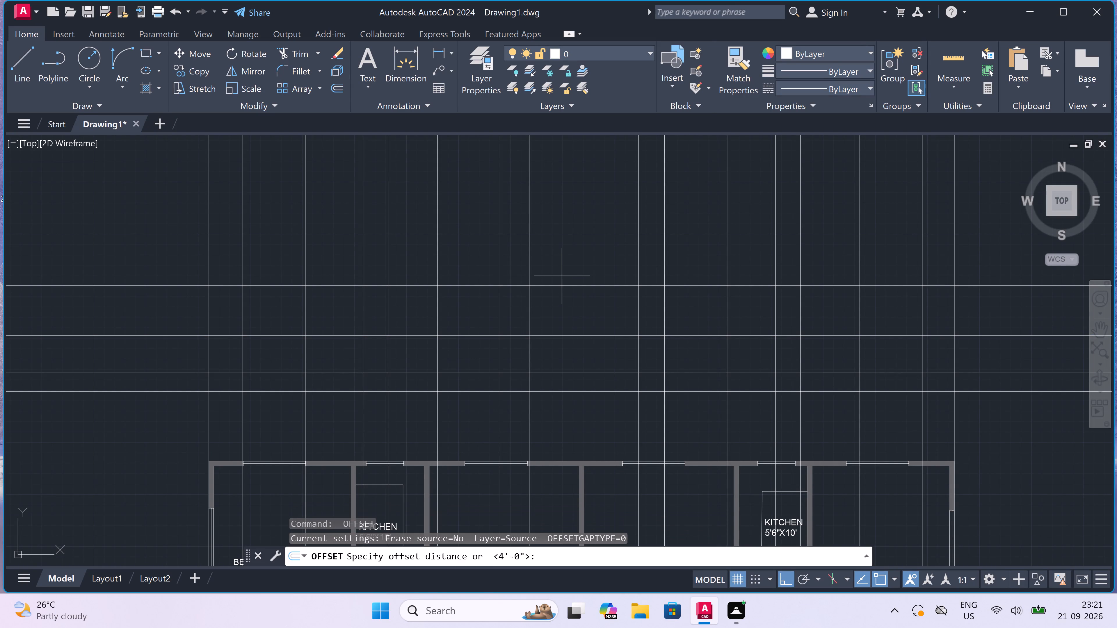
left_click_drag(562, 282, 562, 276)
type("3'")
key("space")
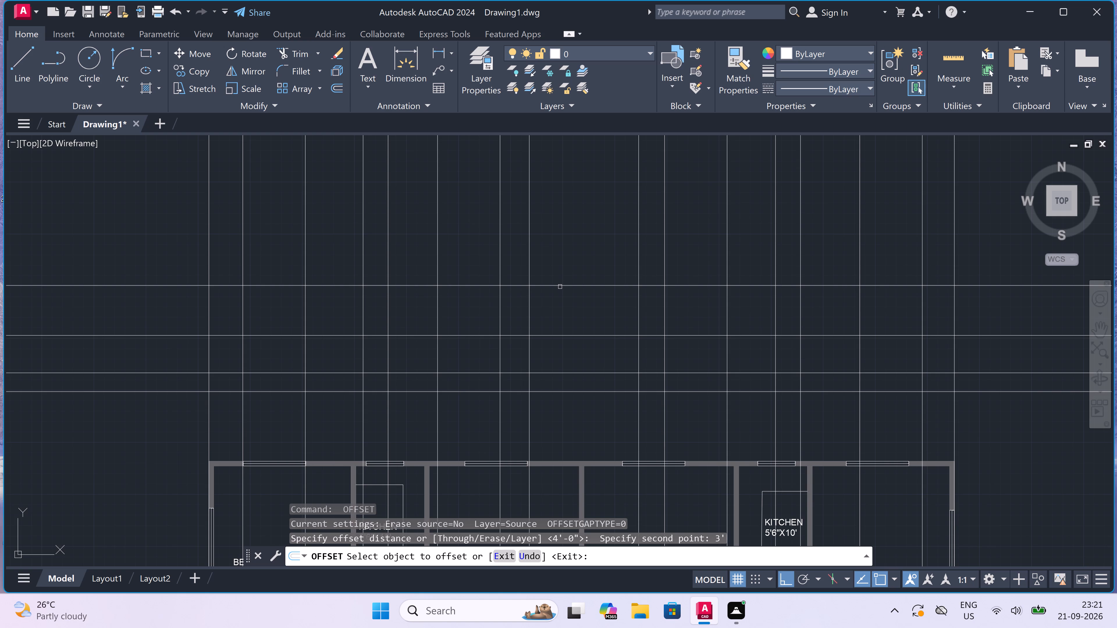
left_click(559, 286)
left_click(559, 265)
key("Escape")
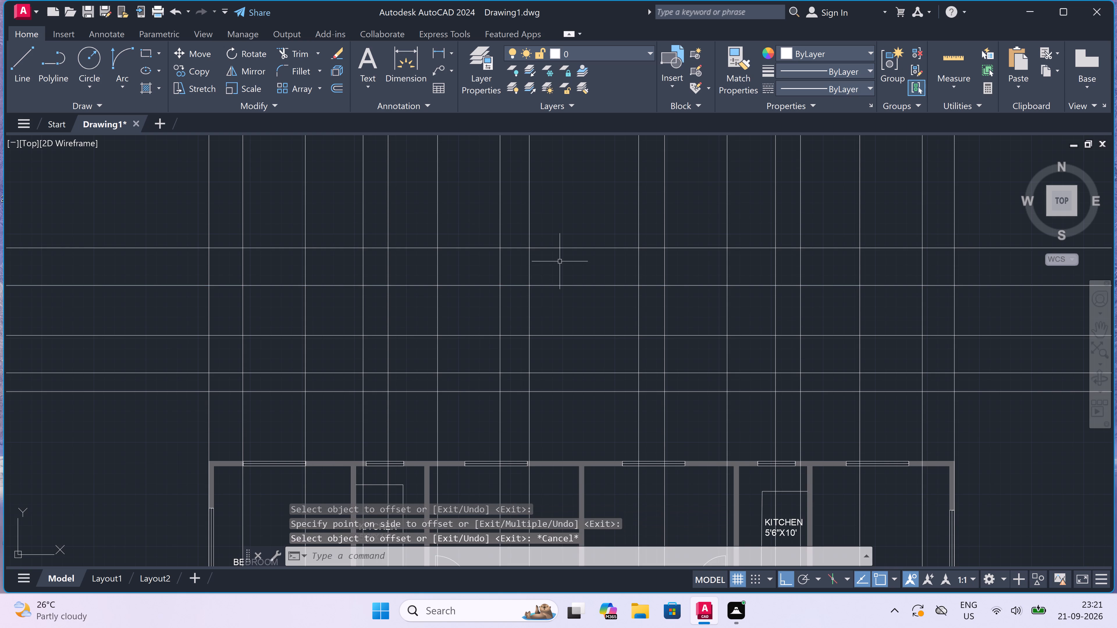
Offset the topmost horizontal construction line upward by 6".
key("space")
left_click_drag(560, 254, 560, 251)
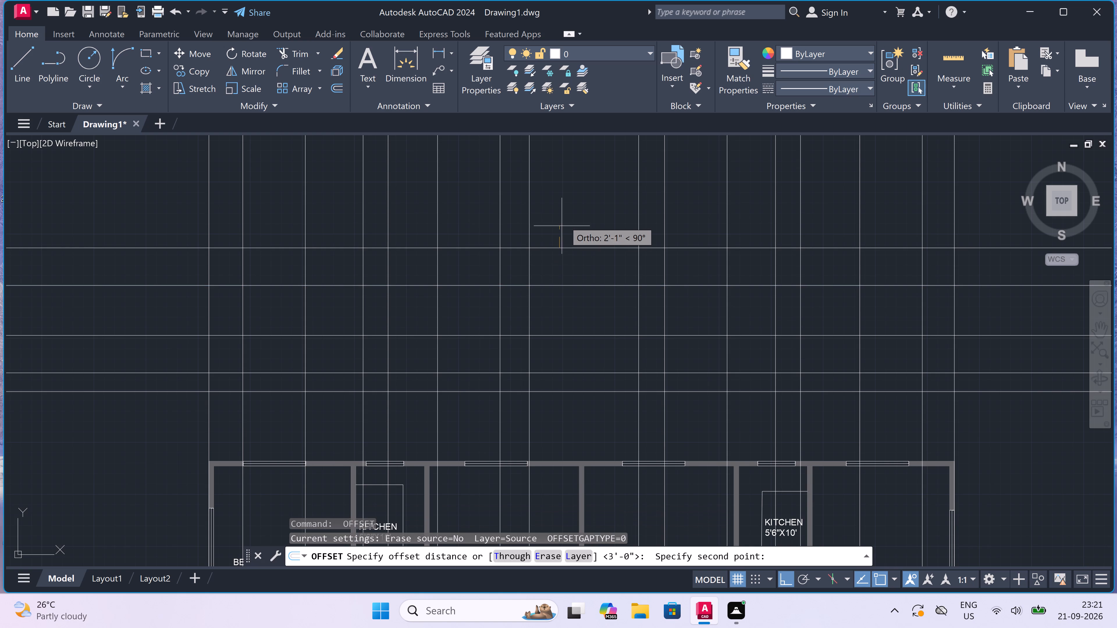
type("6\"")
key("space")
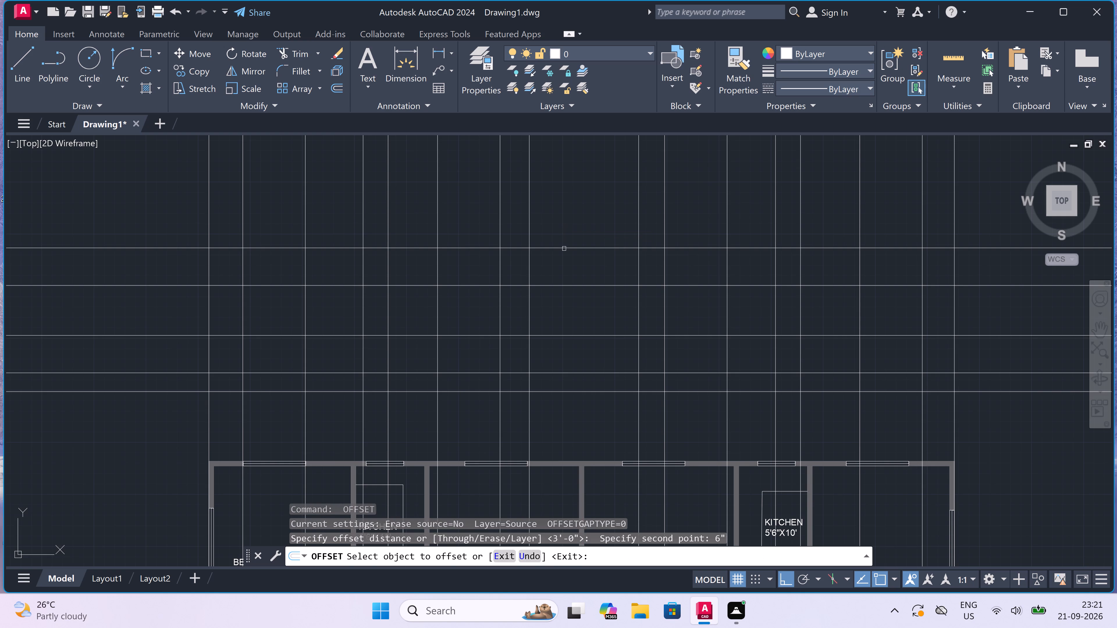
left_click_drag(564, 248, 561, 242)
left_click(559, 226)
key("Escape")
Offset the new topmost horizontal construction line upward by 3'6".
key("space")
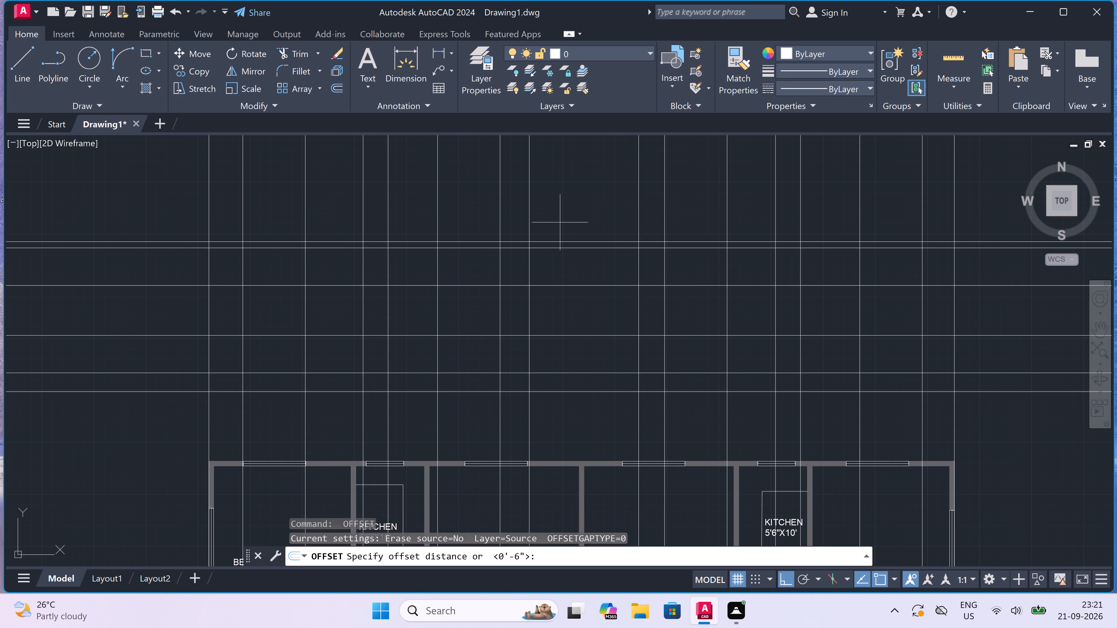
left_click_drag(559, 242, 559, 237)
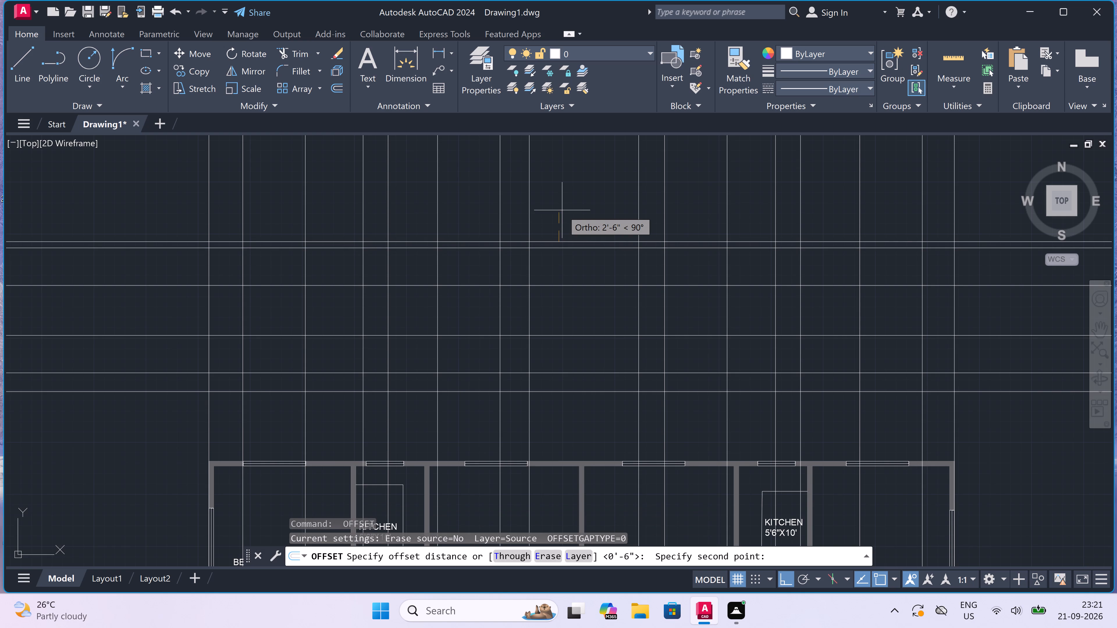
type("3'")
type("6\"")
key("space")
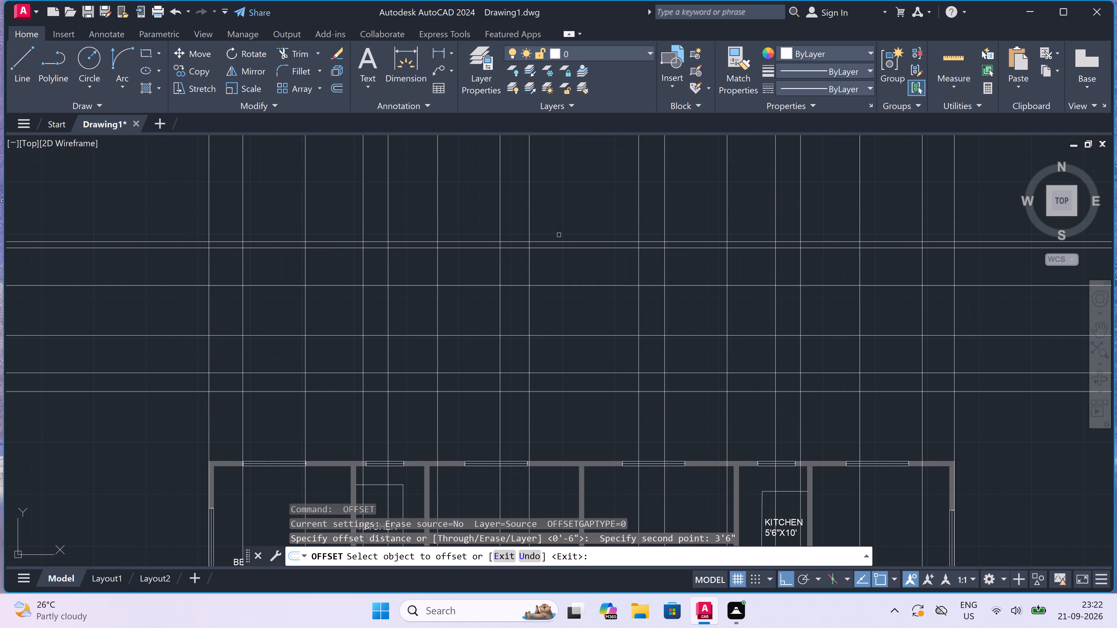
left_click_drag(555, 241, 553, 237)
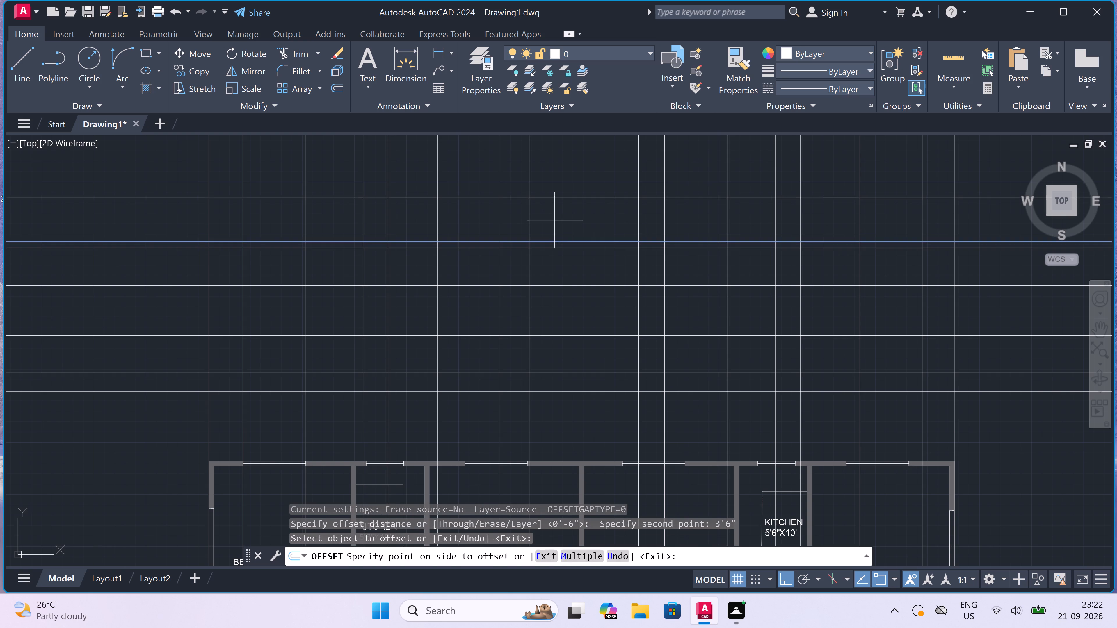
left_click(554, 220)
key("Escape")
Trim all the vertical construction lines where they extend above the topmost horizontal line.
scroll(554, 220, "down", 3)
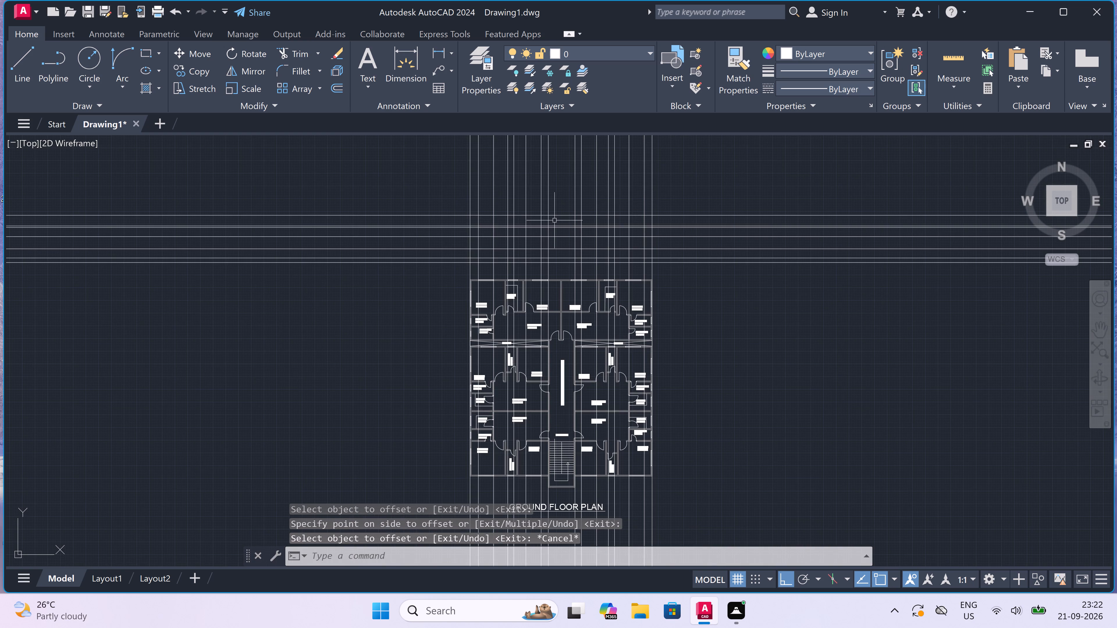
scroll(554, 220, "up", 2)
scroll(554, 220, "down", 4)
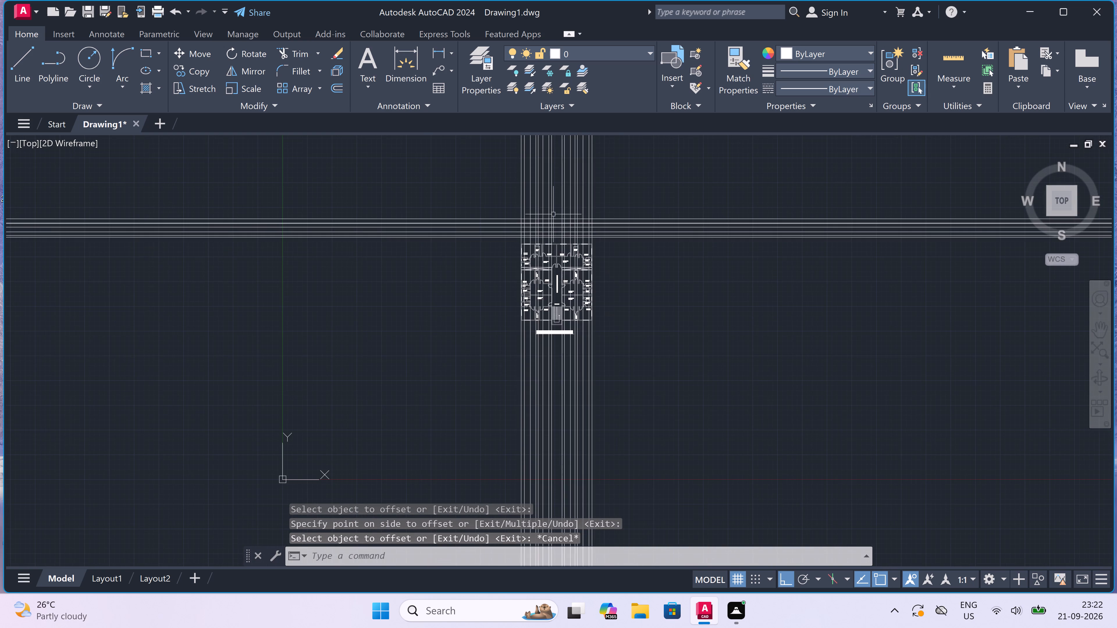
scroll(554, 185, "up", 5)
scroll(565, 204, "down", 2)
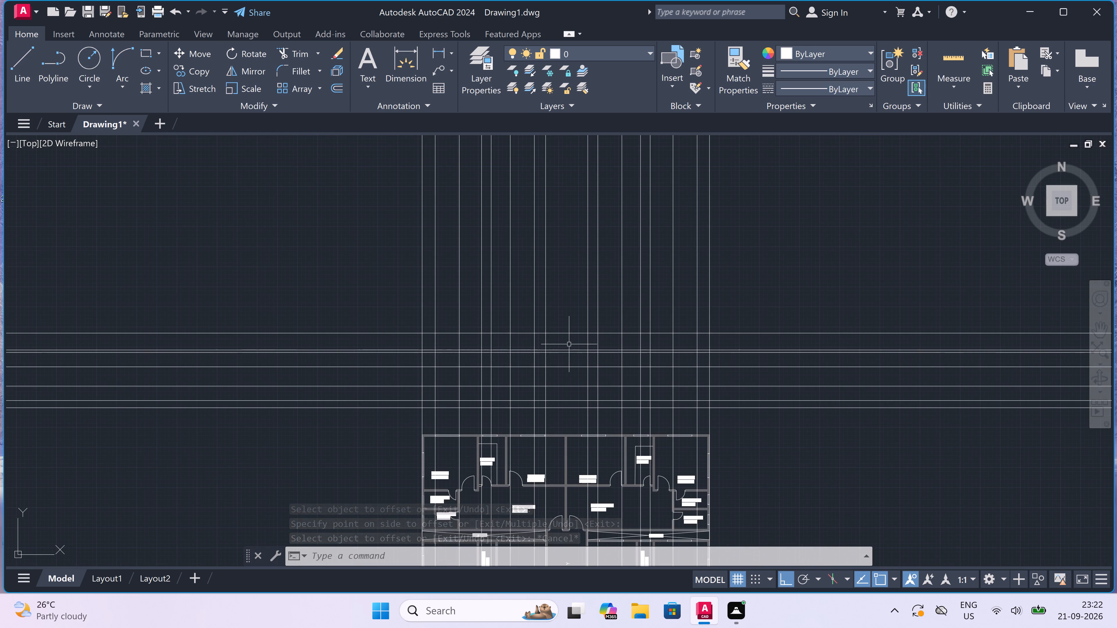
type("TR")
key("space")
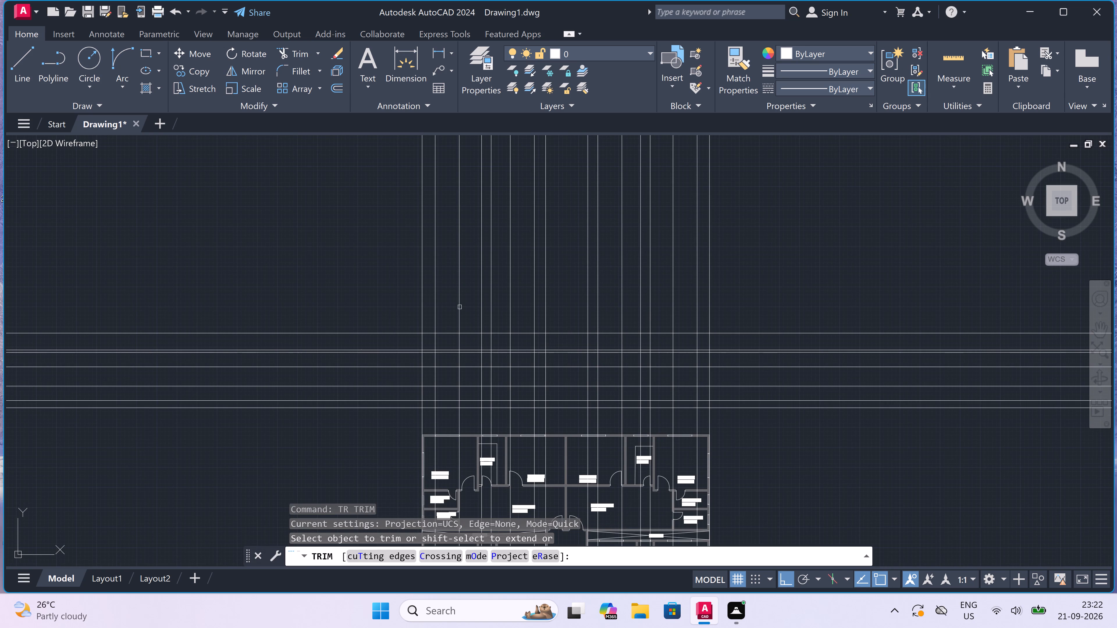
left_click_drag(341, 262, 379, 266)
left_click(722, 225)
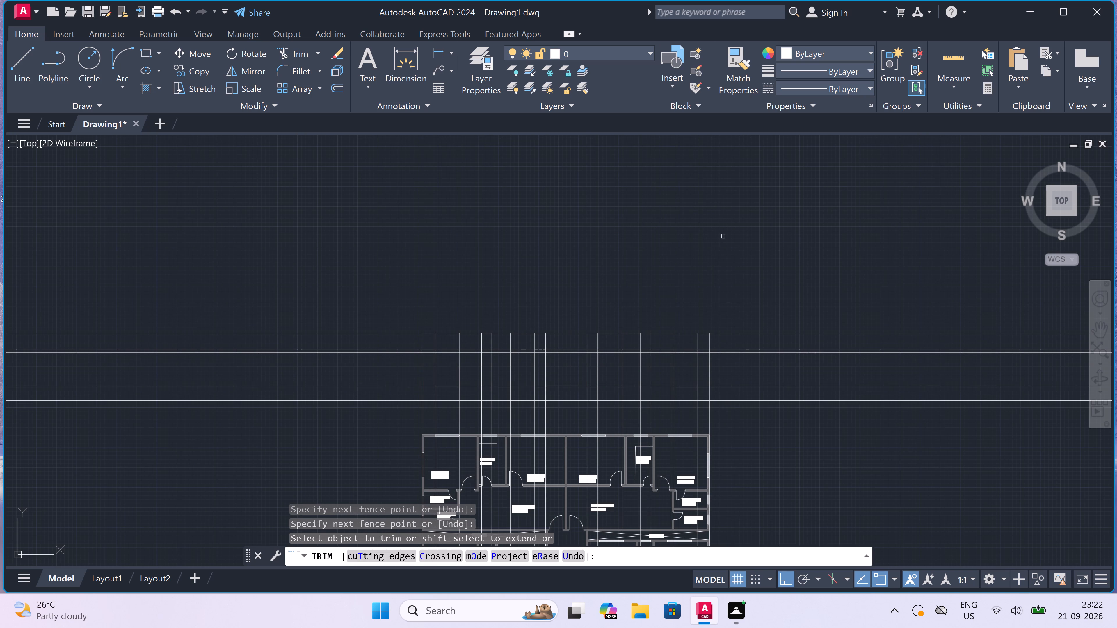
Trim the horizontal level lines that extend past the elevation's right and left outer wall lines.
left_click_drag(739, 404, 740, 399)
left_click(736, 308)
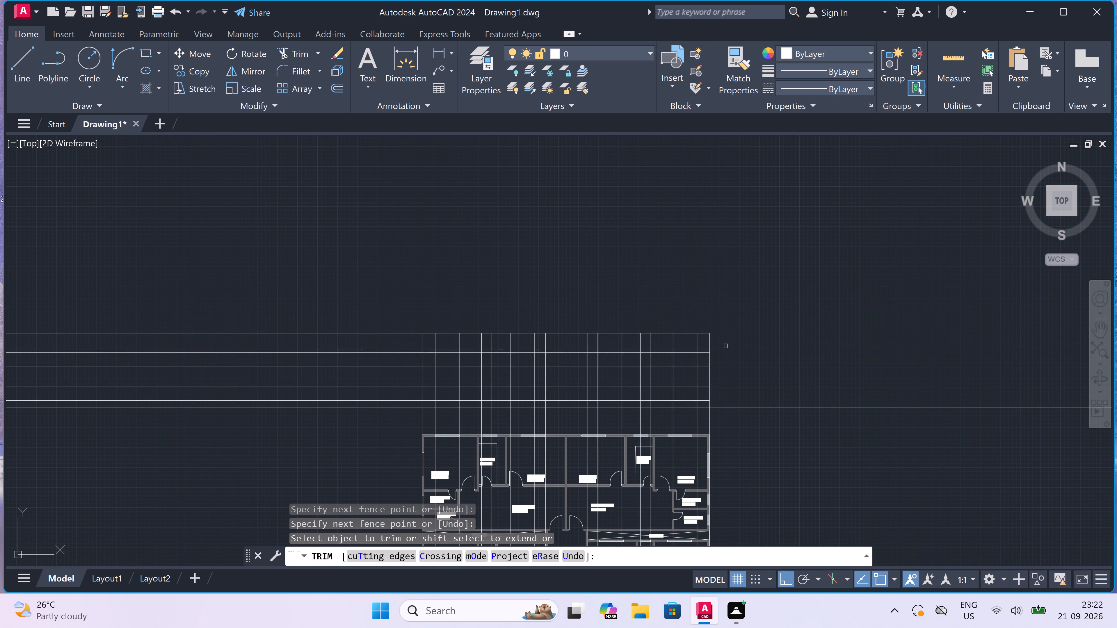
left_click(732, 403)
left_click(736, 419)
left_click(395, 287)
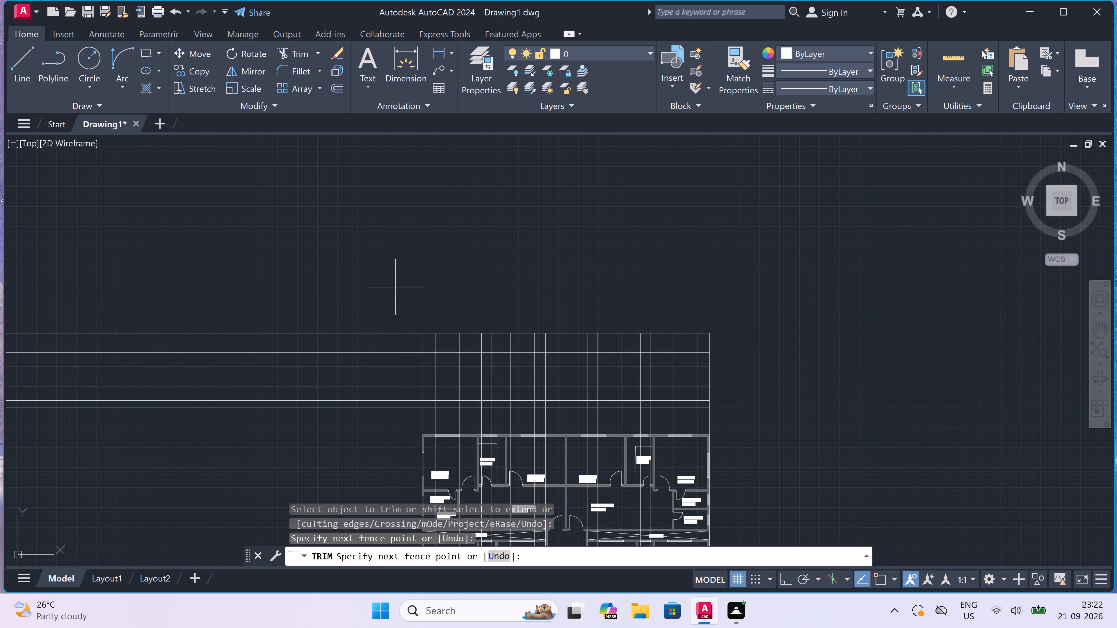
left_click(307, 456)
Trim the interior vertical lines out of the 3'6" band directly below the topmost line.
scroll(423, 348, "up", 1)
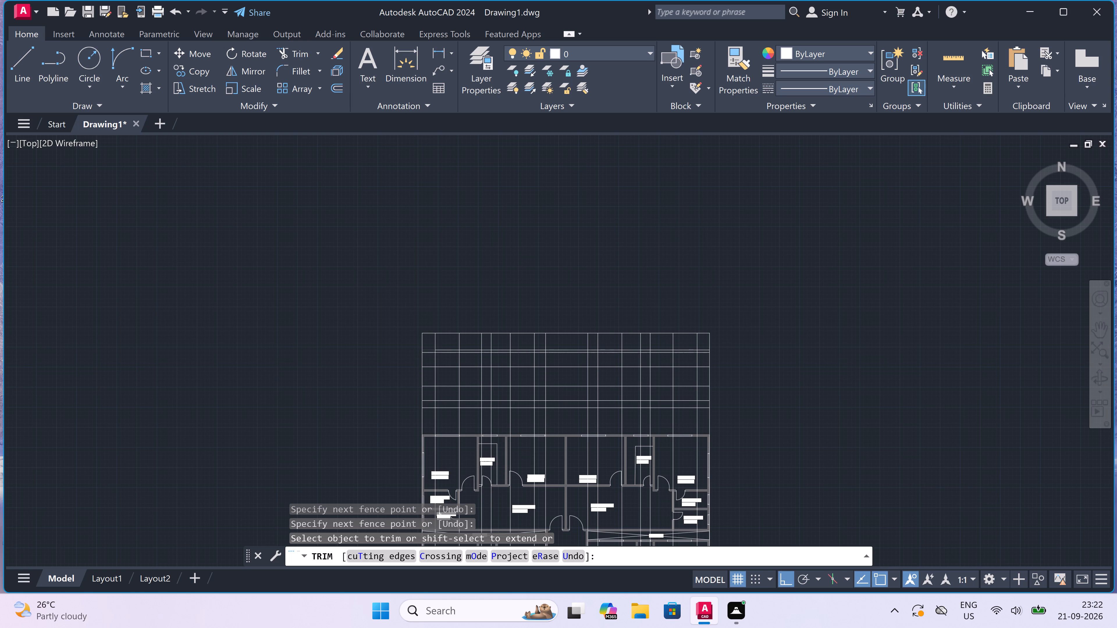
left_click_drag(432, 333, 451, 339)
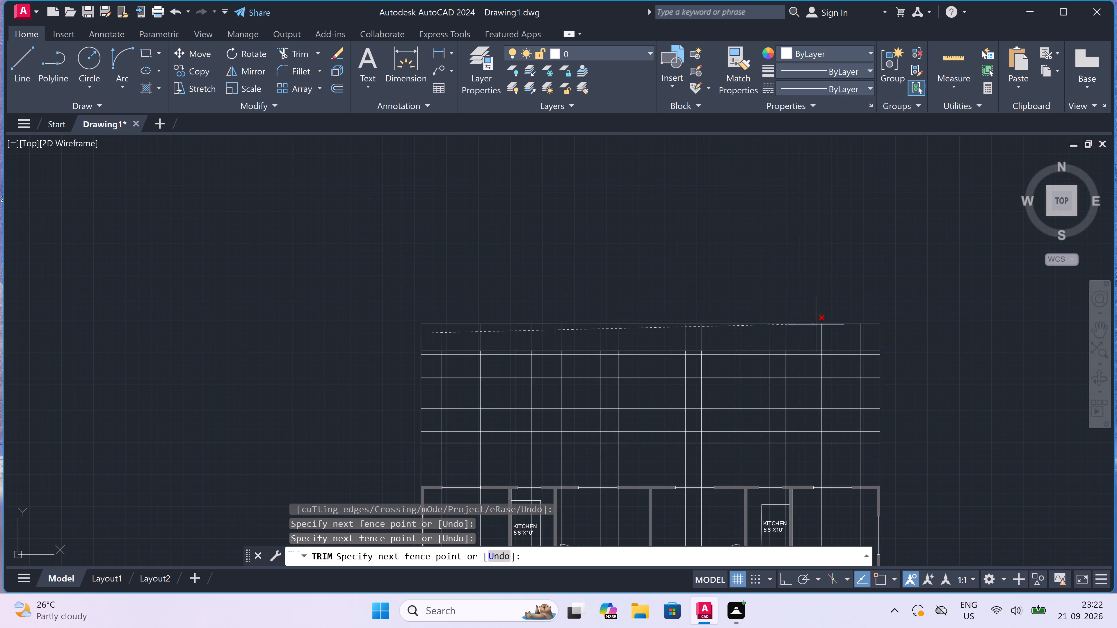
left_click(859, 334)
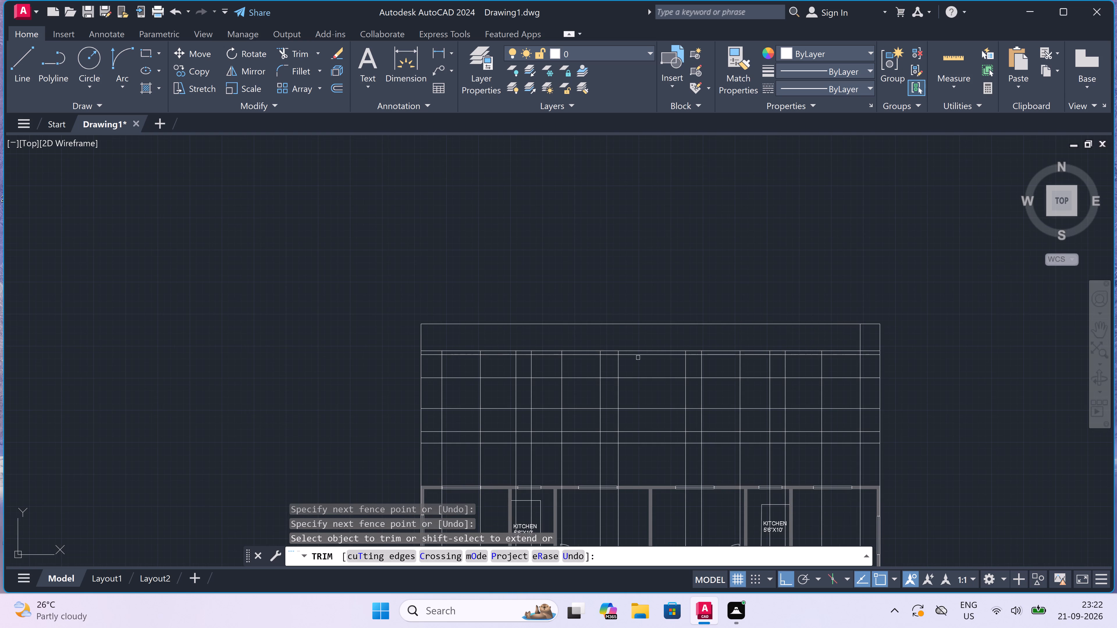
Trim the interior vertical lines out of the 6" band and the leftover vertical near the right end of the band above.
scroll(447, 350, "up", 3)
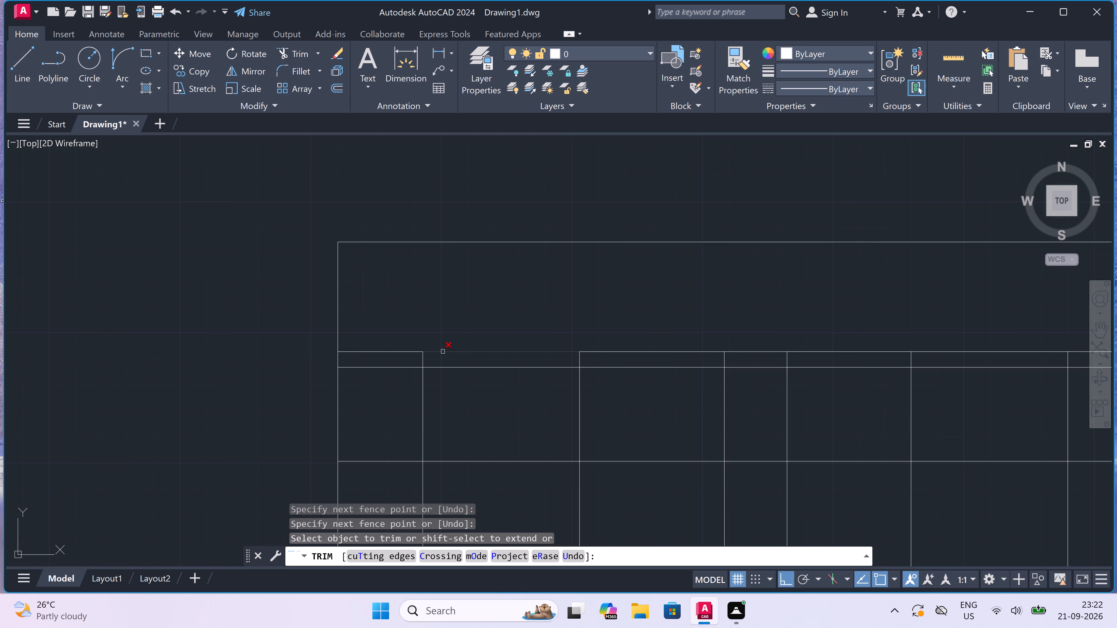
scroll(424, 356, "up", 3)
left_click_drag(379, 362, 393, 364)
scroll(558, 368, "down", 5)
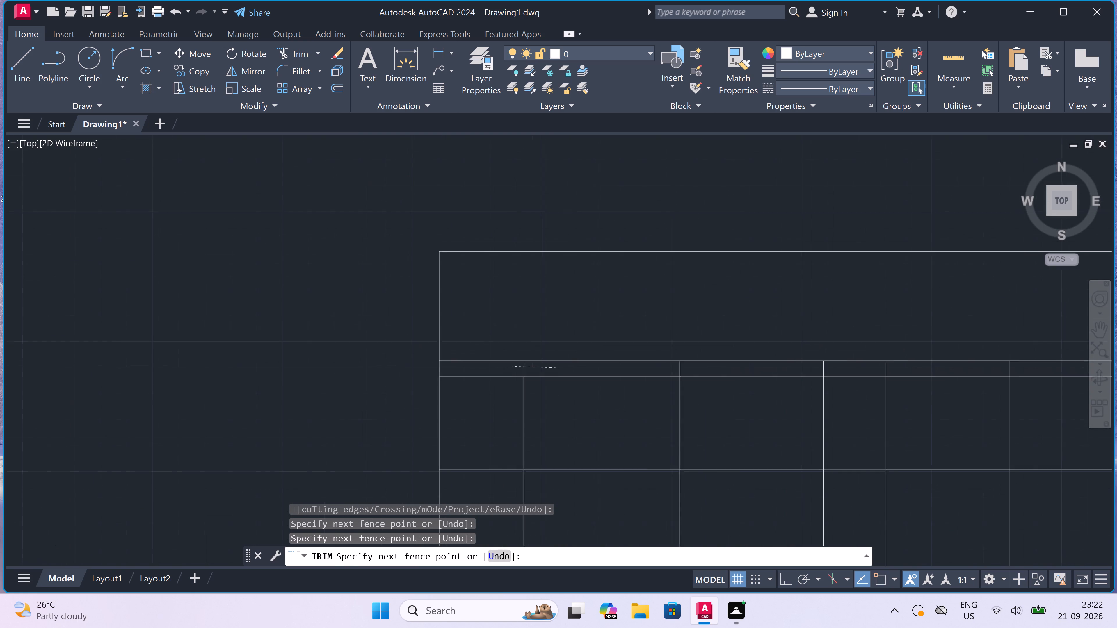
scroll(558, 368, "down", 5)
scroll(622, 367, "up", 2)
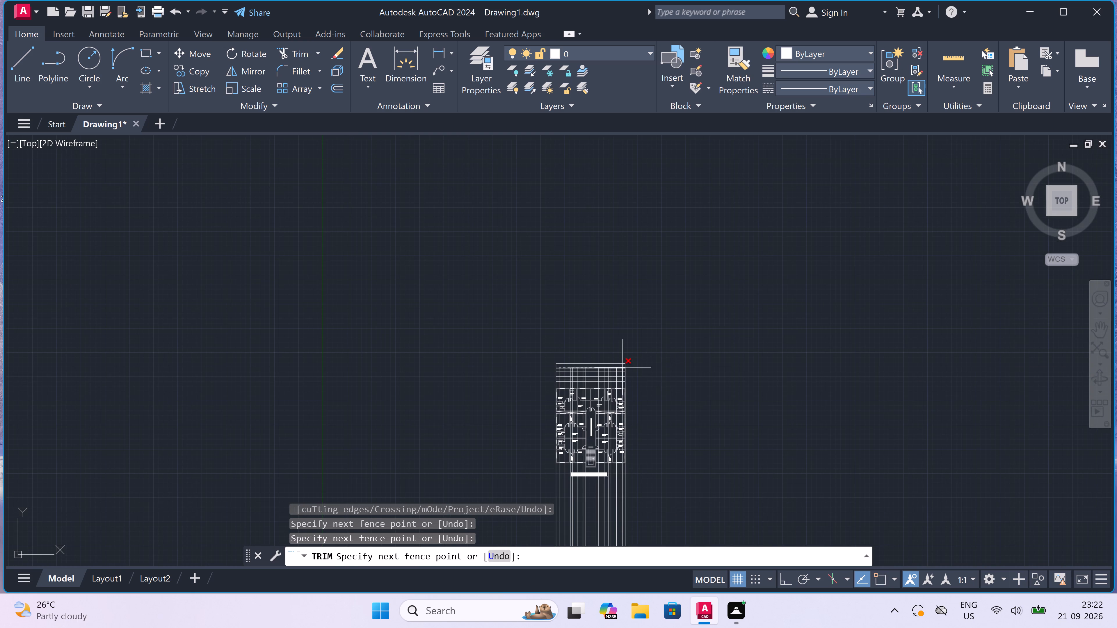
scroll(622, 367, "up", 5)
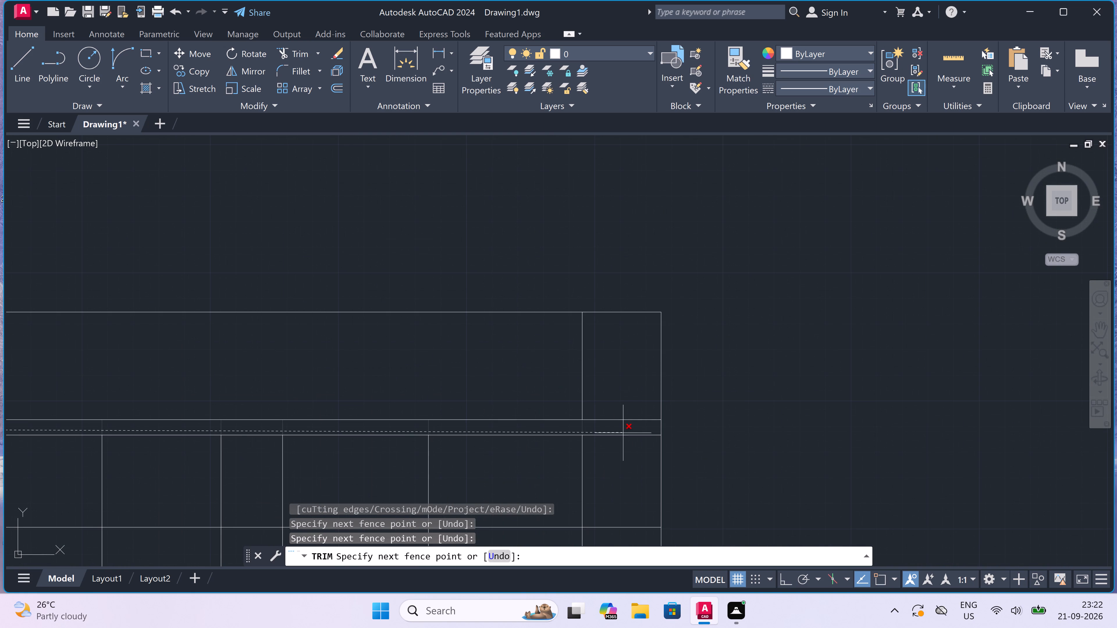
scroll(629, 439, "up", 2)
scroll(635, 412, "up", 2)
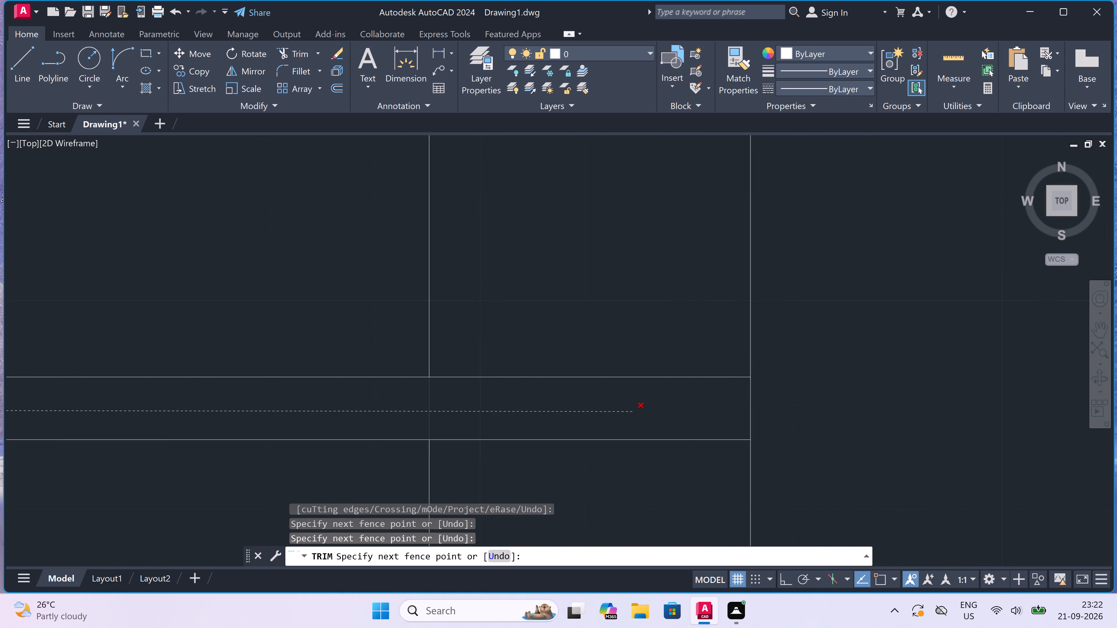
scroll(635, 412, "up", 2)
left_click(635, 408)
scroll(634, 408, "down", 7)
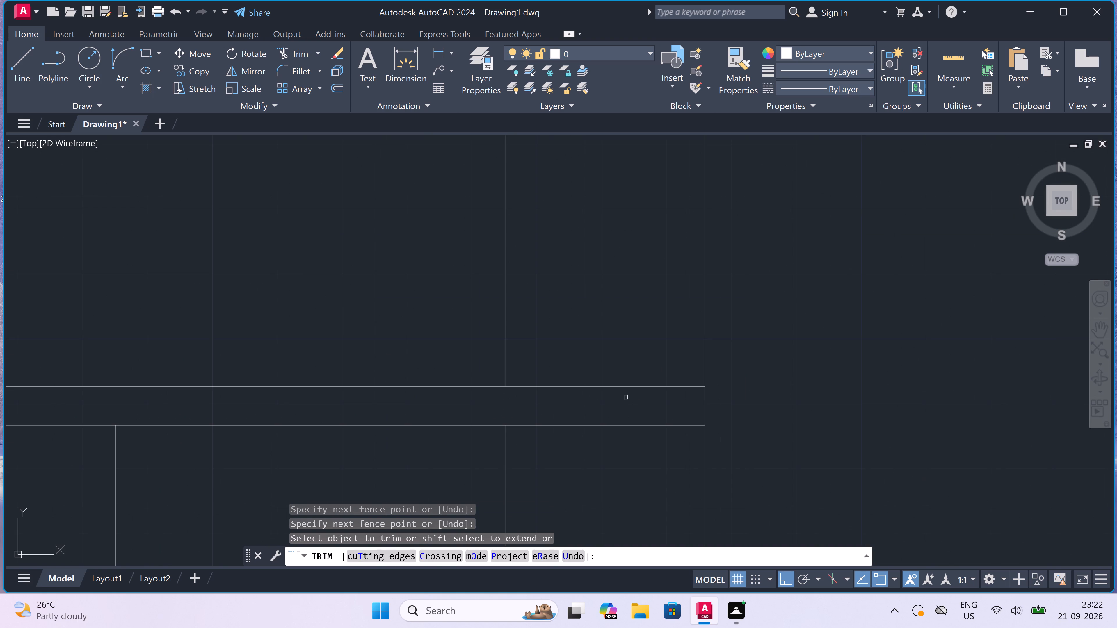
left_click_drag(596, 324, 590, 325)
left_click(473, 324)
Trim away the upper line of the 6" band across the full width of the elevation.
scroll(475, 320, "down", 7)
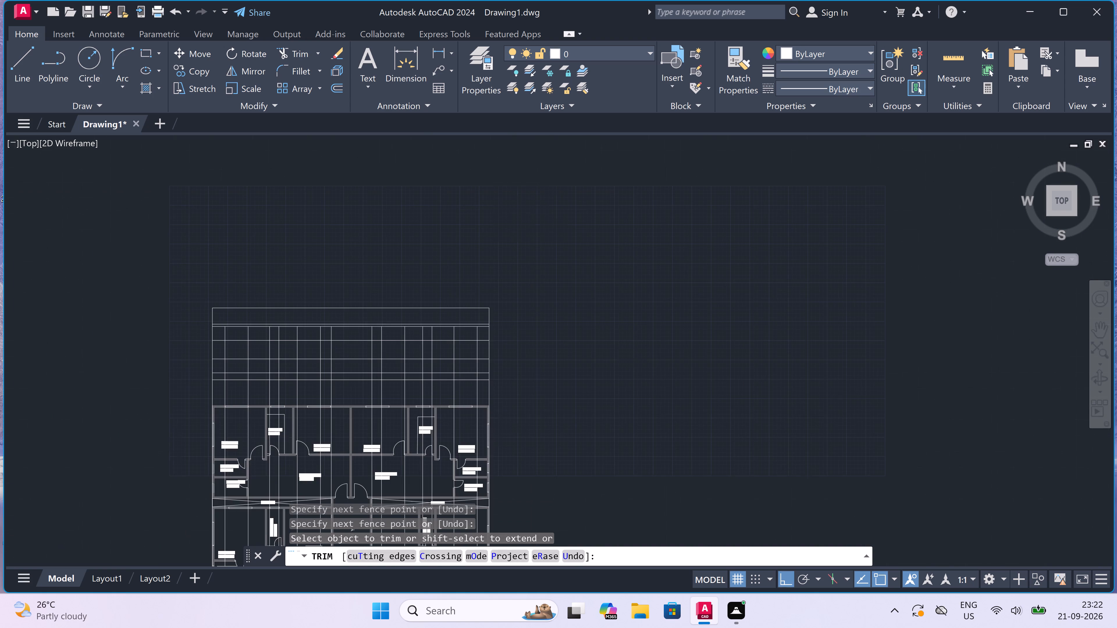
scroll(475, 321, "down", 2)
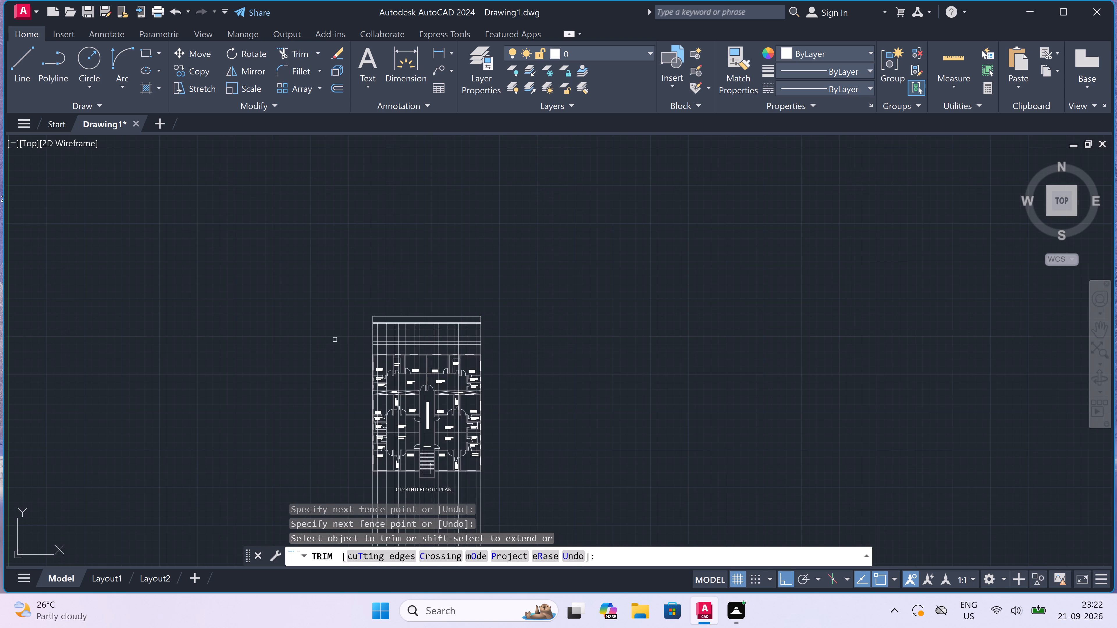
scroll(335, 340, "up", 2)
scroll(432, 305, "up", 3)
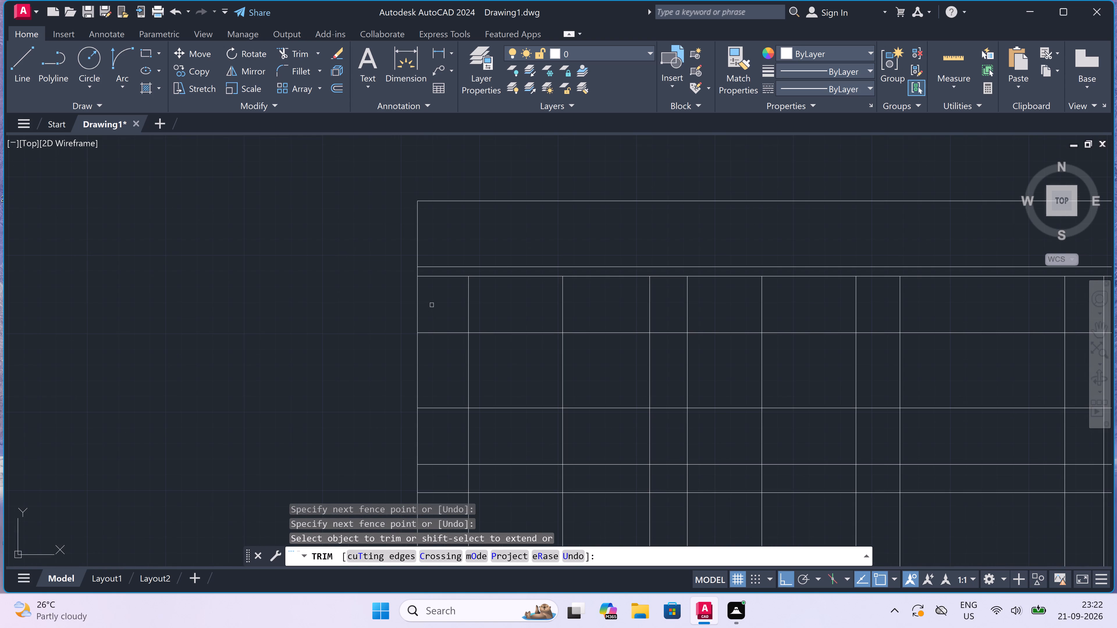
left_click(461, 266)
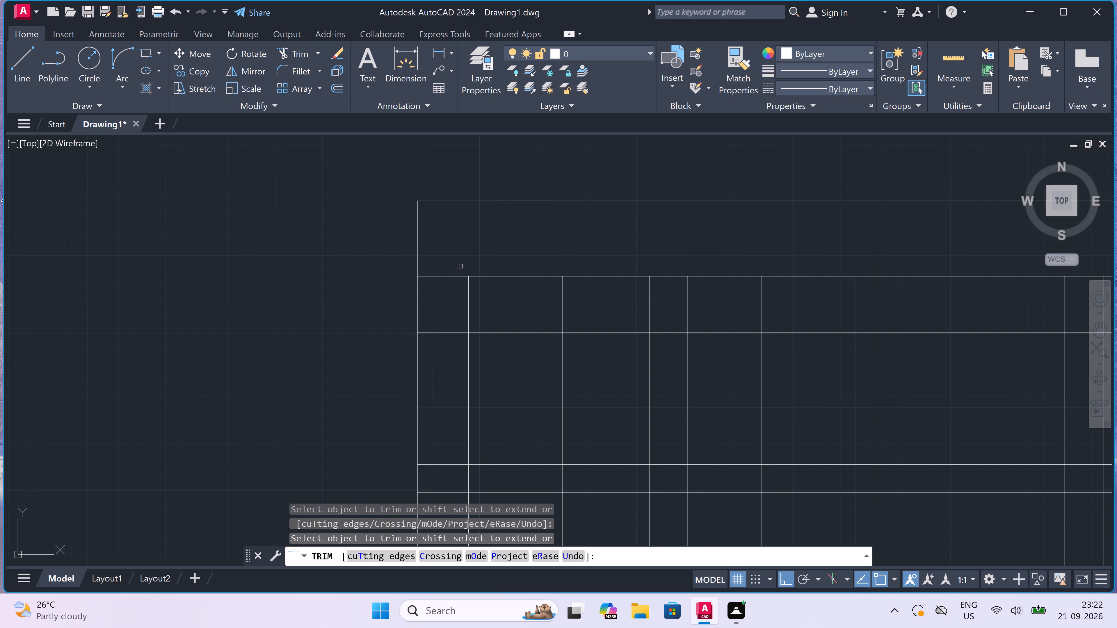
Trim the vertical and horizontal lines around the elevation's leftmost window so only its 4' high rectangular outline is left between sill and head.
left_click_drag(455, 314, 481, 309)
left_click_drag(600, 305, 592, 305)
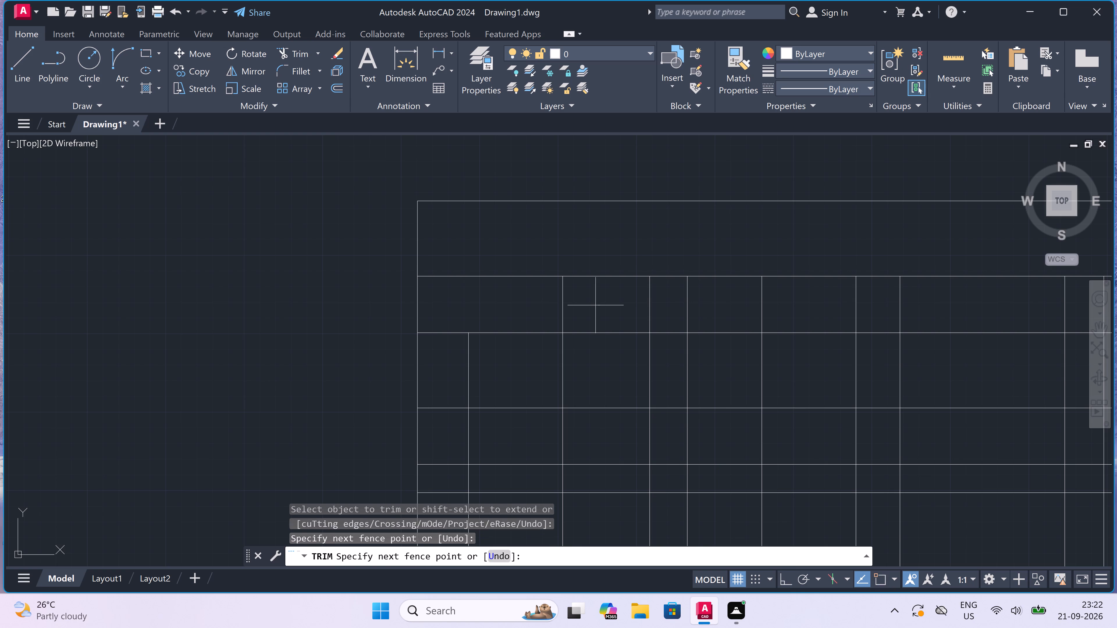
left_click(490, 306)
left_click_drag(585, 309, 588, 315)
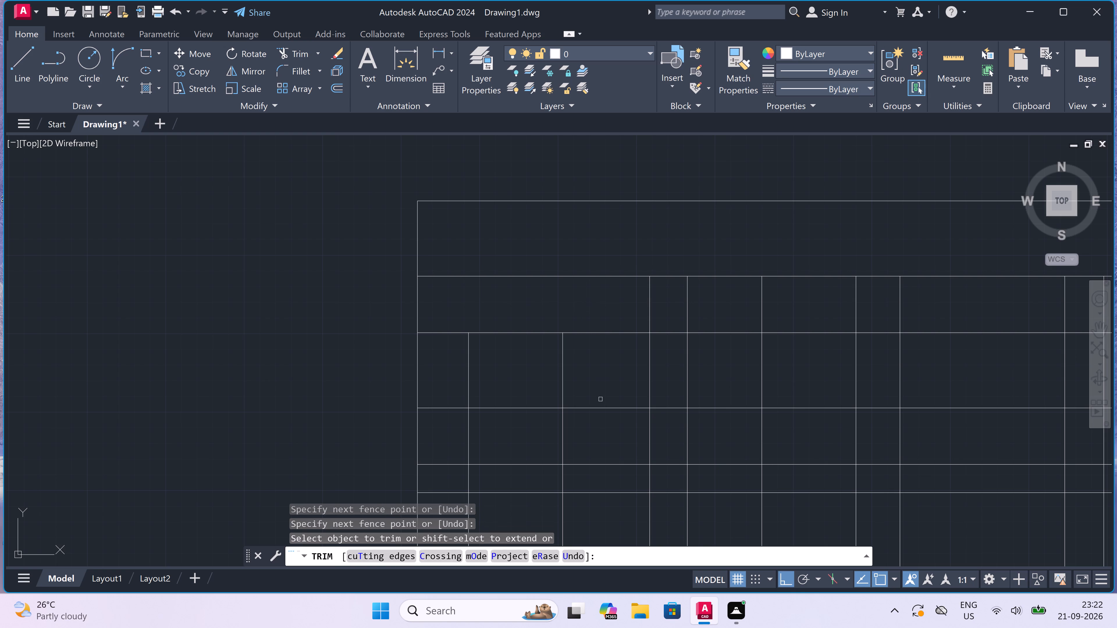
left_click(600, 400)
left_click_drag(600, 424, 599, 415)
left_click_drag(593, 311, 593, 314)
left_click(593, 379)
left_click_drag(439, 306, 439, 331)
left_click(447, 445)
left_click_drag(447, 441, 450, 442)
left_click(565, 437)
scroll(567, 431, "down", 3)
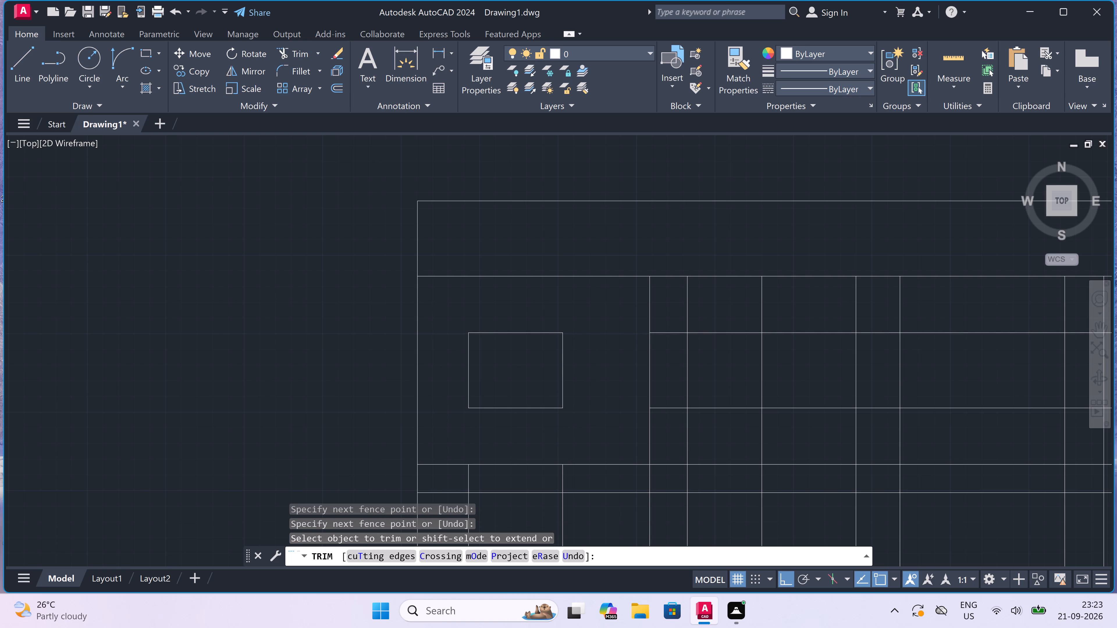
scroll(567, 431, "down", 3)
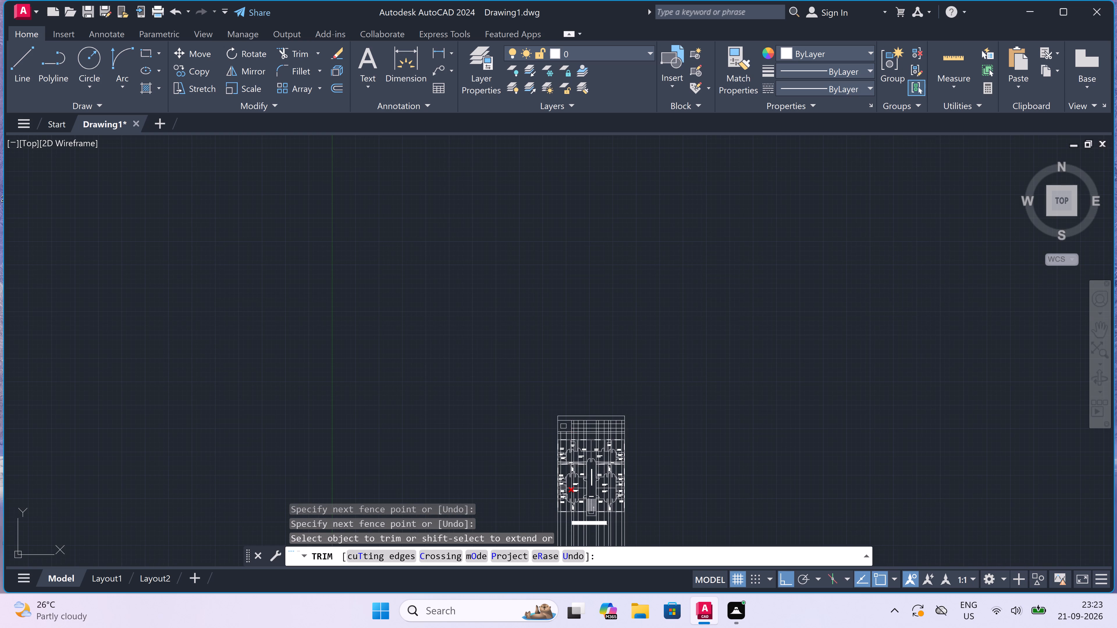
Trim the vertical and horizontal lines around the second window from the elevation's left end so only its narrow rectangular outline remains.
scroll(577, 522, "up", 4)
scroll(559, 476, "down", 3)
scroll(548, 447, "down", 1)
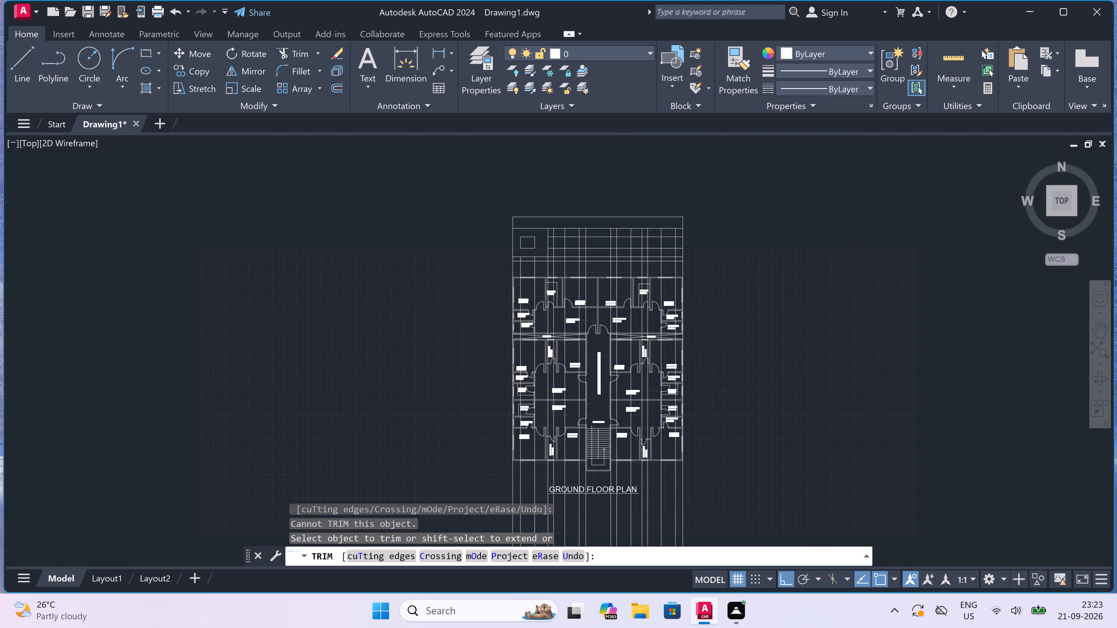
scroll(544, 315, "up", 4)
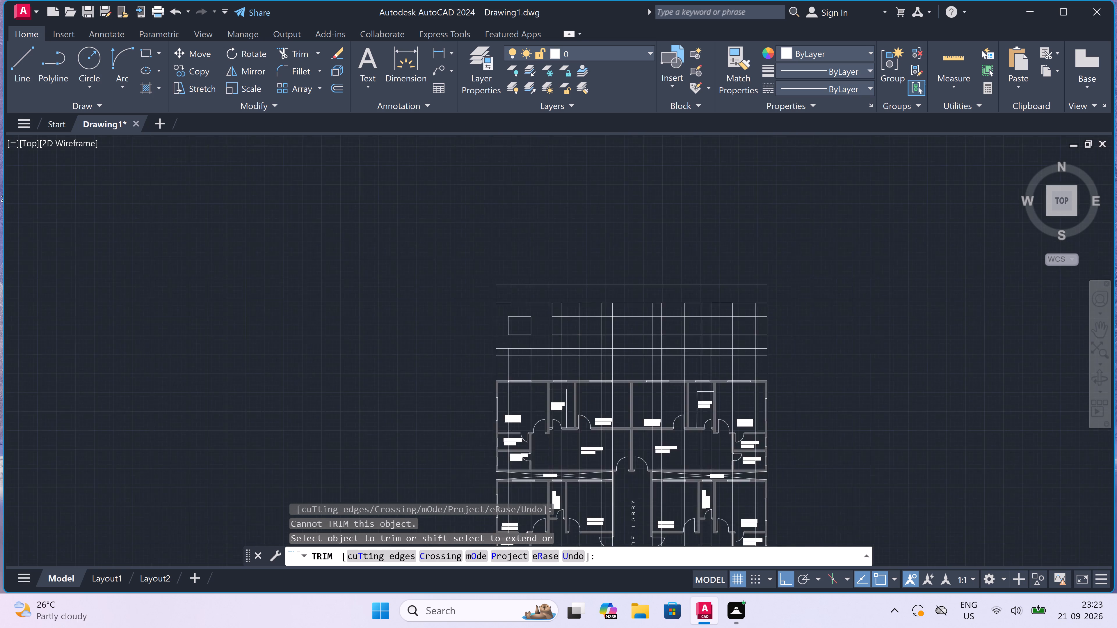
scroll(553, 306, "up", 2)
left_click_drag(553, 306, 573, 302)
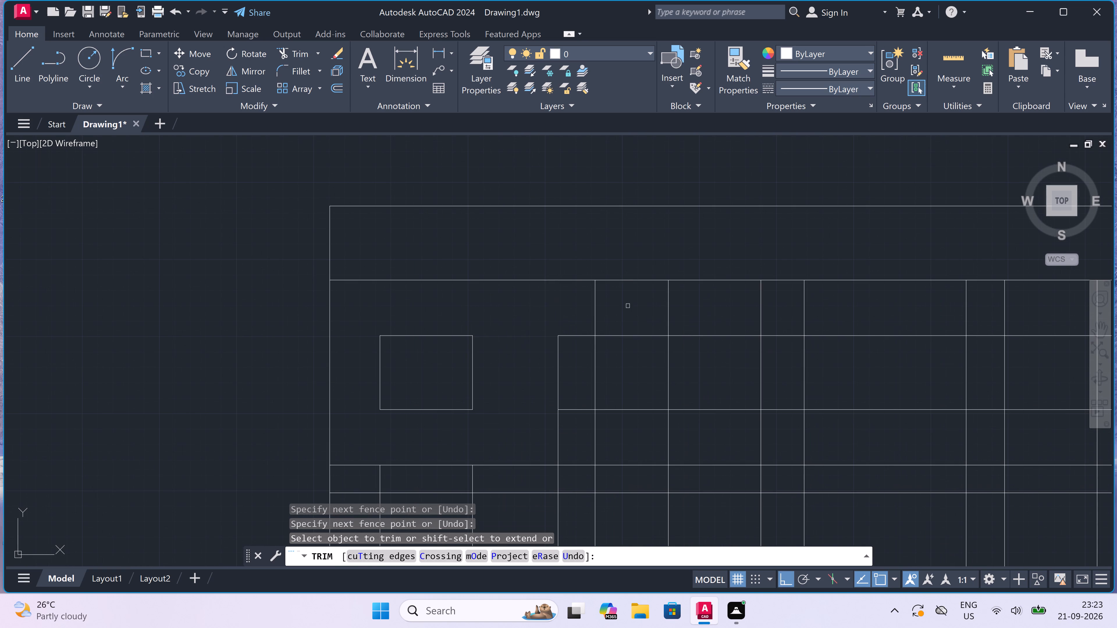
left_click_drag(628, 306, 624, 307)
left_click(519, 322)
left_click(614, 320)
left_click_drag(636, 315, 637, 318)
left_click(643, 419)
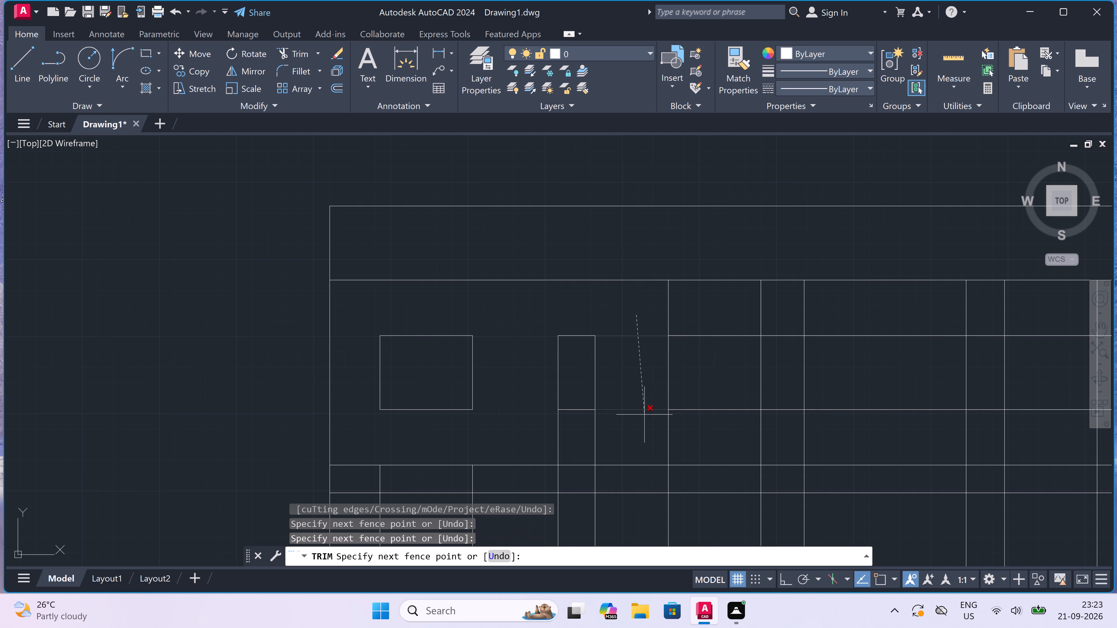
left_click(621, 430)
left_click(531, 427)
Trim the projected lines around the third window from the left so only its rectangular outline remains between sill and head.
scroll(531, 427, "down", 2)
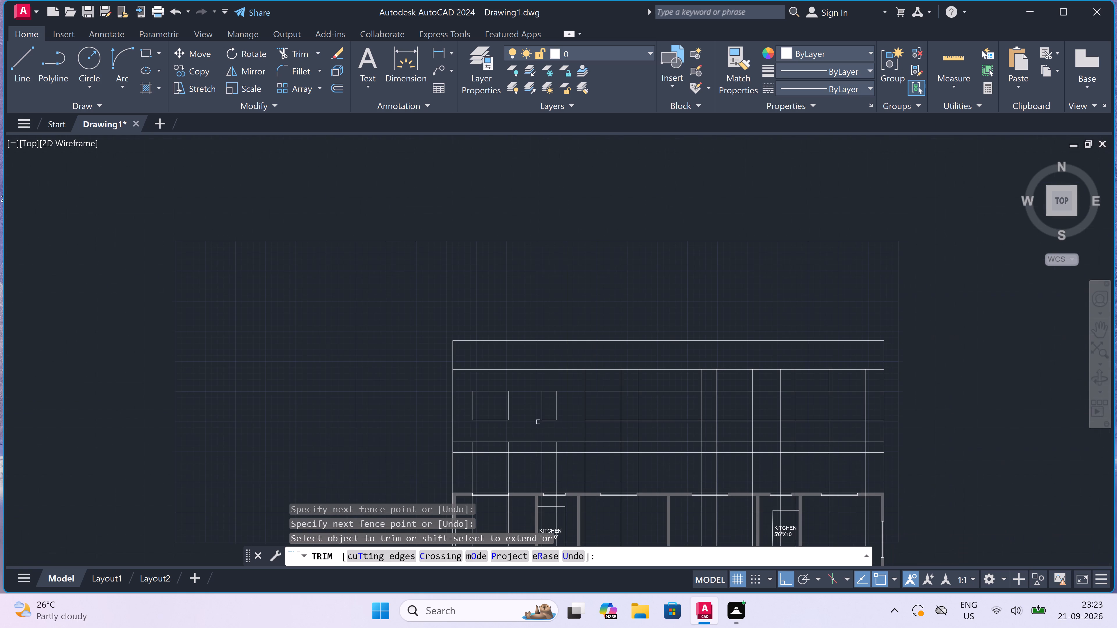
scroll(607, 357, "up", 2)
left_click_drag(538, 403, 552, 404)
left_click(644, 414)
scroll(644, 412, "down", 1)
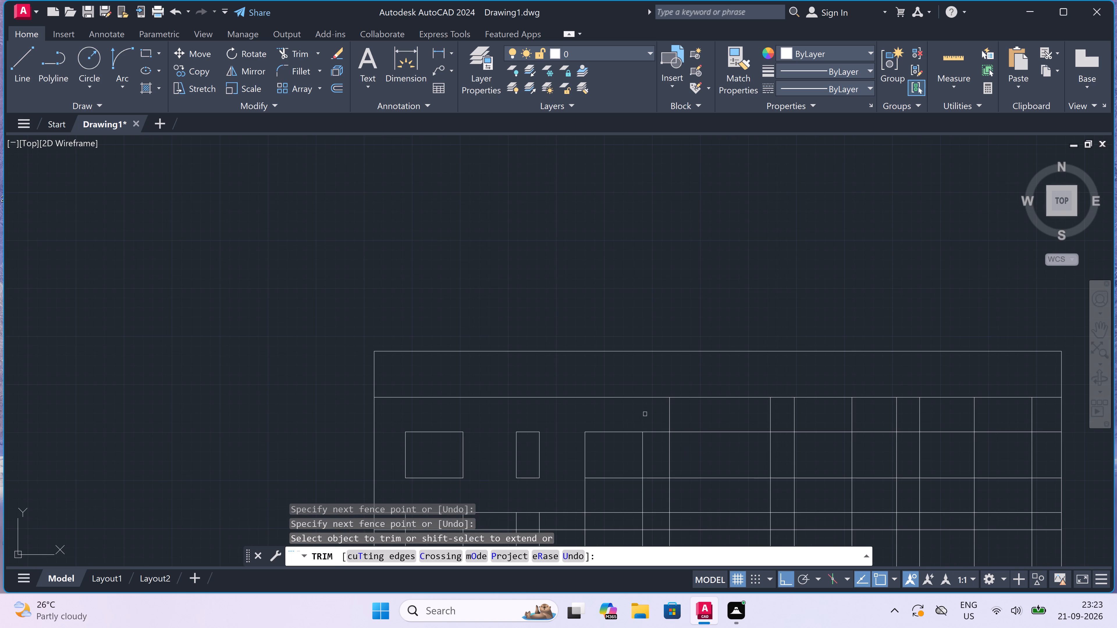
left_click(649, 418)
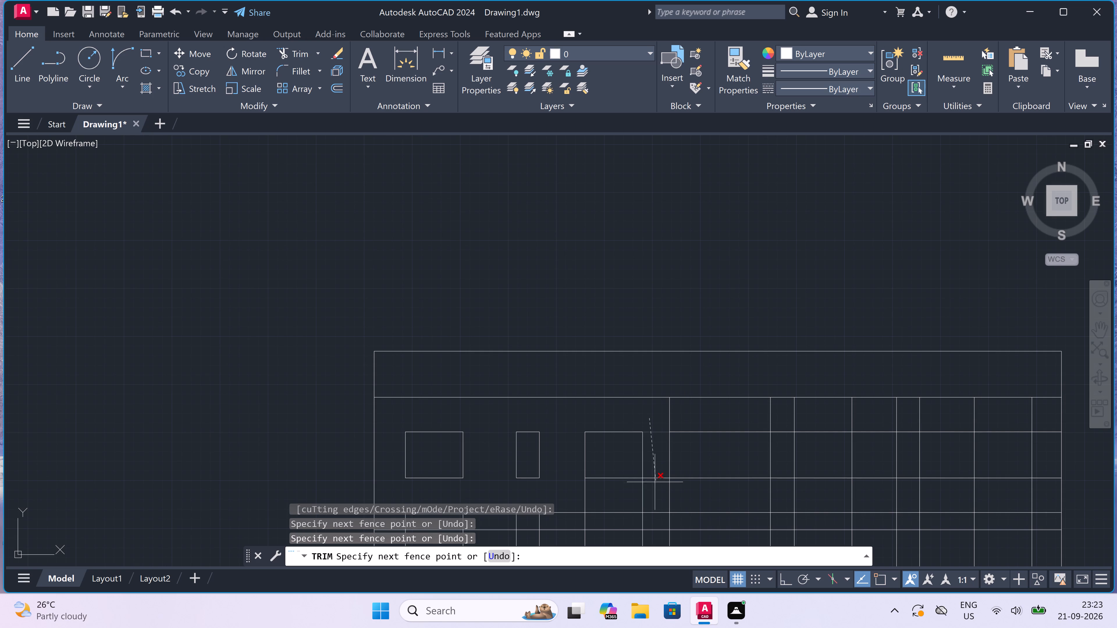
left_click(652, 498)
left_click(650, 498)
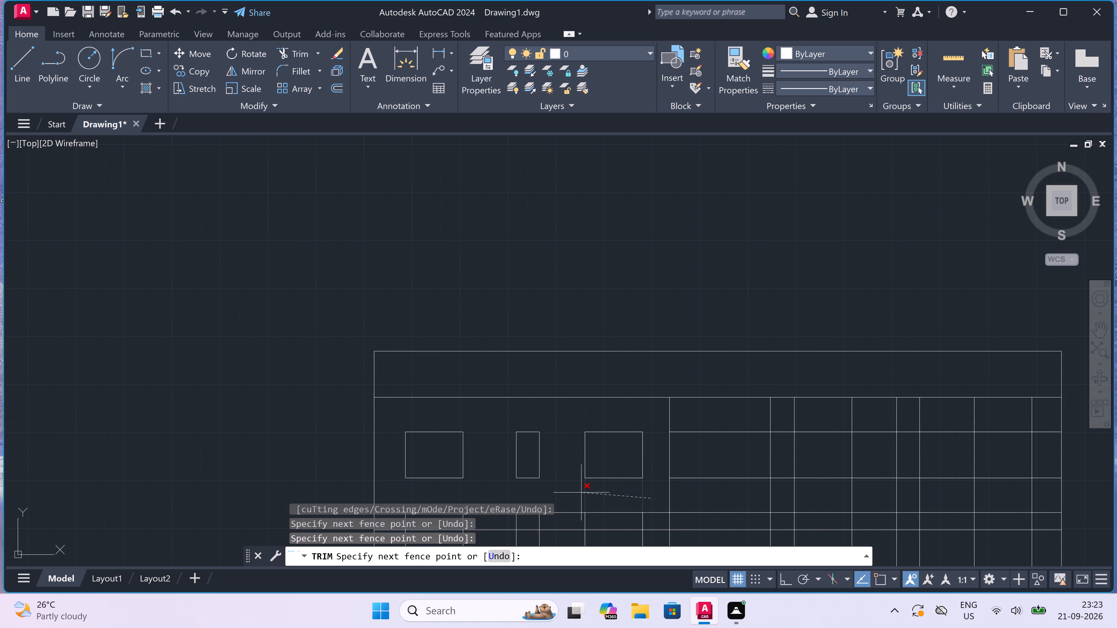
left_click(572, 495)
Trim the window sill and head lines out of the central bay between its two full-height verticals.
scroll(573, 495, "down", 3)
scroll(630, 486, "up", 2)
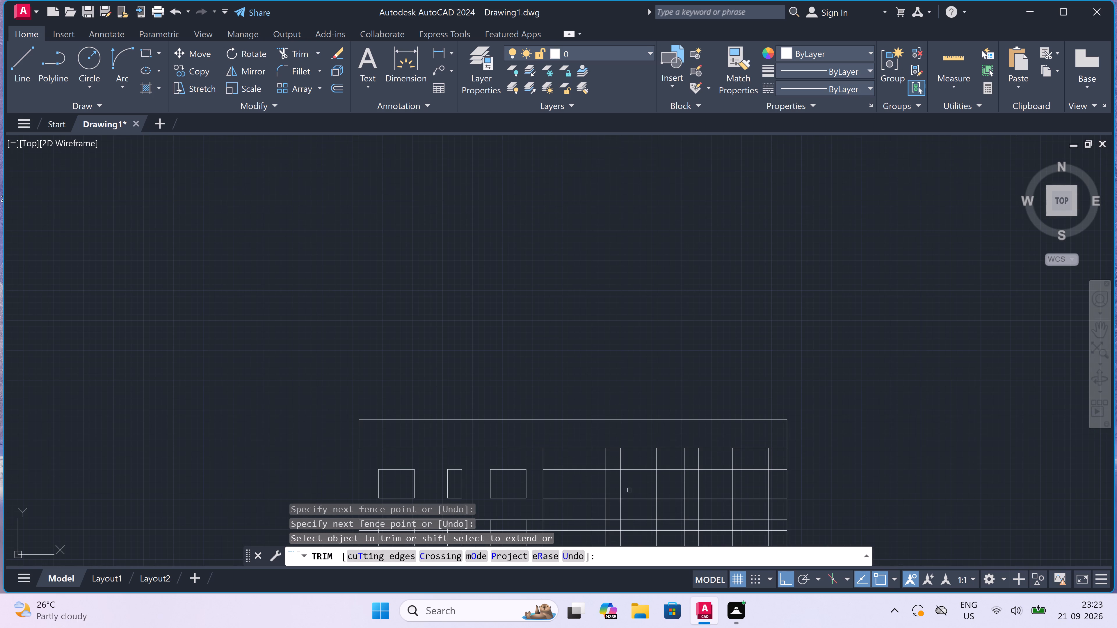
left_click_drag(564, 507, 565, 503)
left_click(570, 458)
Trim the vertical and horizontal lines around the first window right of the central bay, leaving only its rectangular outline.
scroll(606, 510, "up", 3)
left_click_drag(617, 499, 620, 490)
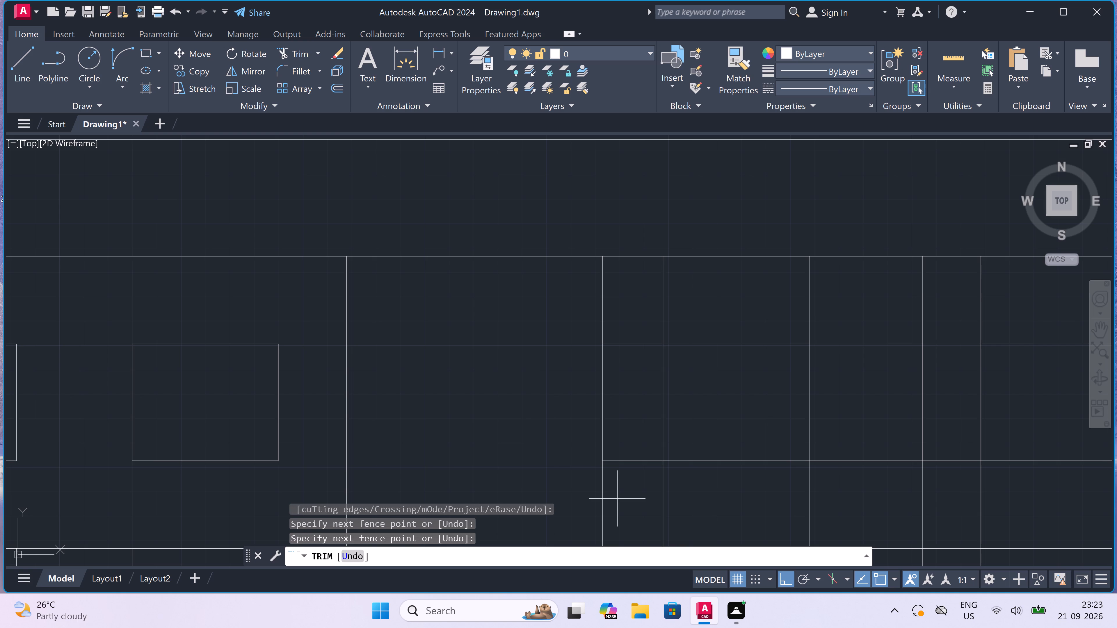
left_click(629, 335)
left_click_drag(635, 325, 661, 328)
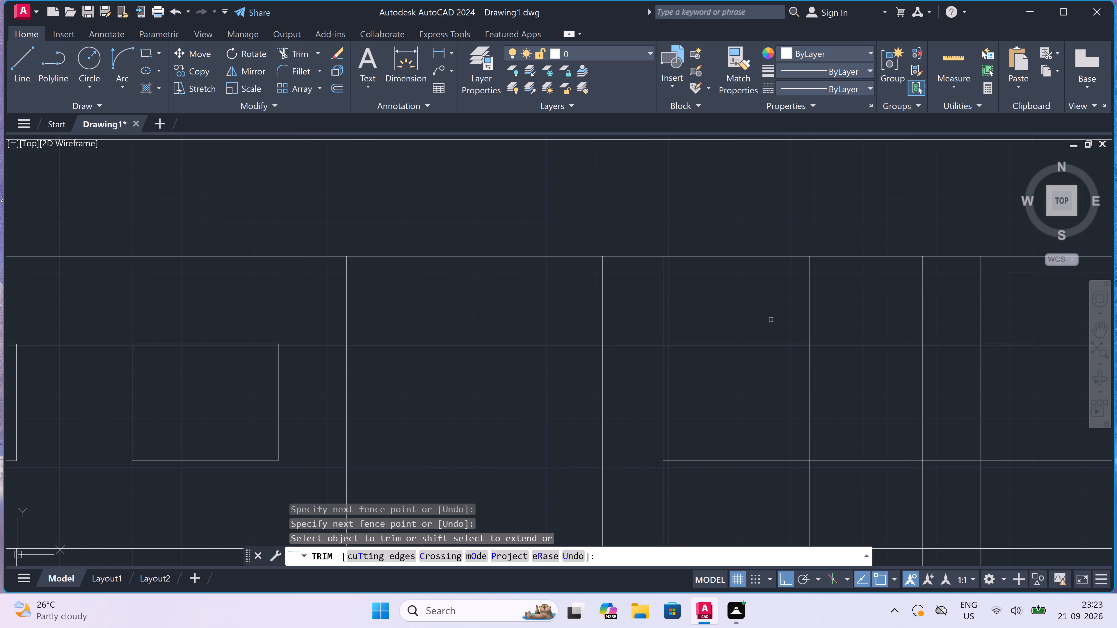
left_click(818, 298)
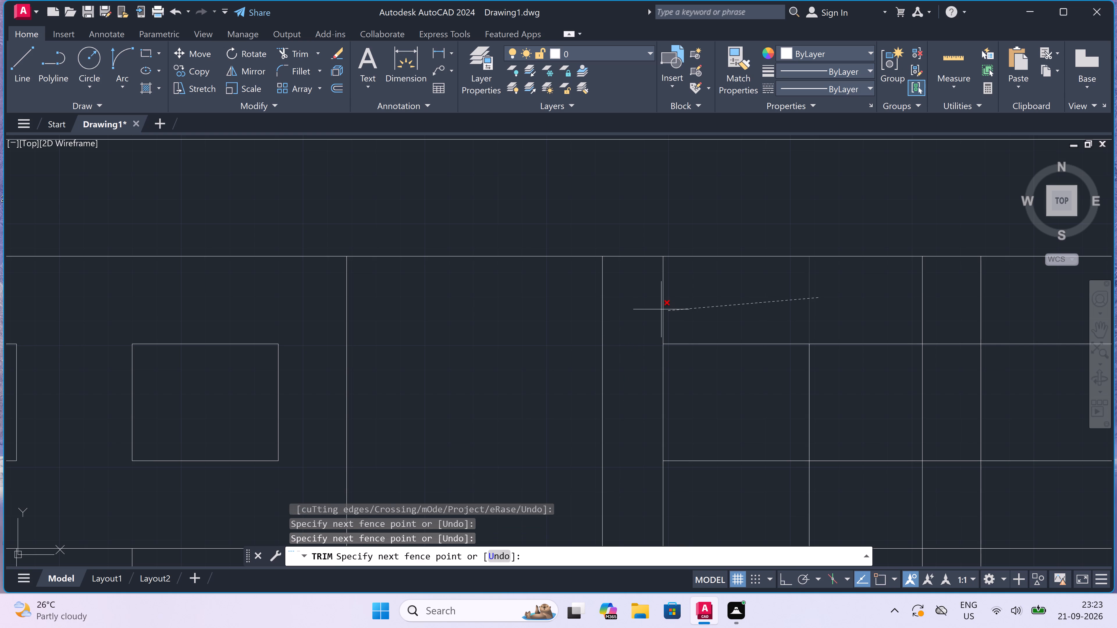
left_click(655, 302)
left_click_drag(827, 311, 831, 317)
left_click(843, 515)
left_click_drag(842, 511, 820, 515)
left_click(634, 493)
Trim the projected lines around the last two windows at the elevation's right end, leaving a narrow and a wide rectangular outline.
scroll(636, 493, "down", 4)
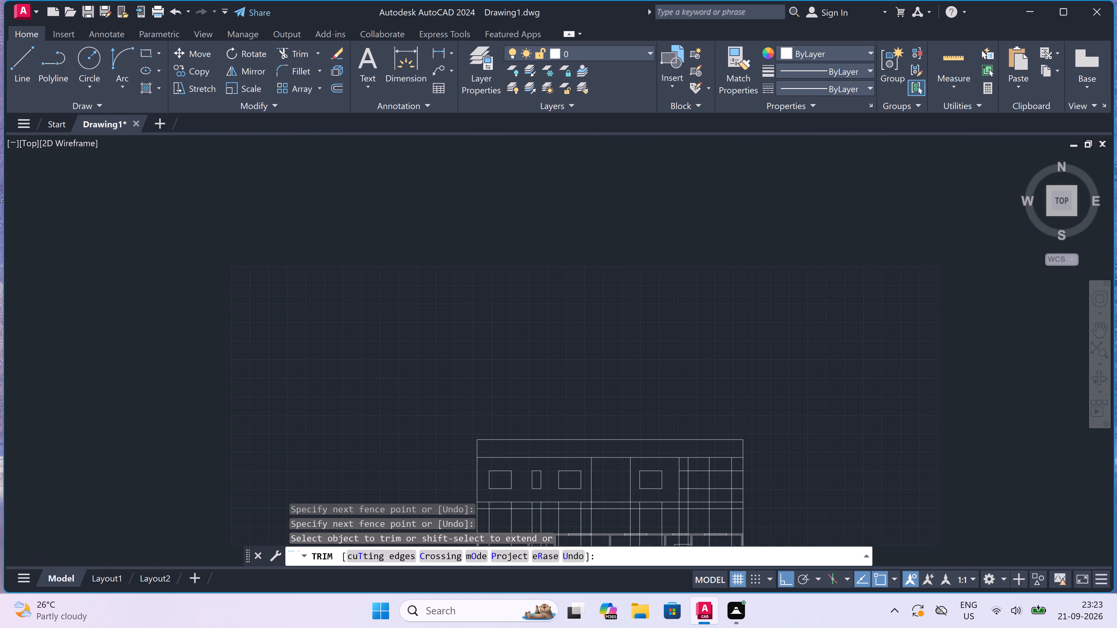
scroll(694, 494, "up", 3)
left_click_drag(691, 493, 688, 493)
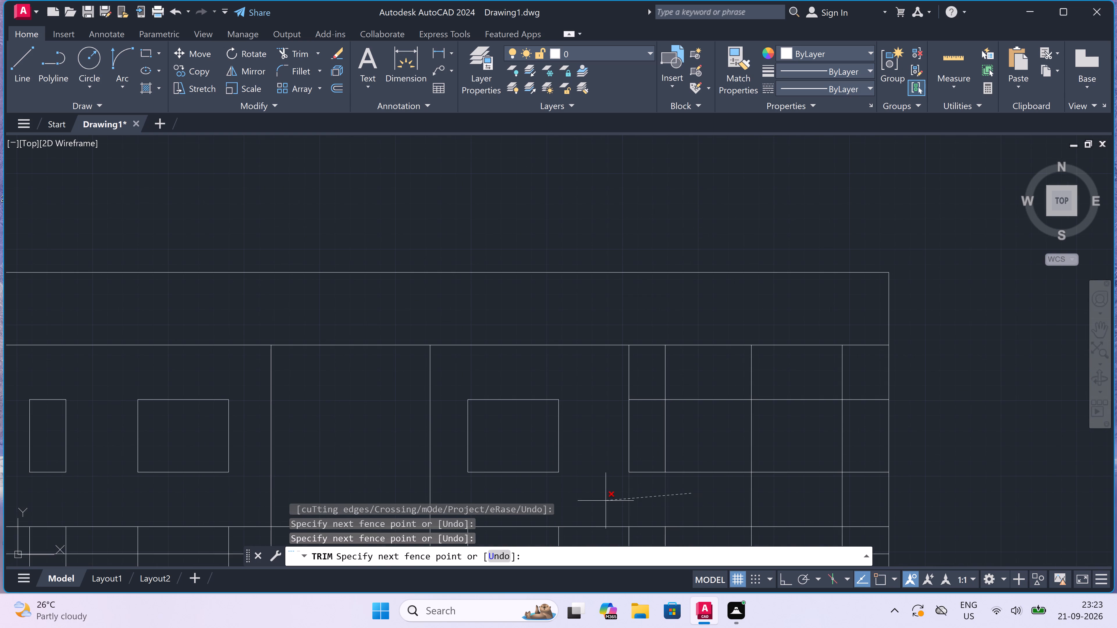
left_click(606, 500)
left_click_drag(604, 377, 613, 378)
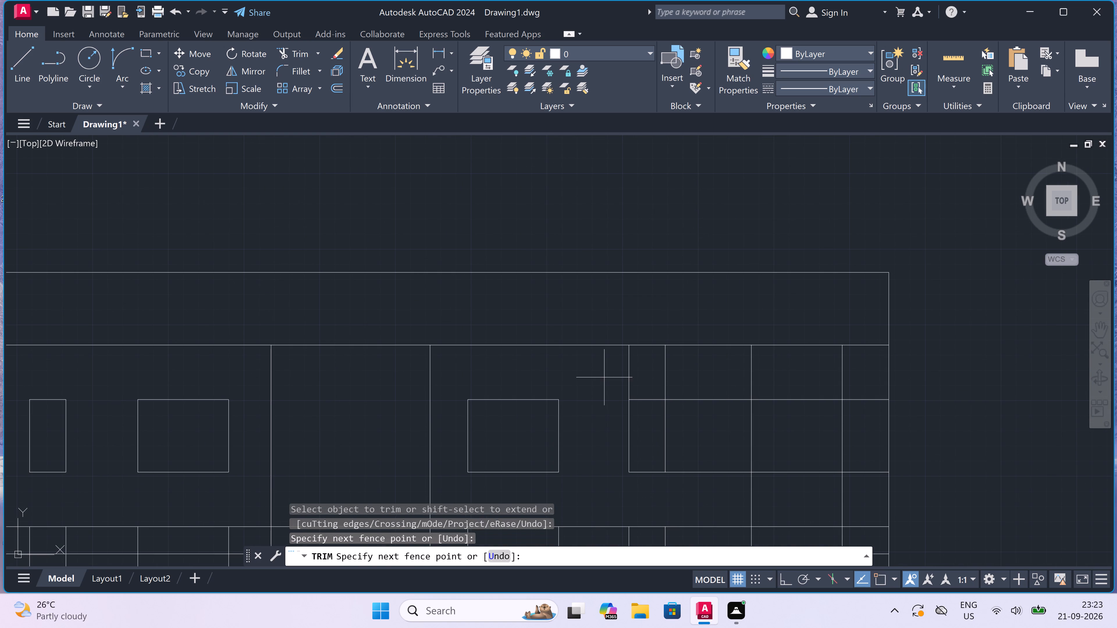
double_click(847, 366)
left_click(853, 371)
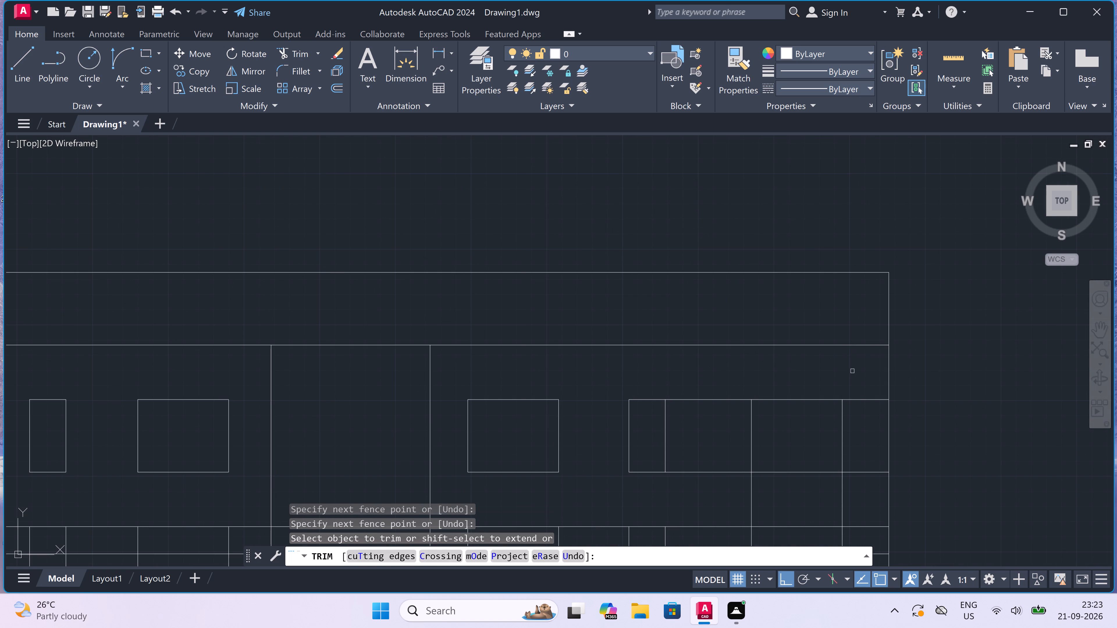
left_click(876, 477)
left_click_drag(870, 481, 867, 485)
left_click(710, 499)
left_click(710, 499)
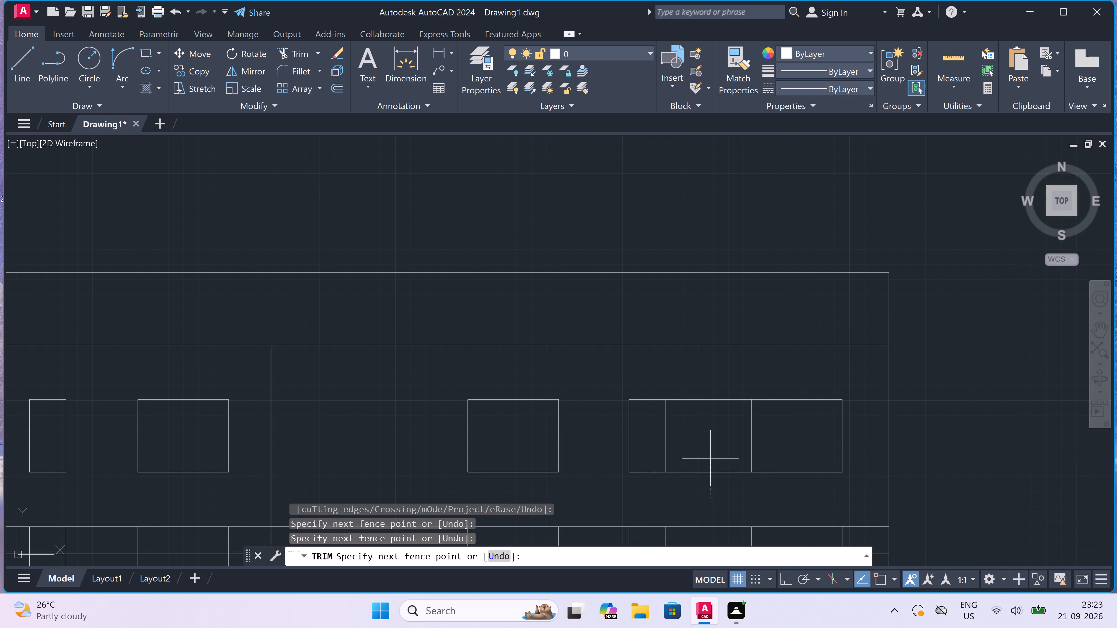
left_click(712, 393)
Trim the interior vertical lines out of the lowest band across the full width of the elevation.
scroll(712, 393, "down", 2)
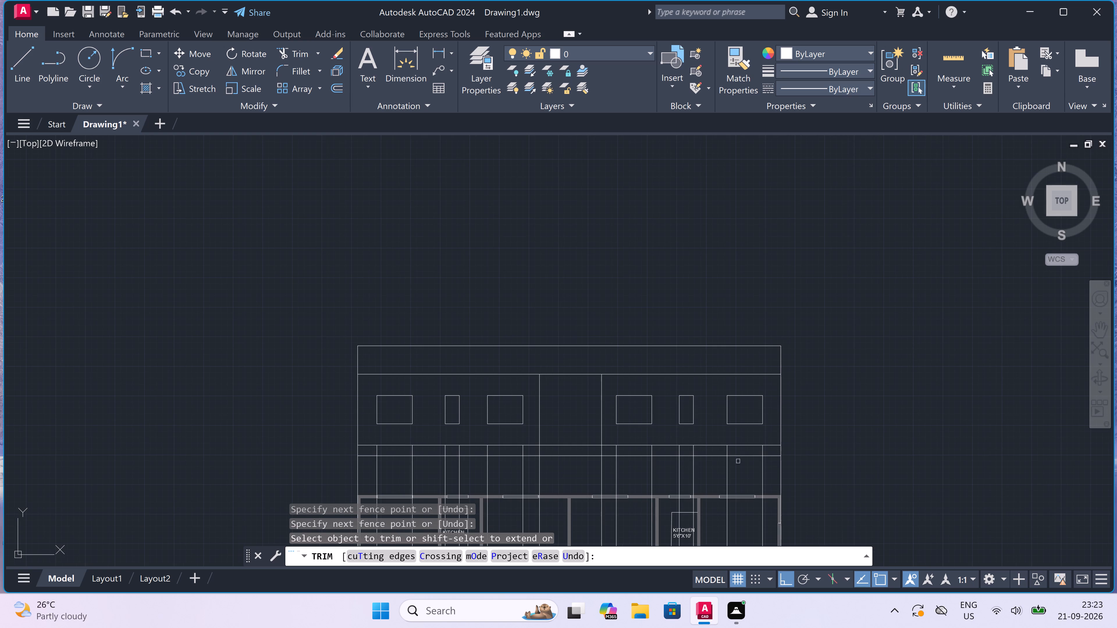
scroll(741, 472, "up", 2)
scroll(777, 429, "up", 1)
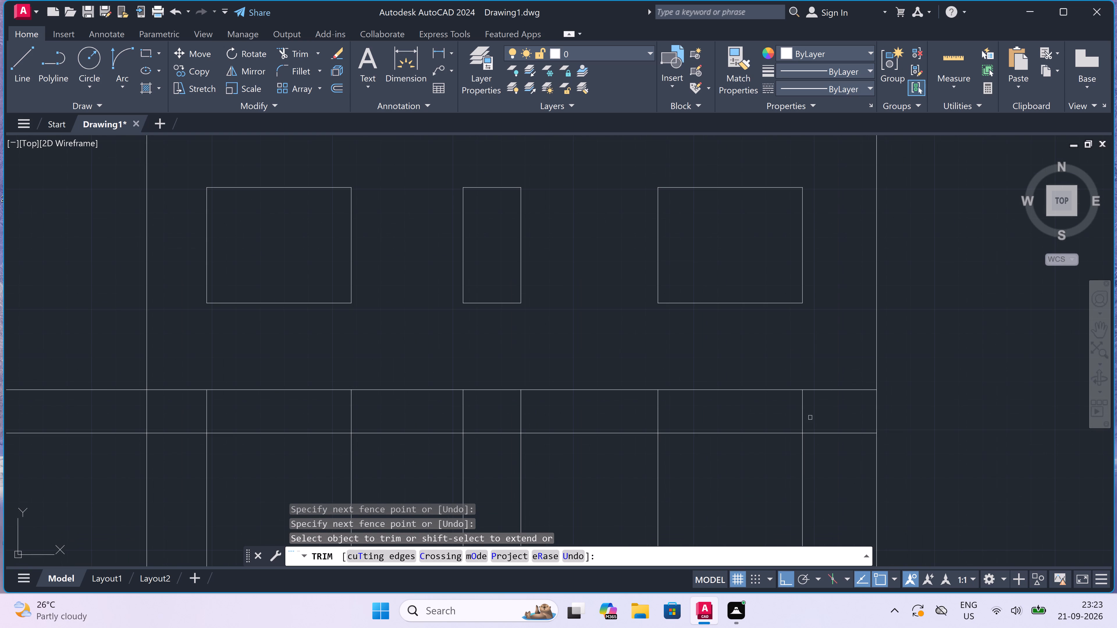
left_click(818, 412)
scroll(602, 421, "down", 3)
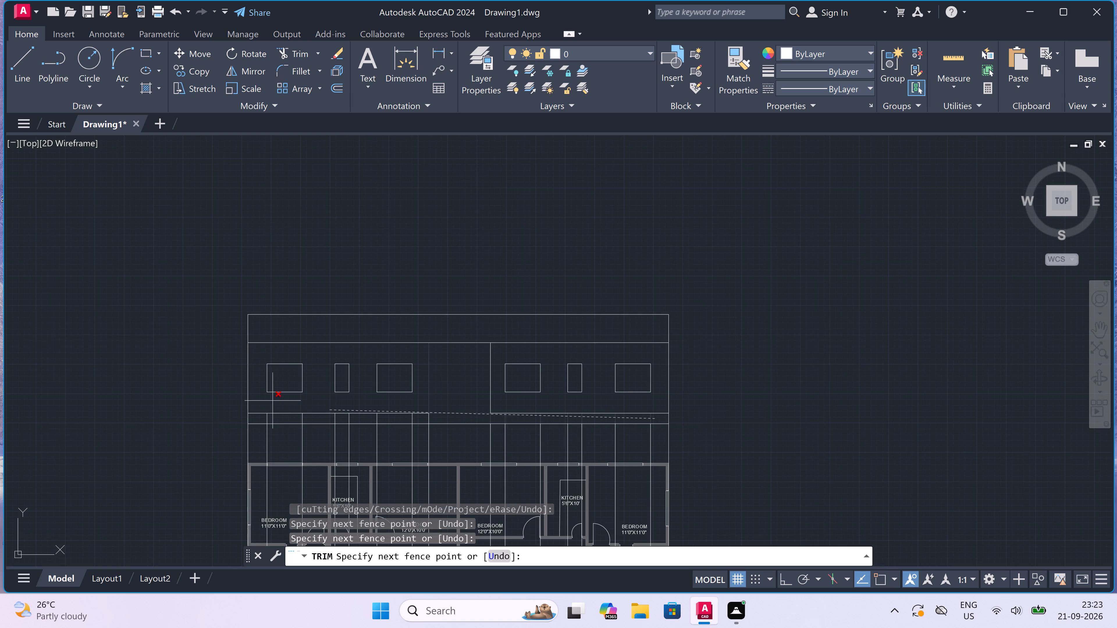
scroll(243, 419, "up", 4)
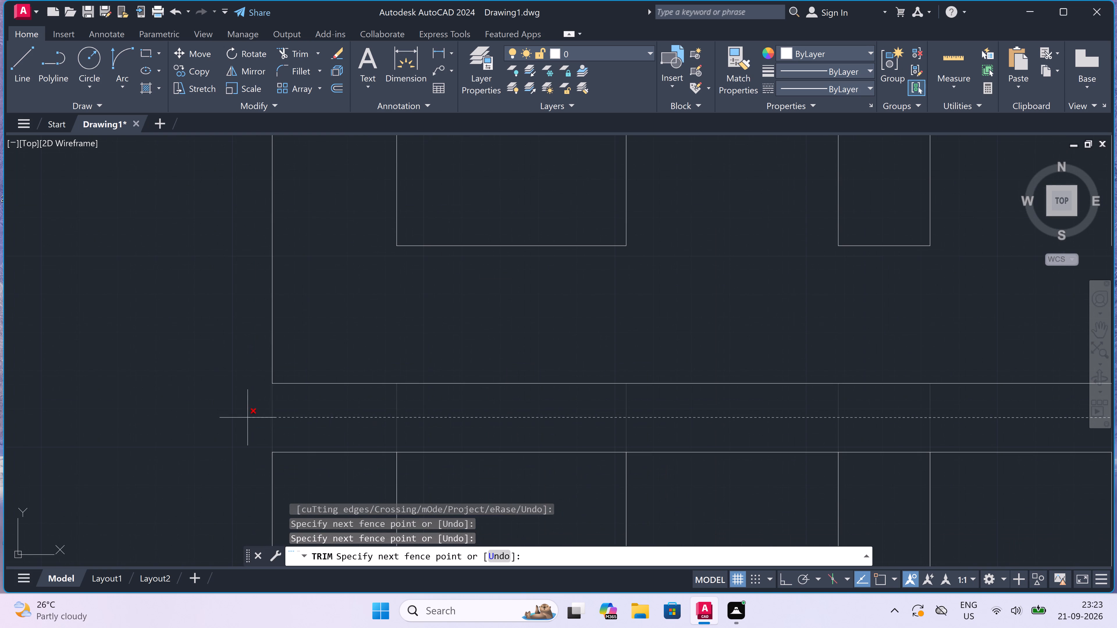
left_click(314, 415)
Trim away all projection lines in the gap between the elevation's base line and the top wall of the floor plan.
scroll(315, 413, "down", 6)
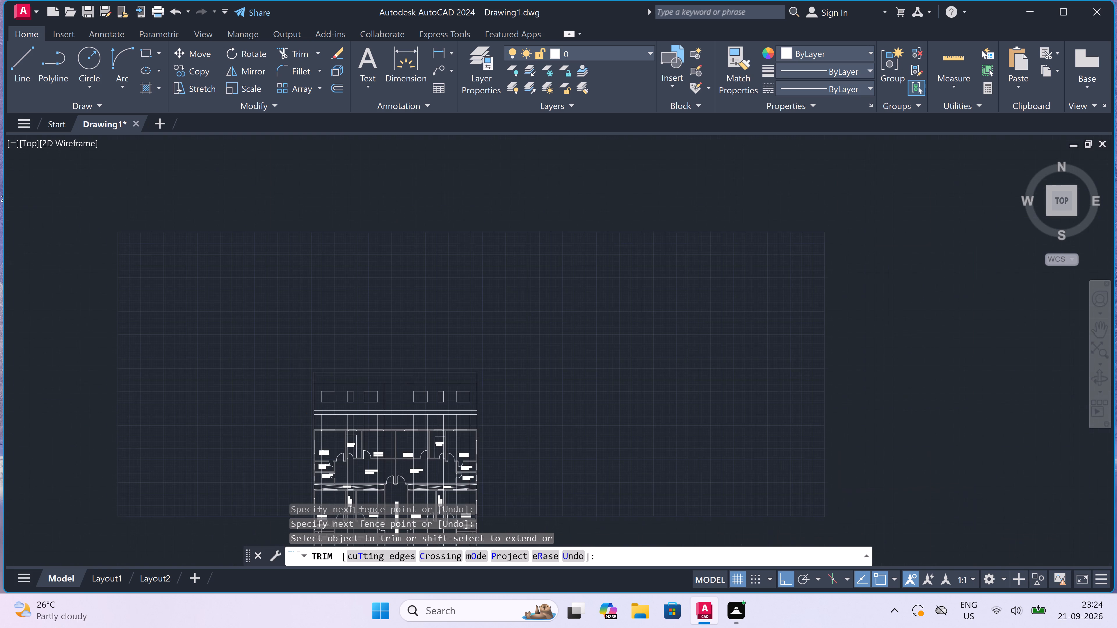
scroll(253, 429, "up", 2)
left_click_drag(268, 420, 313, 424)
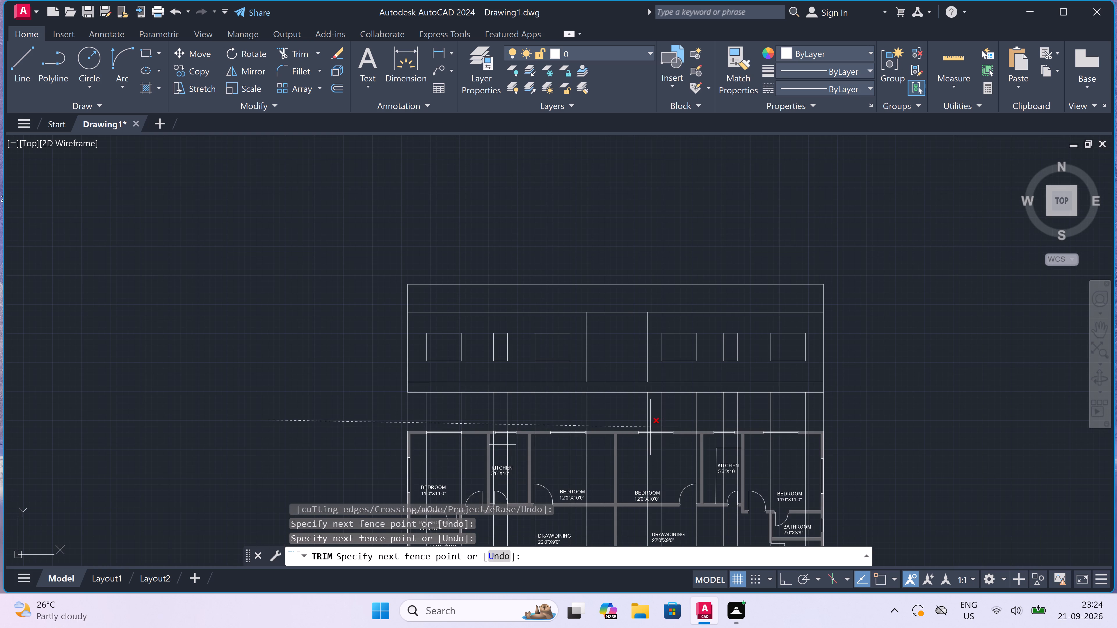
left_click(858, 404)
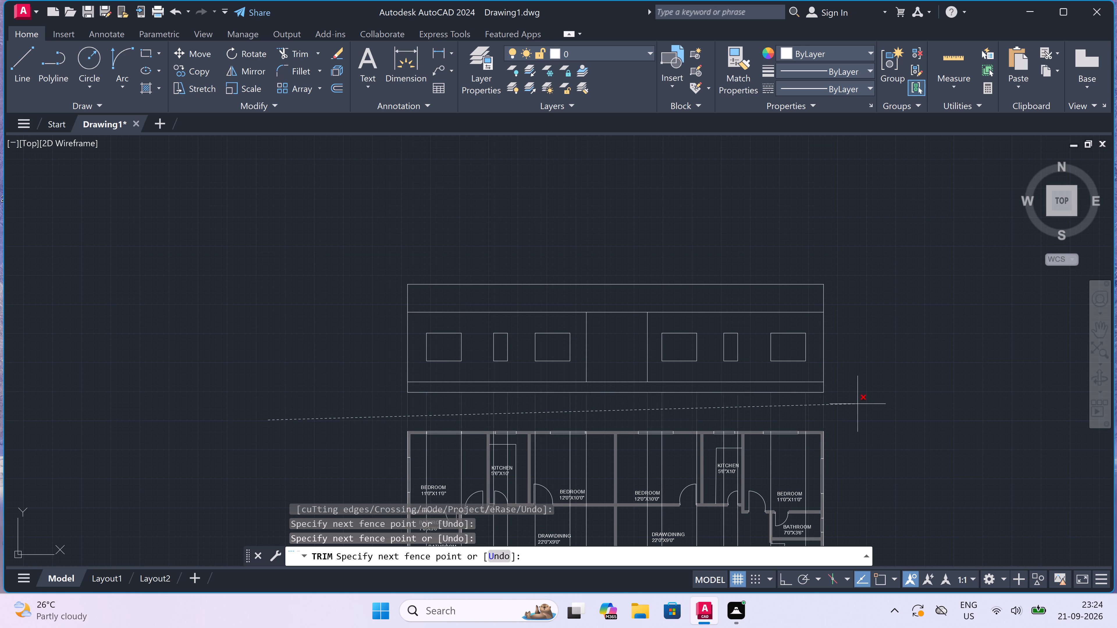
key("Escape")
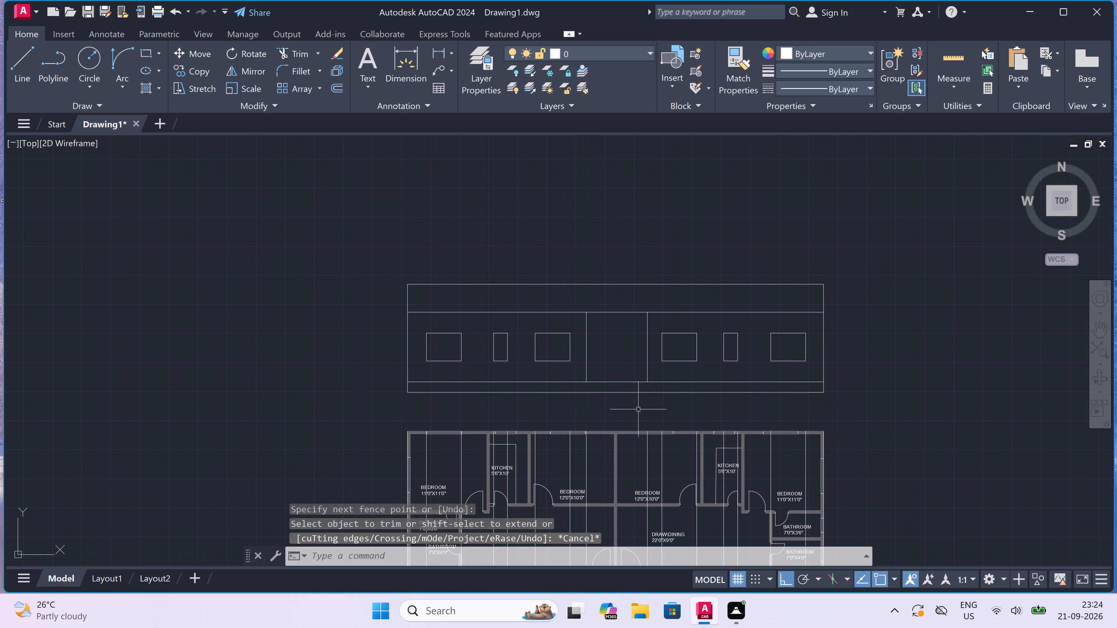
Draw two vertical lines continuing both sides of the central bay up to the elevation's topmost line.
scroll(628, 280, "up", 2)
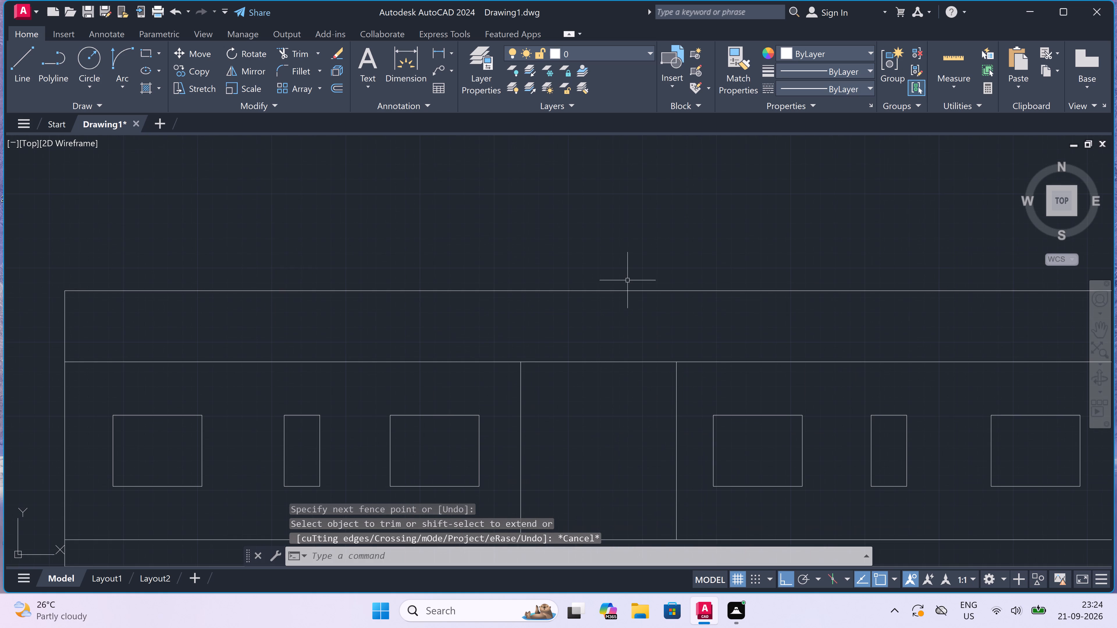
type("L")
key("space")
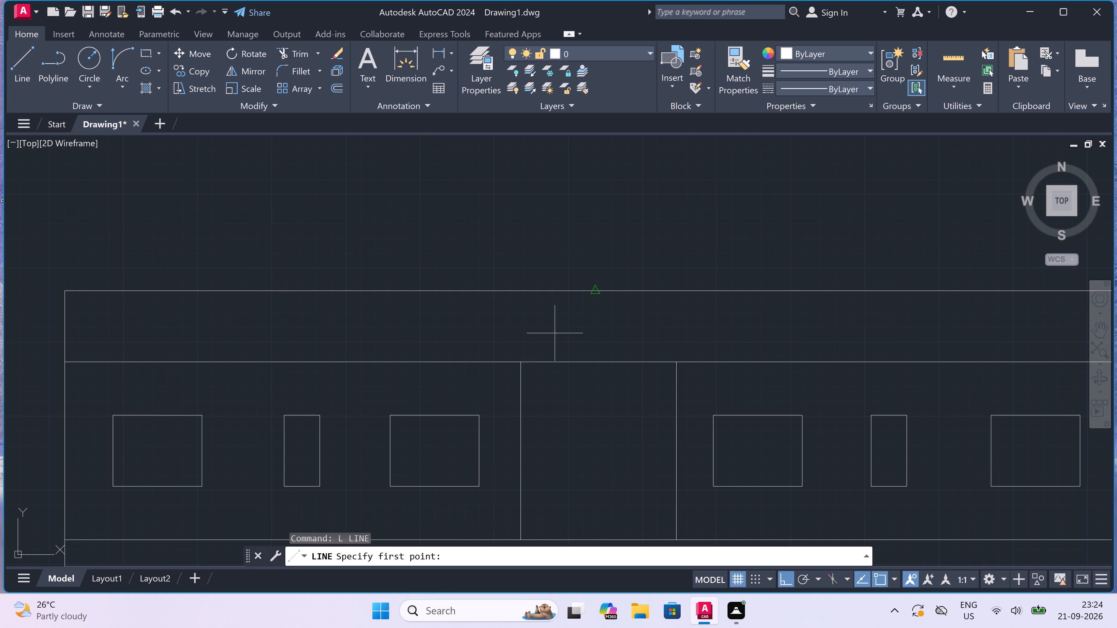
left_click_drag(518, 363, 517, 359)
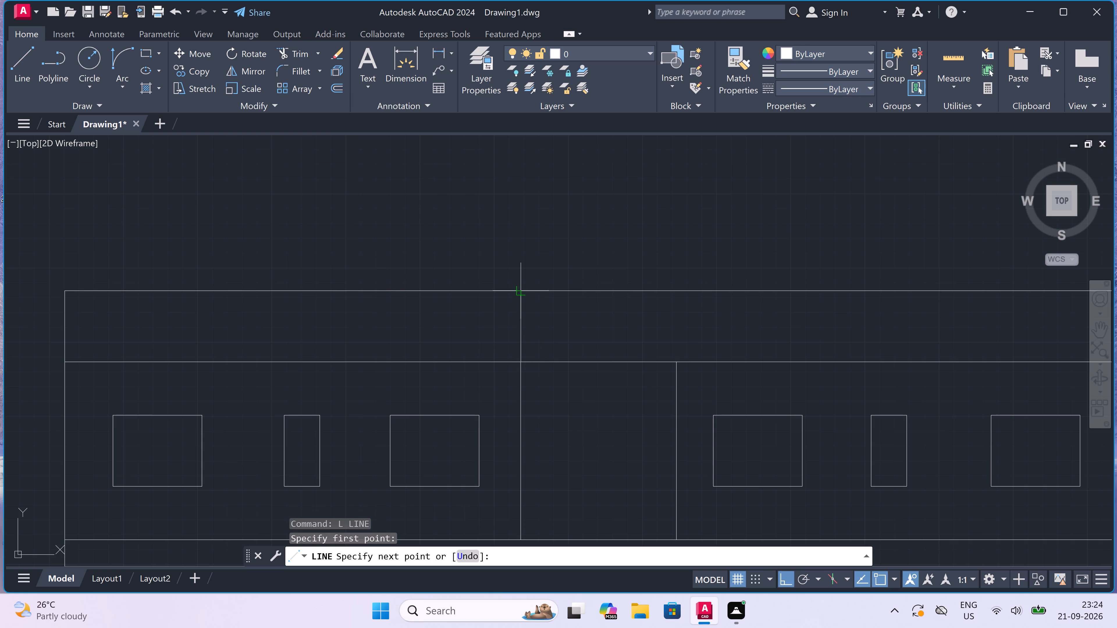
left_click(517, 290)
key("Escape")
key("space")
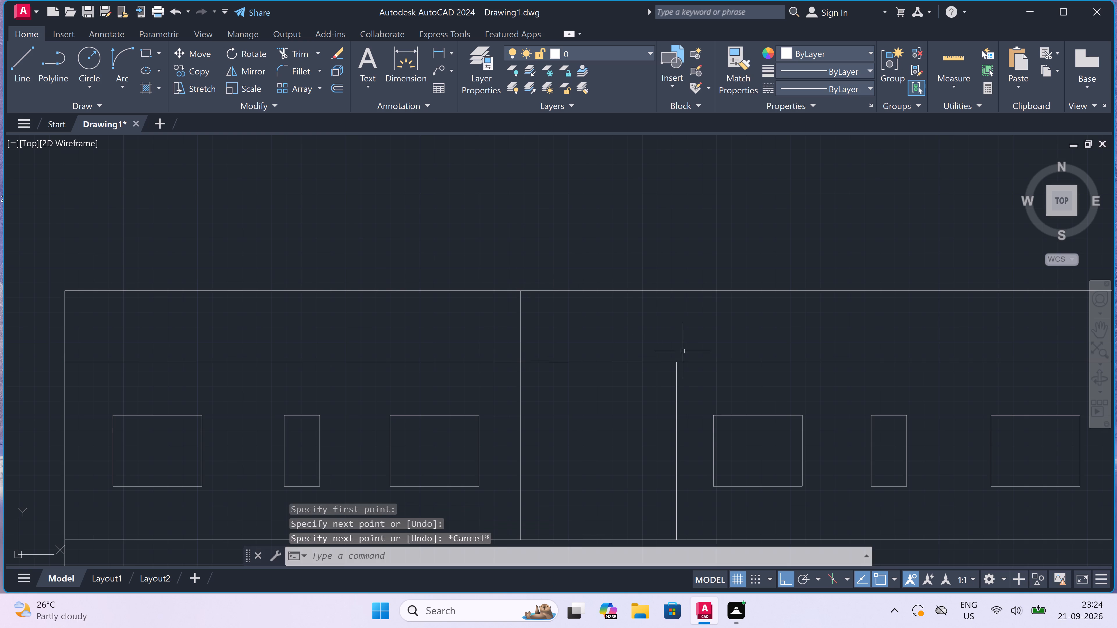
left_click_drag(678, 361, 677, 356)
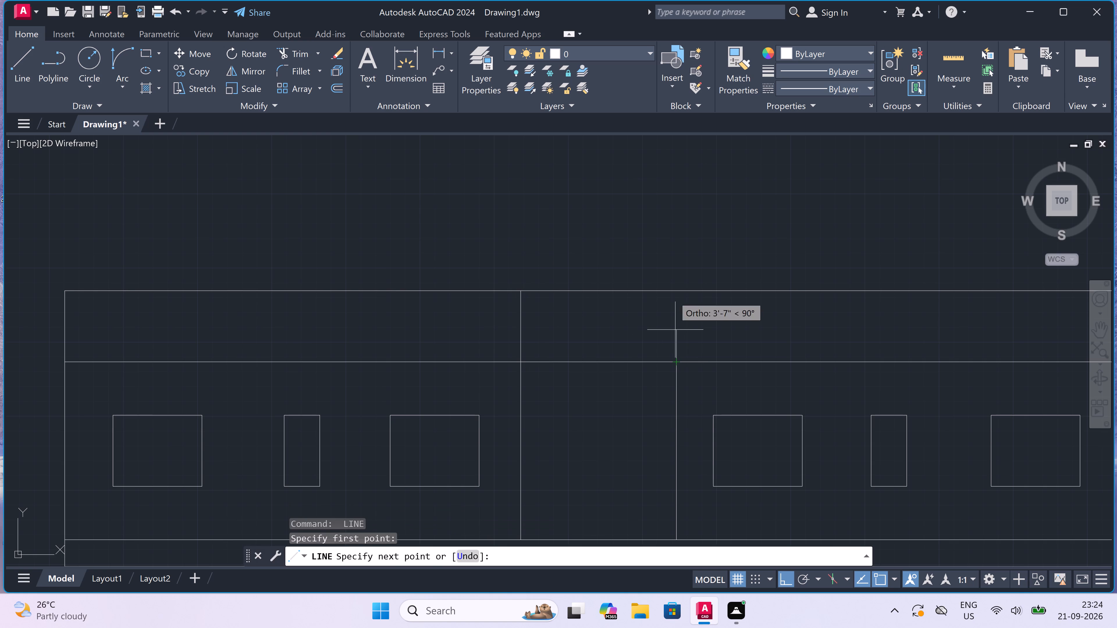
left_click(675, 288)
key("Escape")
scroll(666, 287, "down", 4)
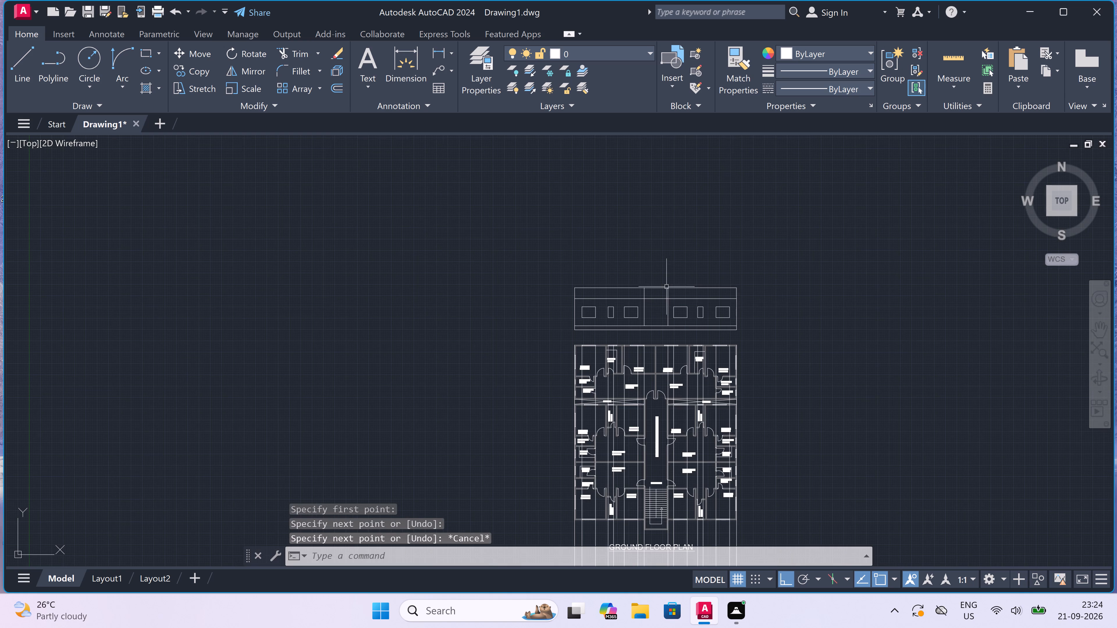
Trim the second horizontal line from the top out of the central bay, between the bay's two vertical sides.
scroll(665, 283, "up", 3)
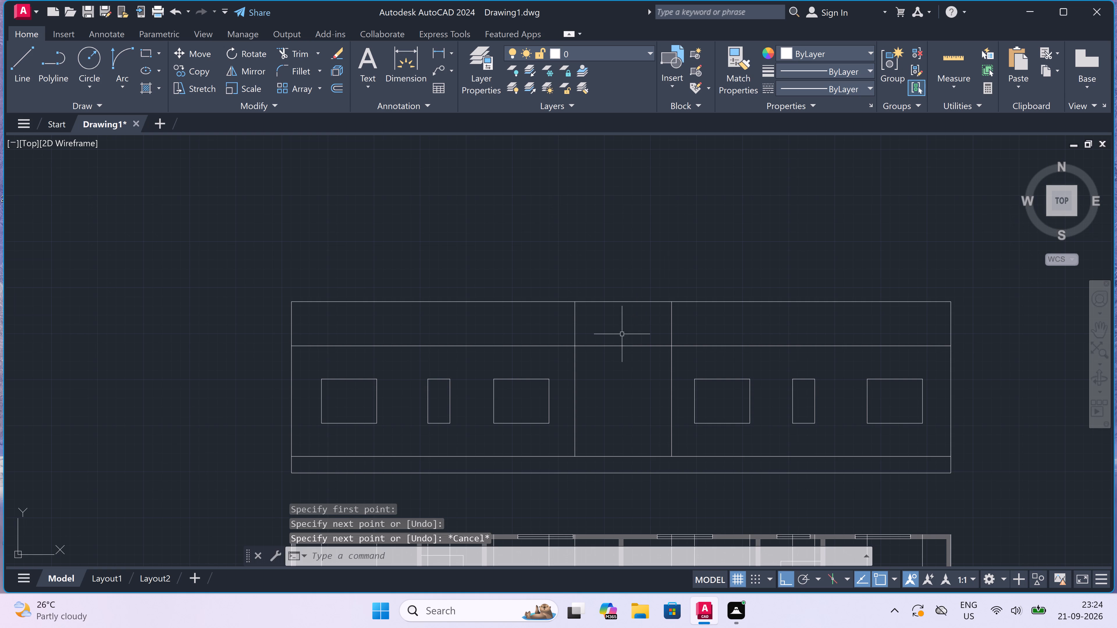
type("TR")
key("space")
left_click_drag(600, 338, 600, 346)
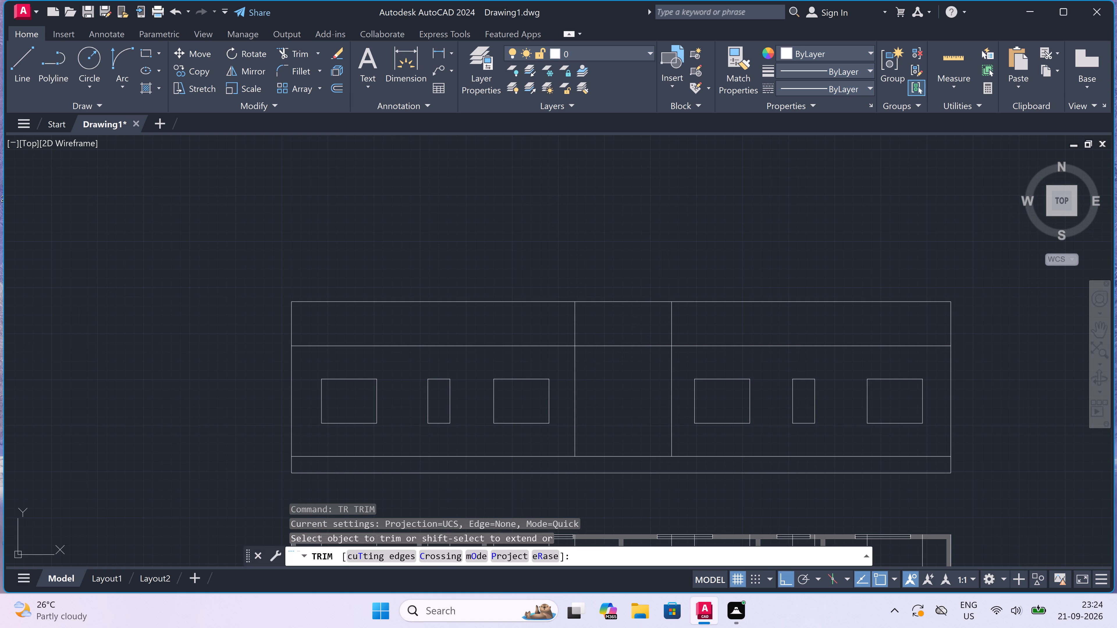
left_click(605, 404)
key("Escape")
Draw a line 2' outward from the elevation's lower right corner, continuing vertically to above the topmost line.
scroll(602, 384, "down", 1)
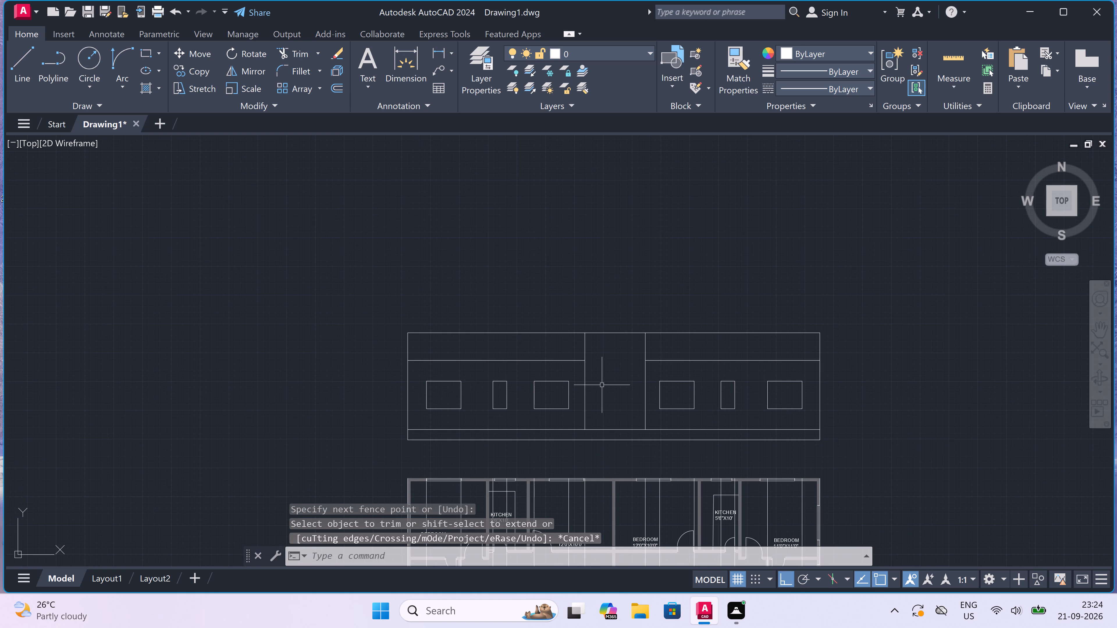
key("l")
key("space")
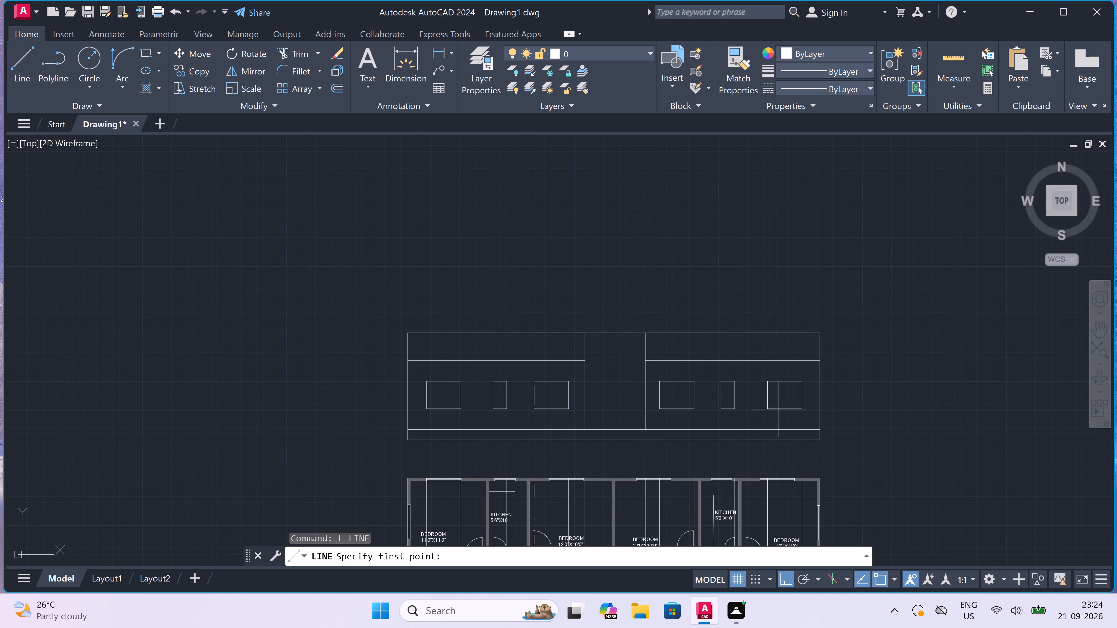
left_click_drag(821, 440, 830, 439)
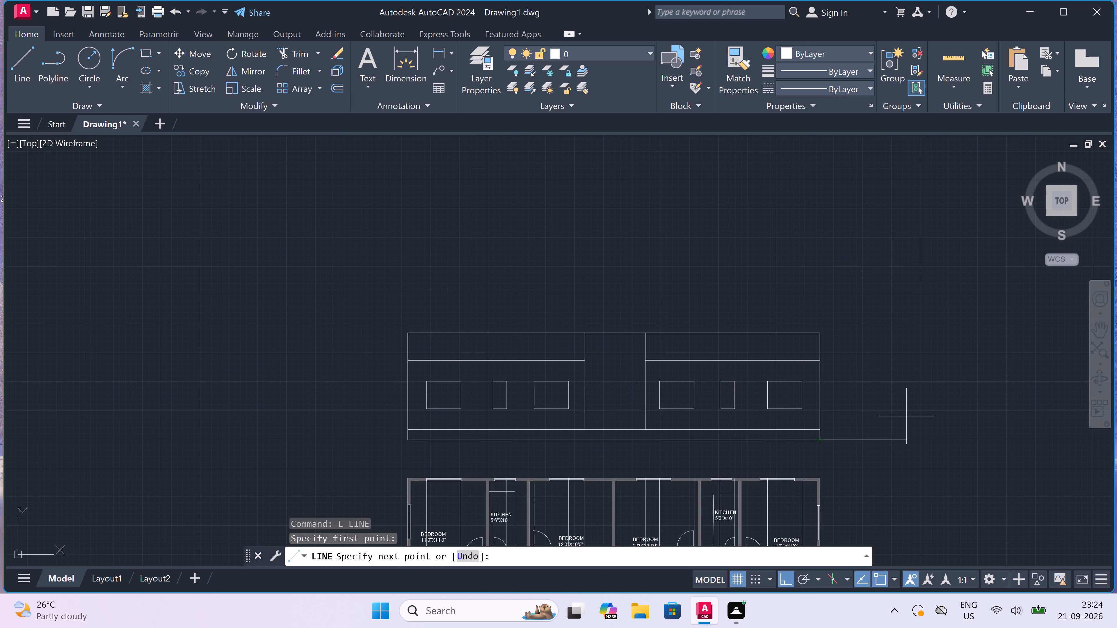
type("2\"")
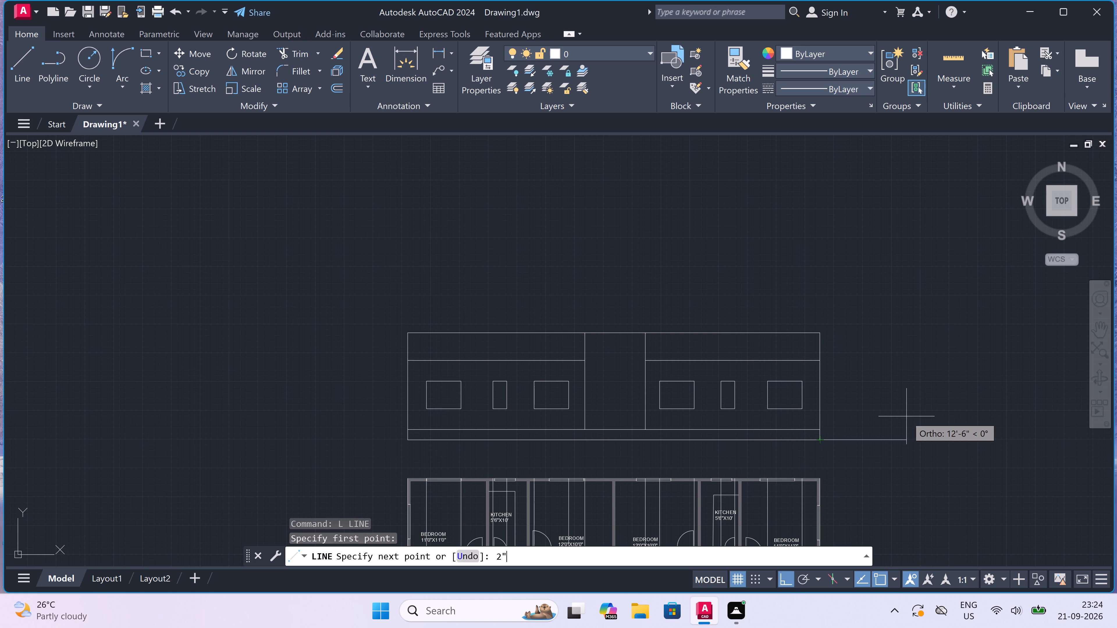
key("BackSpace")
key("apostrophe")
key("space")
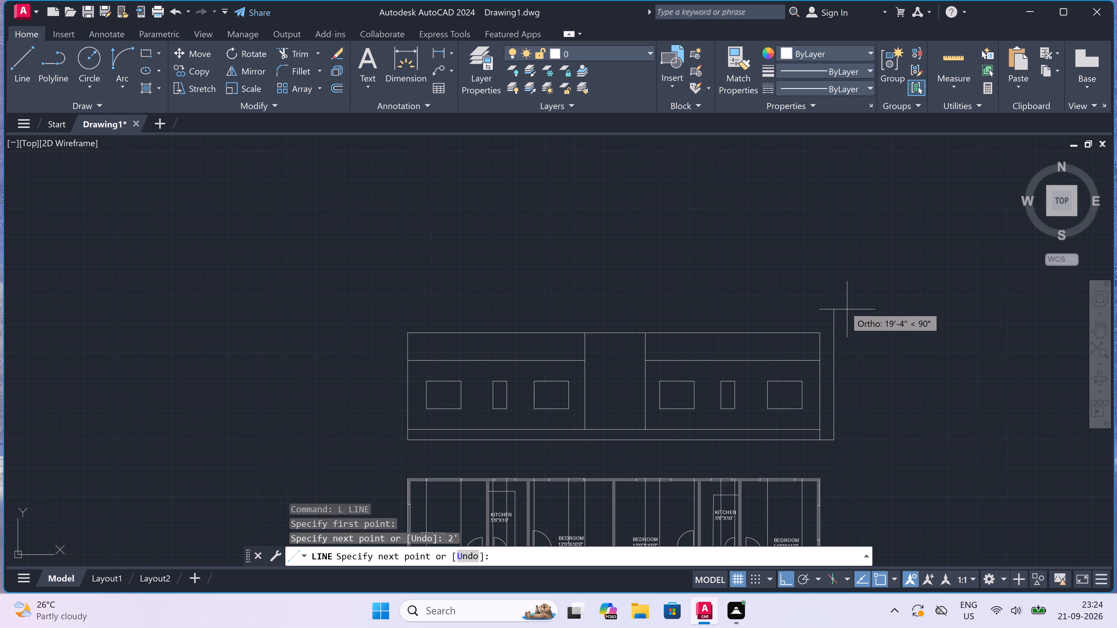
left_click(837, 294)
key("Escape")
Draw a line 2' outward from the elevation's lower left corner, continuing vertically to above the topmost line.
key("space")
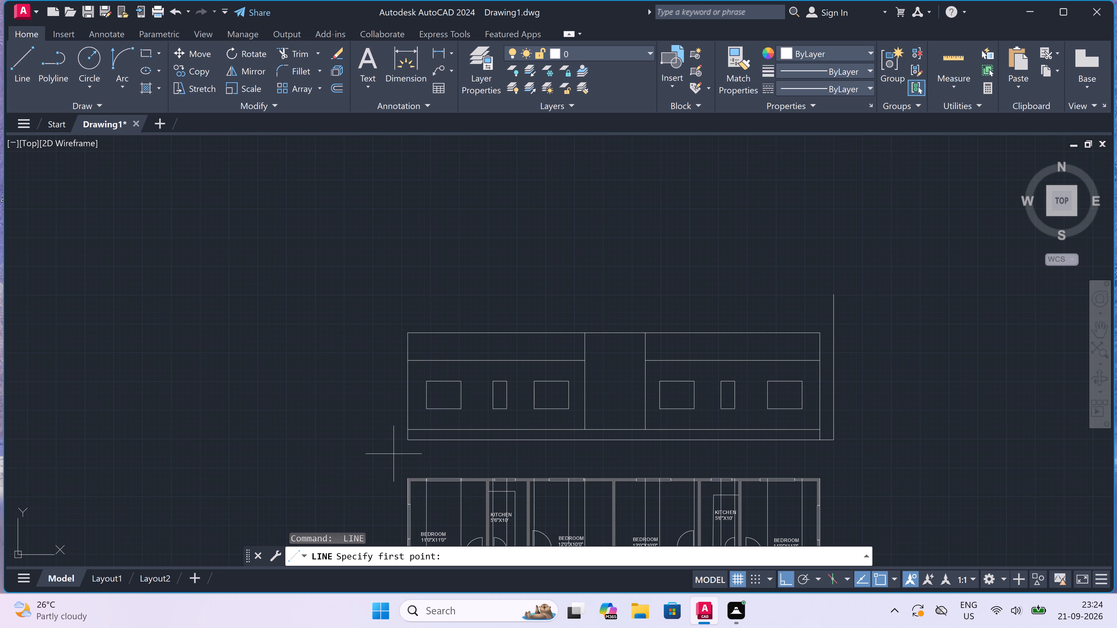
left_click(405, 436)
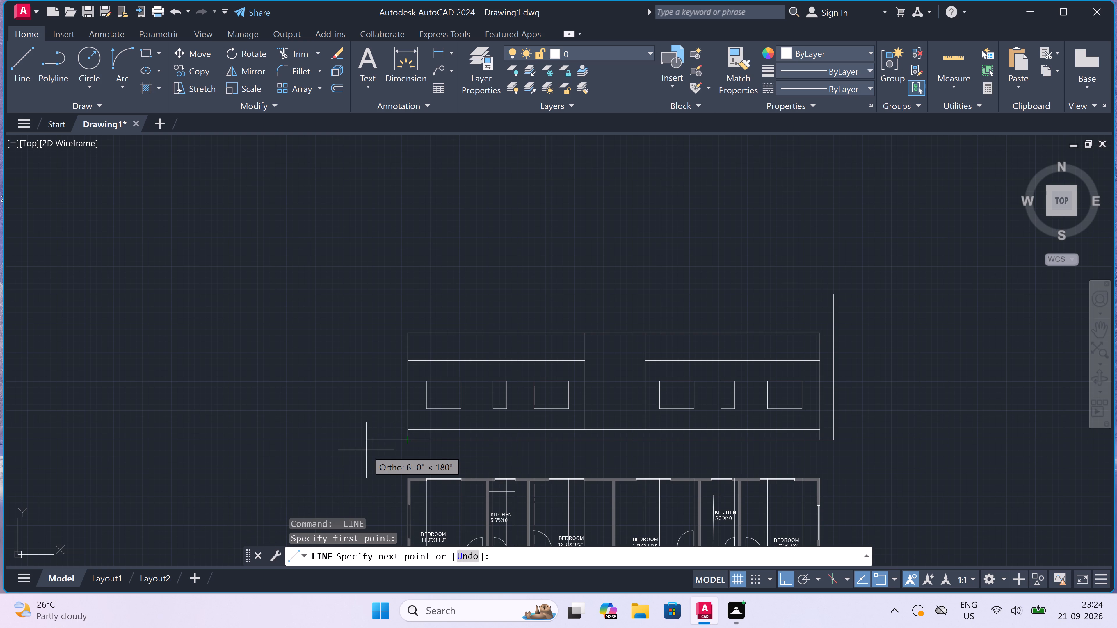
type("2'")
key("space")
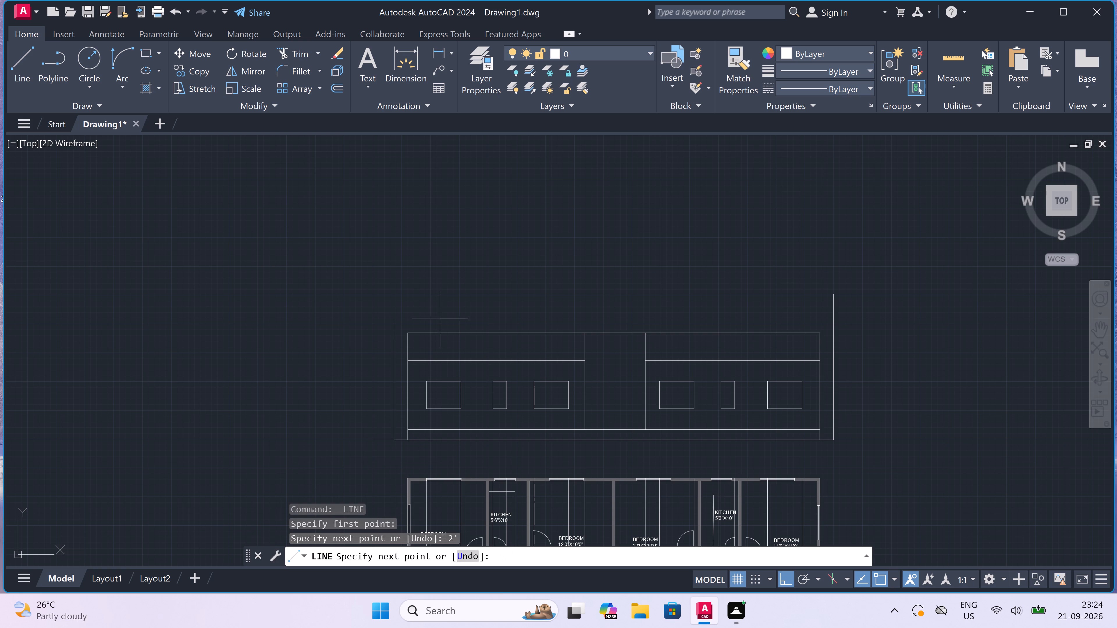
left_click(372, 303)
key("Escape")
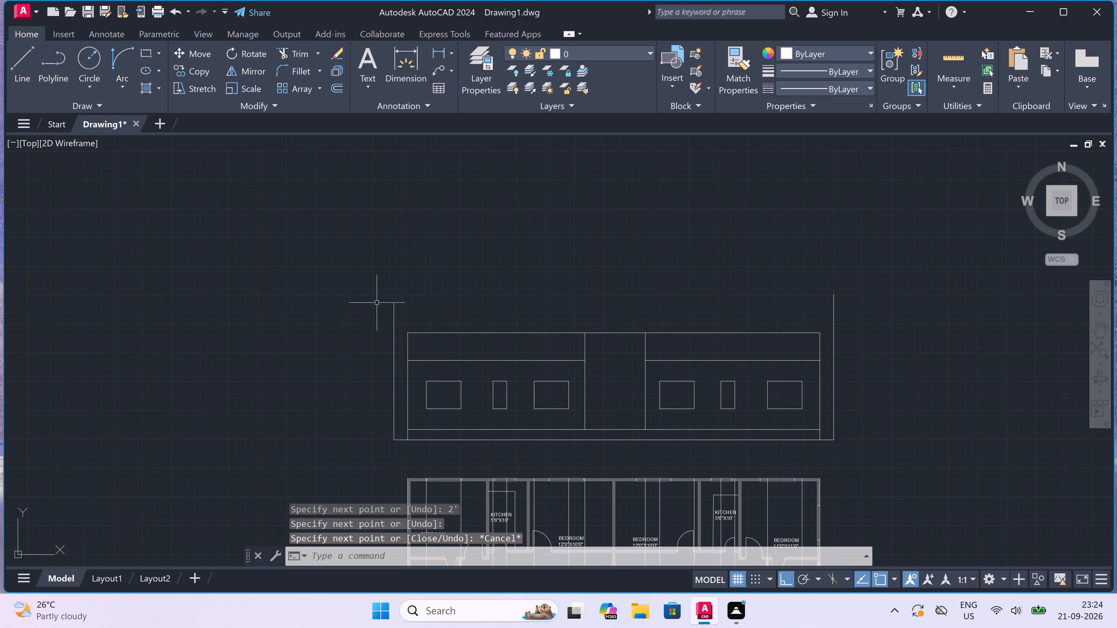
Extend the two upper horizontal lines to the left outer vertical, the topmost one to the right outer vertical, and the second across the central bay.
type("EX")
key("space")
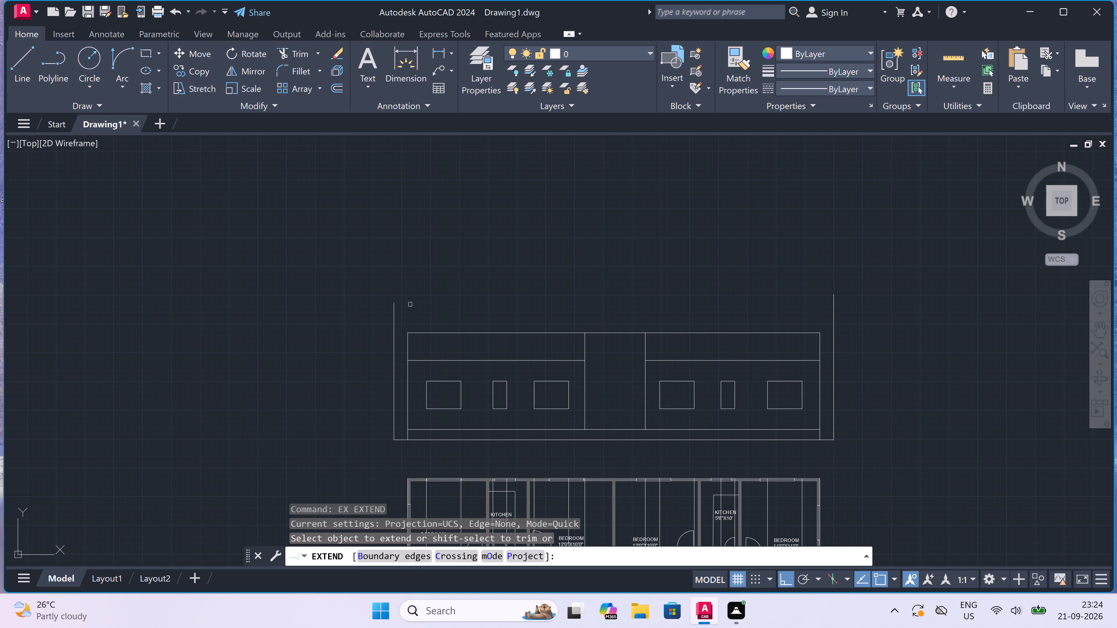
left_click_drag(424, 304, 424, 313)
left_click(426, 364)
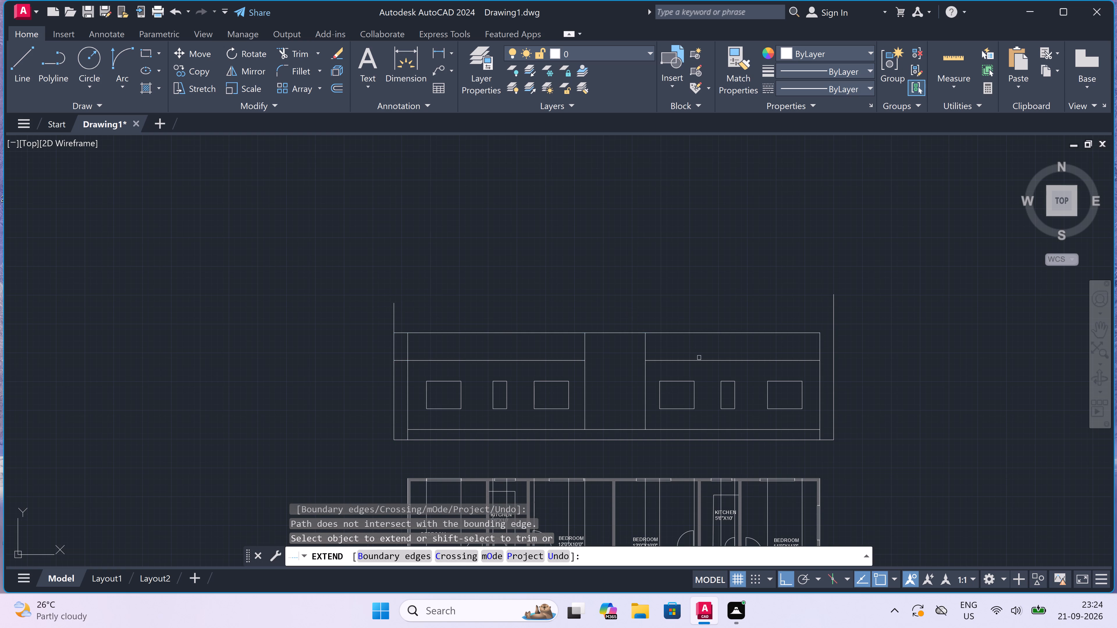
left_click_drag(703, 365, 707, 359)
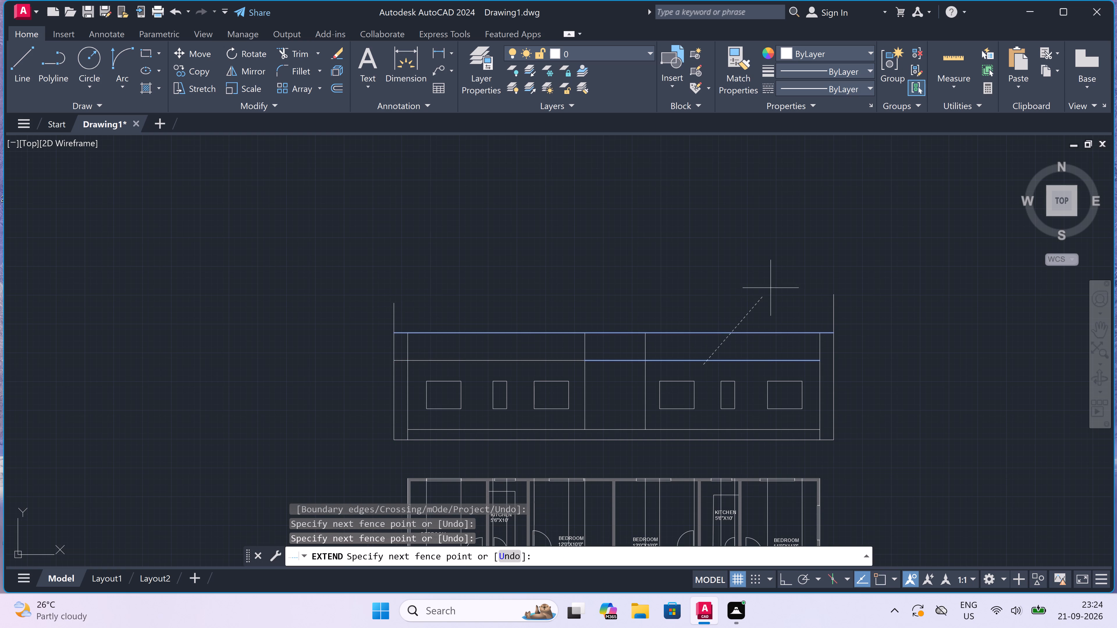
left_click(776, 284)
key("Escape")
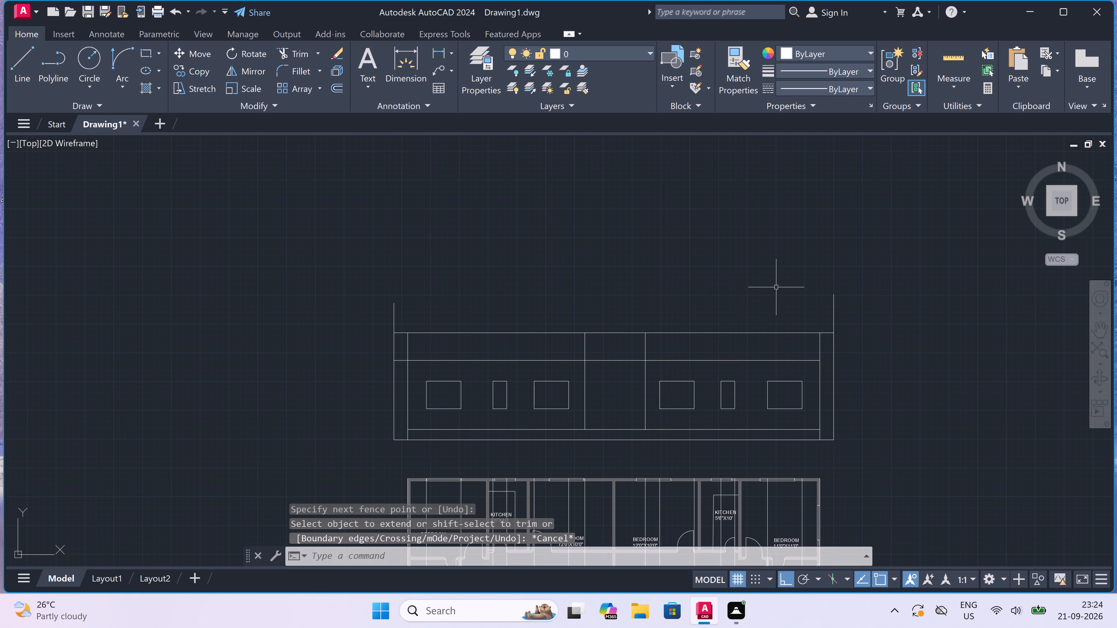
Trim the part of the right outer vertical that projects above the topmost line.
type("TR")
key("space")
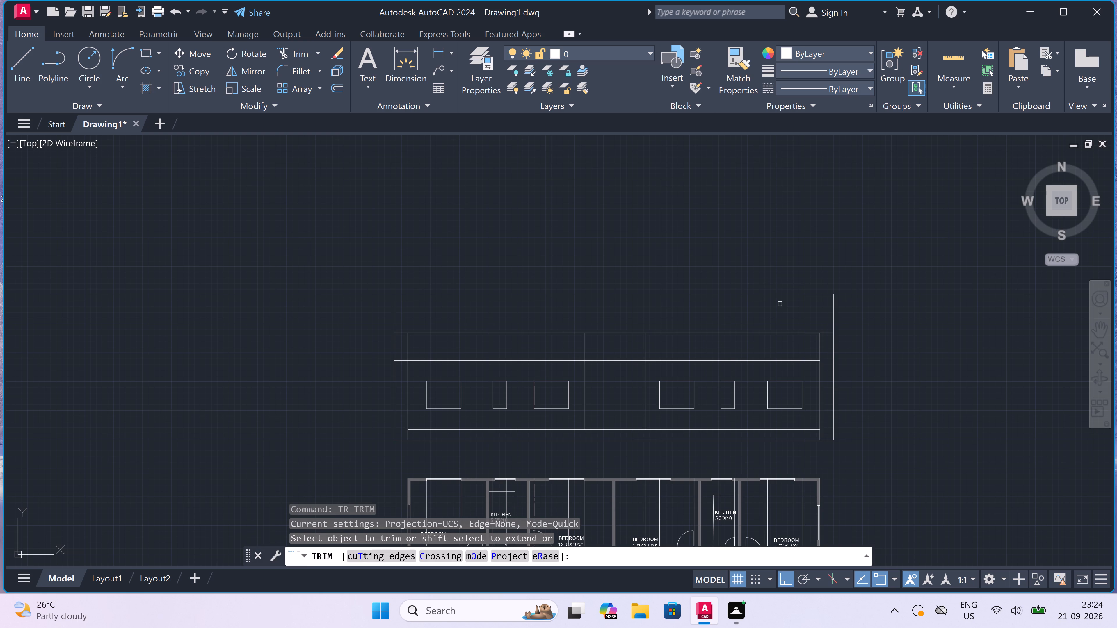
left_click(792, 314)
left_click(862, 313)
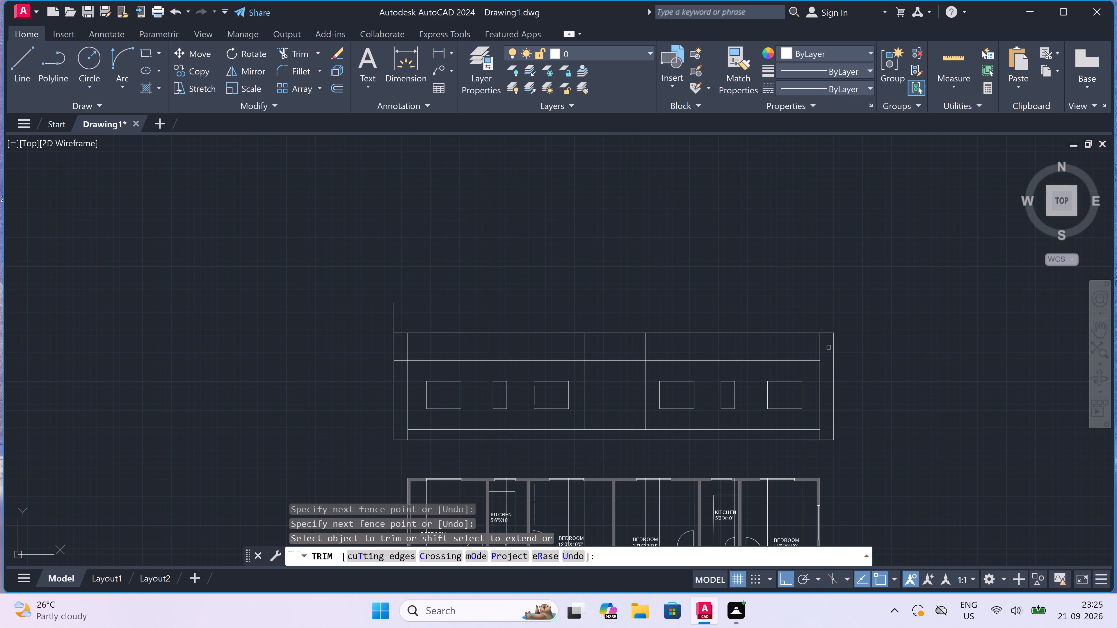
key("Escape")
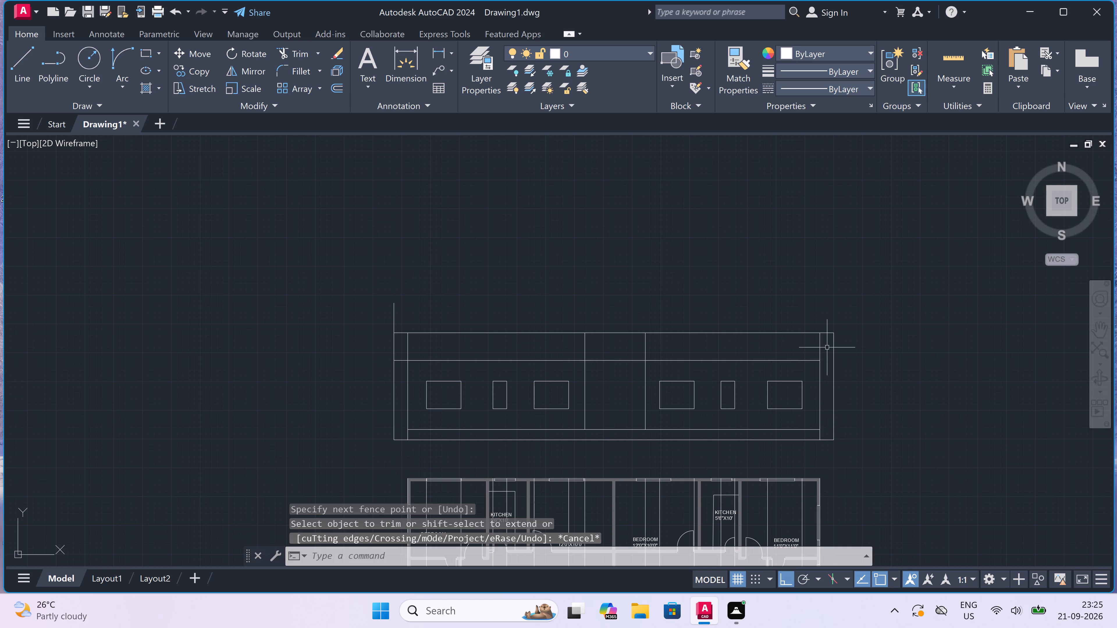
Extend the second horizontal line from the top to the right outer vertical.
type("EX")
key("space")
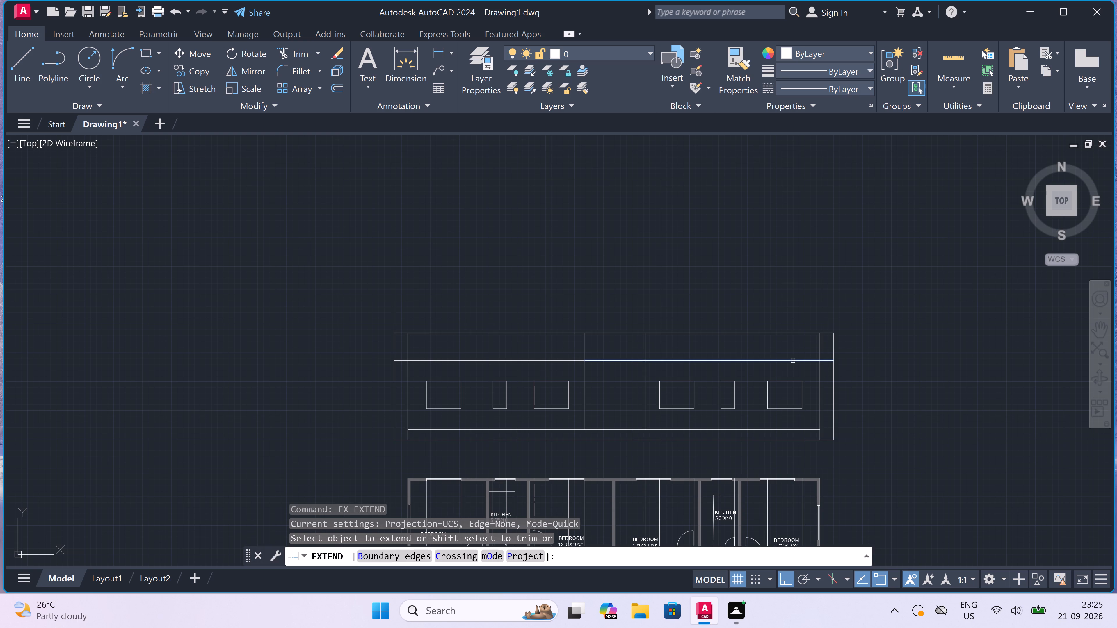
left_click(791, 361)
key("Escape")
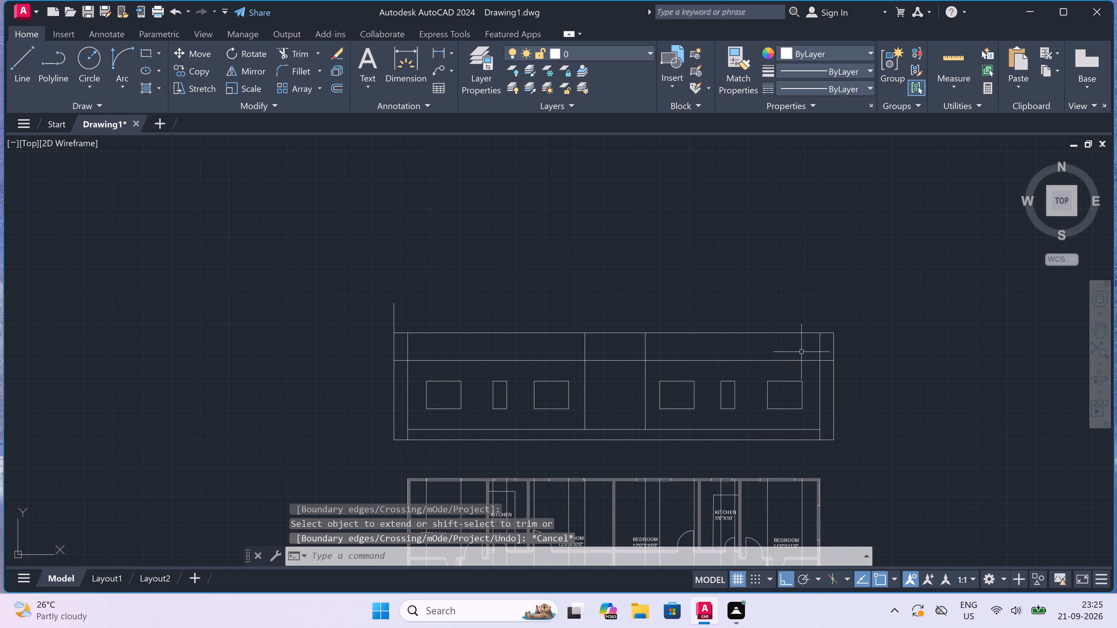
Trim the wall and central bay verticals out of the top band, leaving only its outer ends.
type("TR")
key("space")
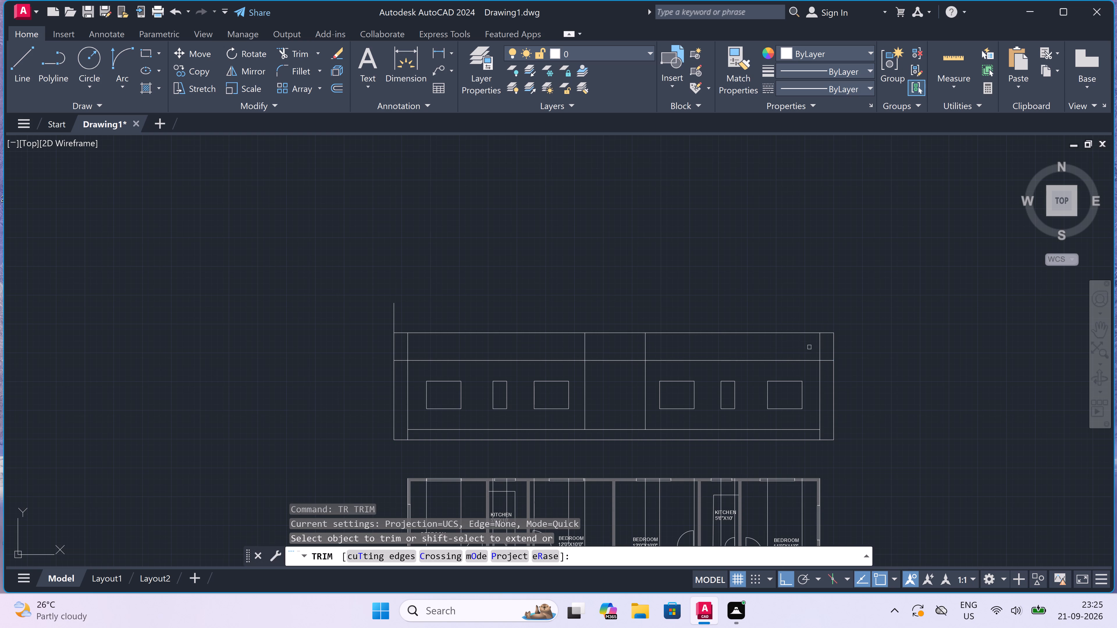
left_click(827, 341)
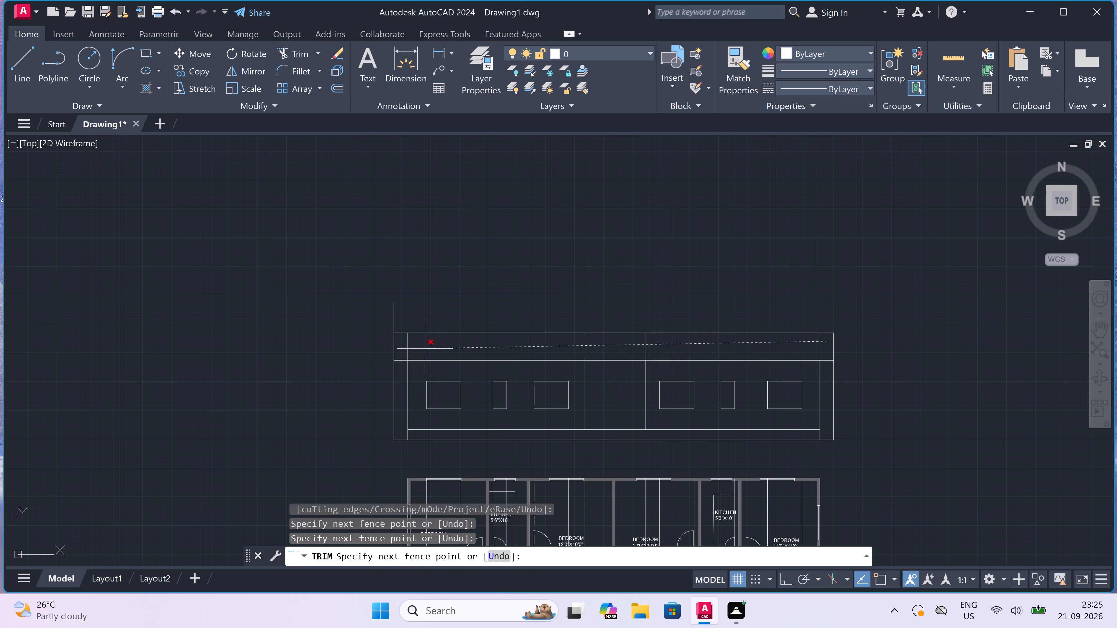
left_click(401, 346)
Trim the left outer vertical above and below the top band, along with the base line's extension beyond the left wall.
left_click(410, 311)
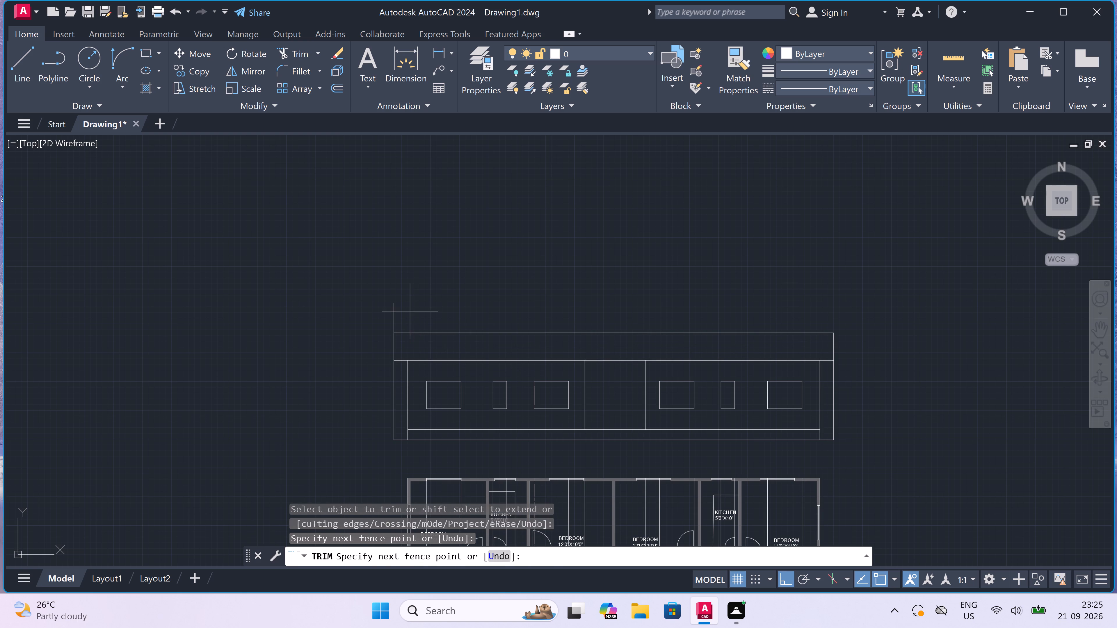
left_click(368, 321)
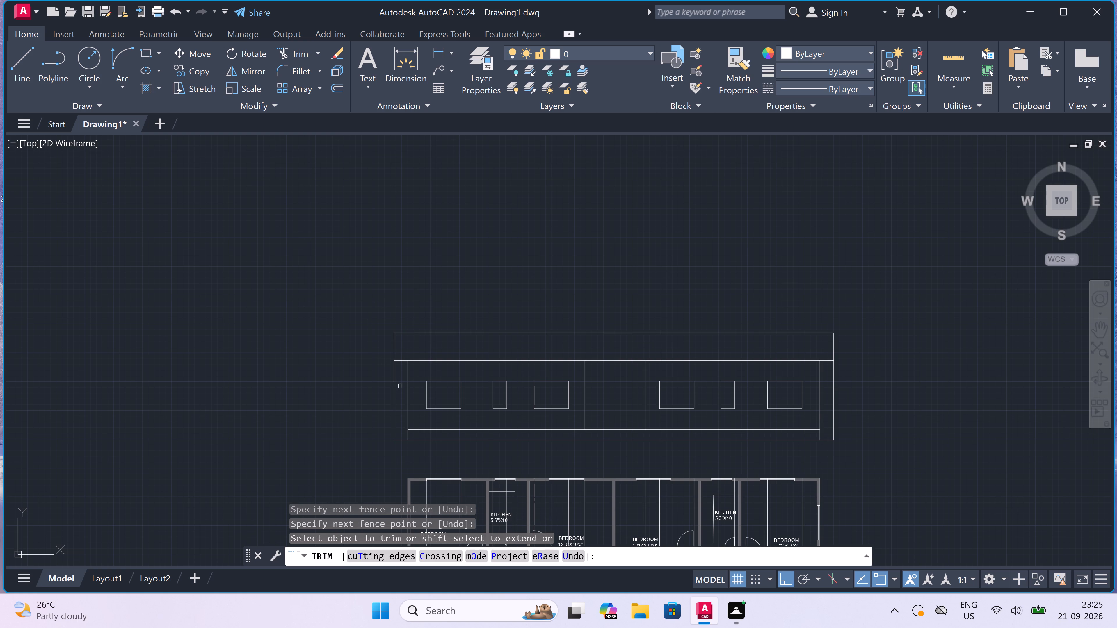
left_click(397, 384)
left_click(354, 391)
scroll(379, 421, "up", 2)
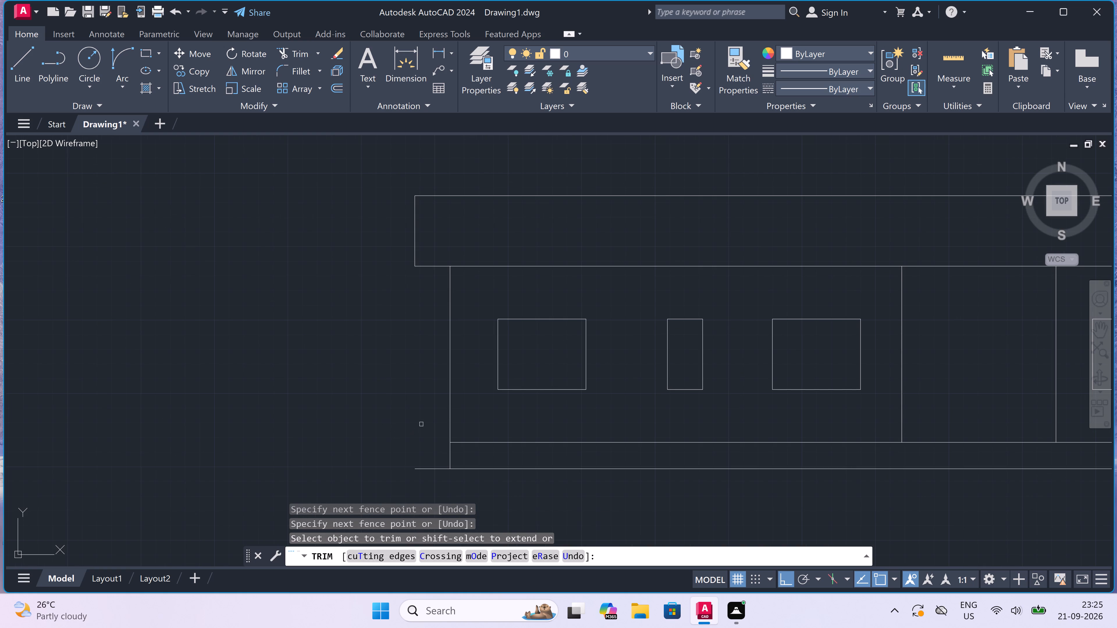
left_click_drag(436, 424, 436, 427)
left_click(443, 487)
Trim the right outer vertical below the top band and the base line's extension beyond the right wall.
scroll(424, 428, "down", 3)
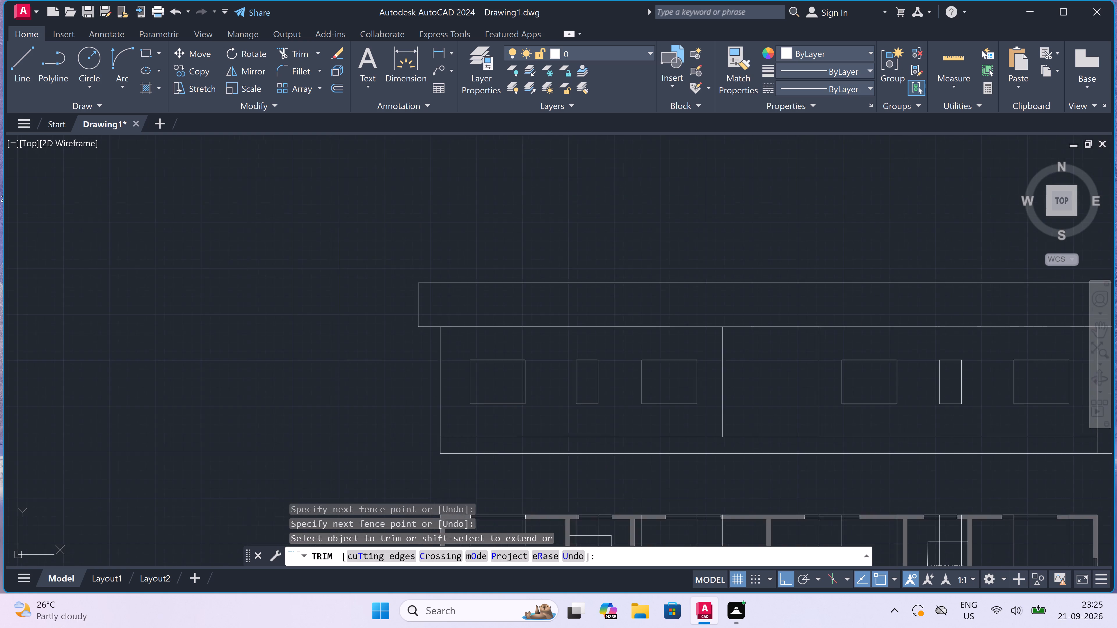
scroll(424, 427, "down", 2)
scroll(530, 424, "up", 4)
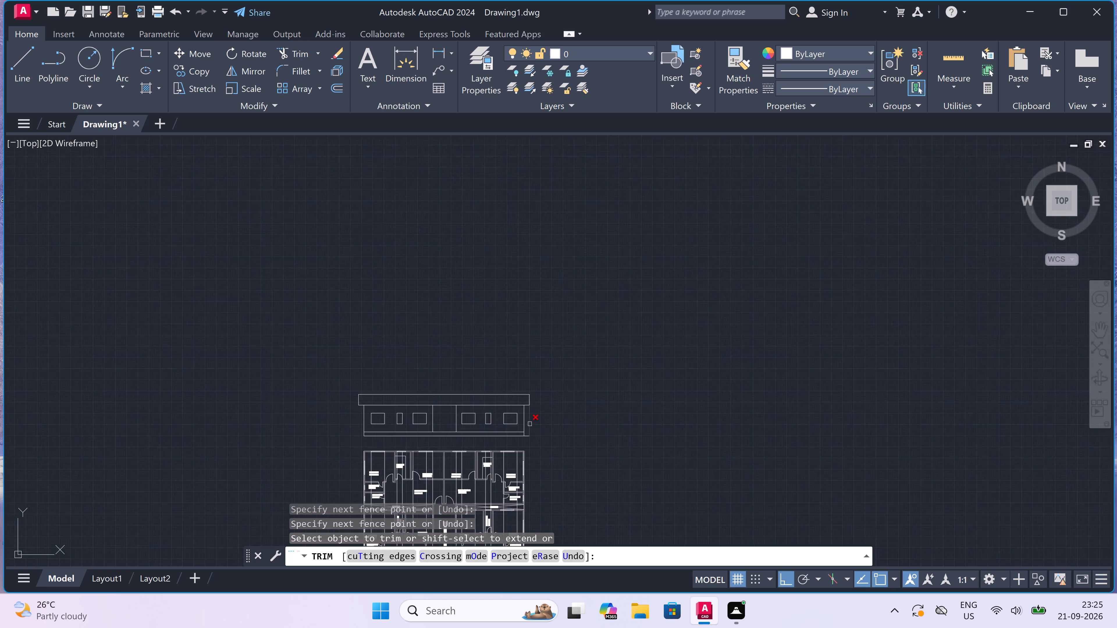
left_click(518, 415)
left_click(530, 412)
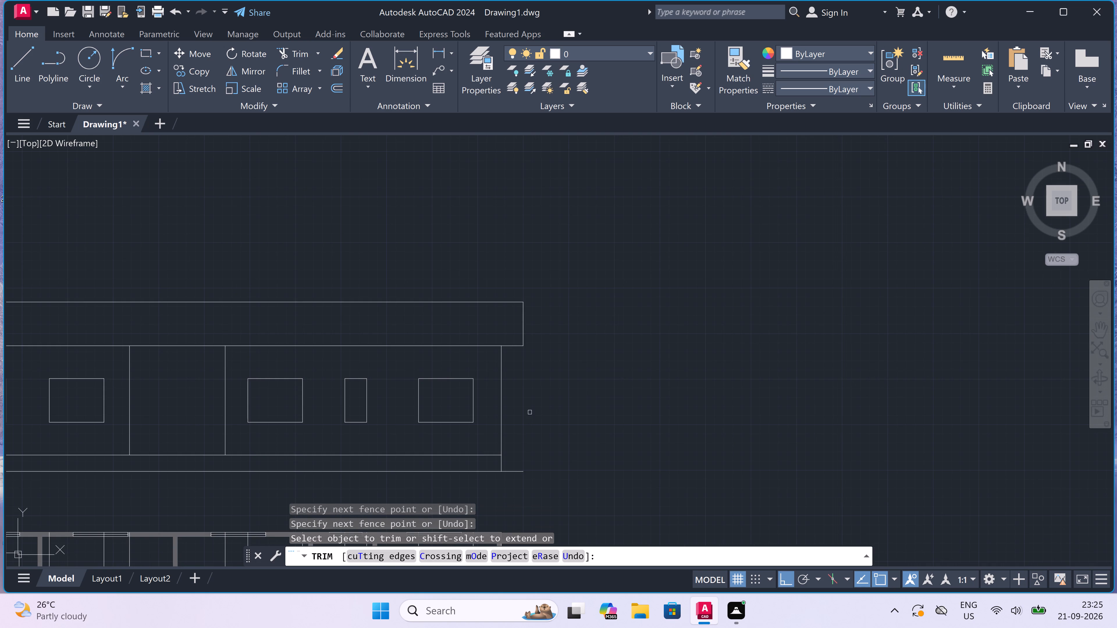
left_click(507, 469)
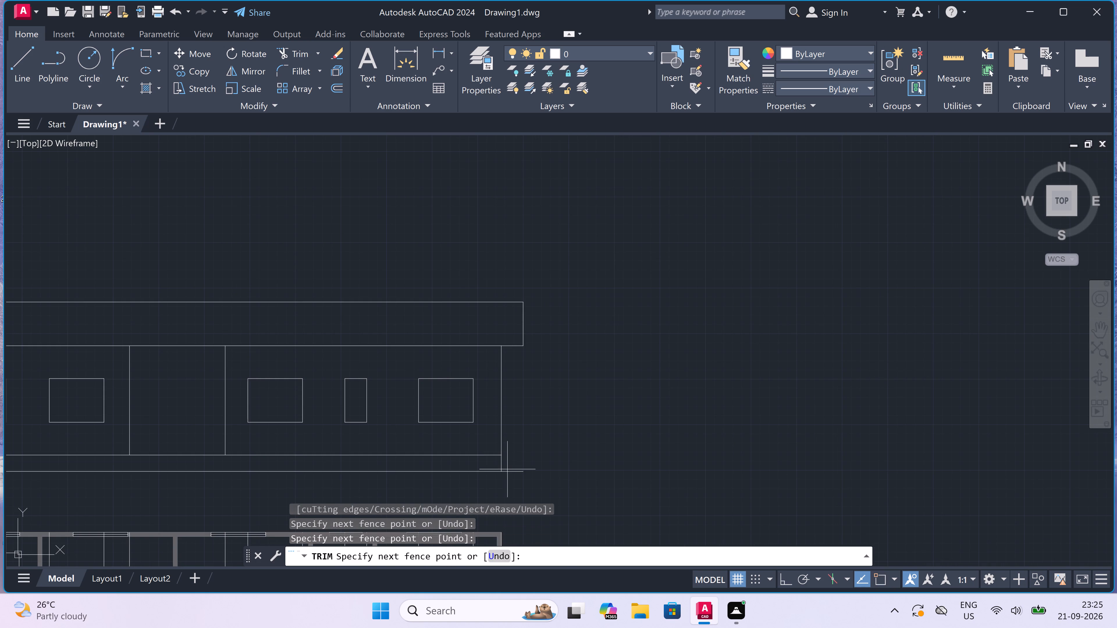
left_click(510, 486)
scroll(528, 445, "down", 5)
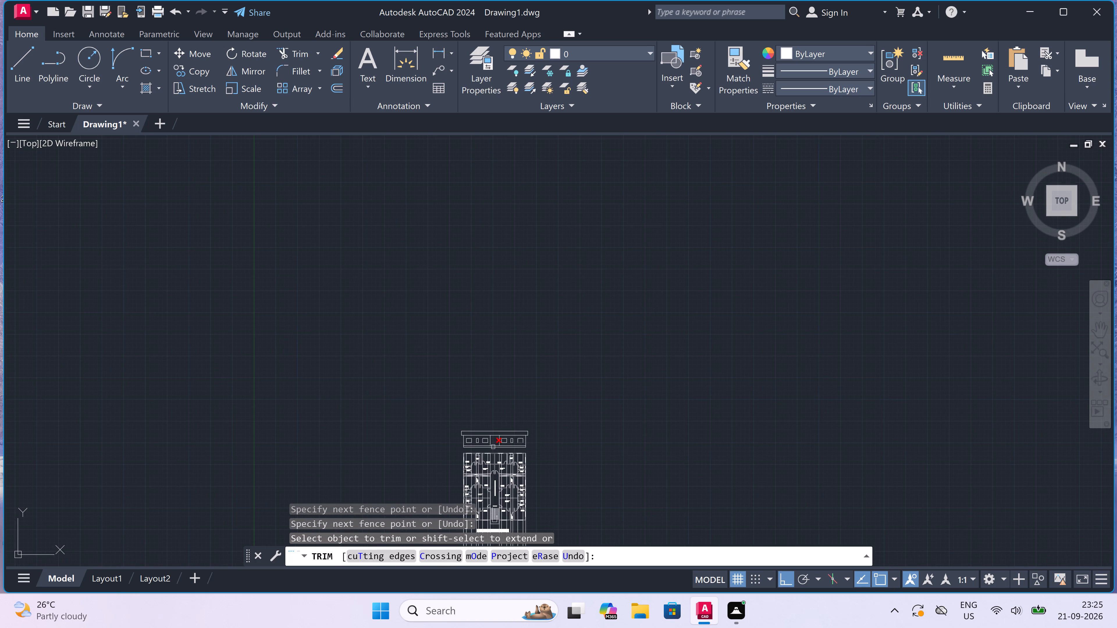
scroll(490, 447, "up", 3)
scroll(476, 466, "up", 2)
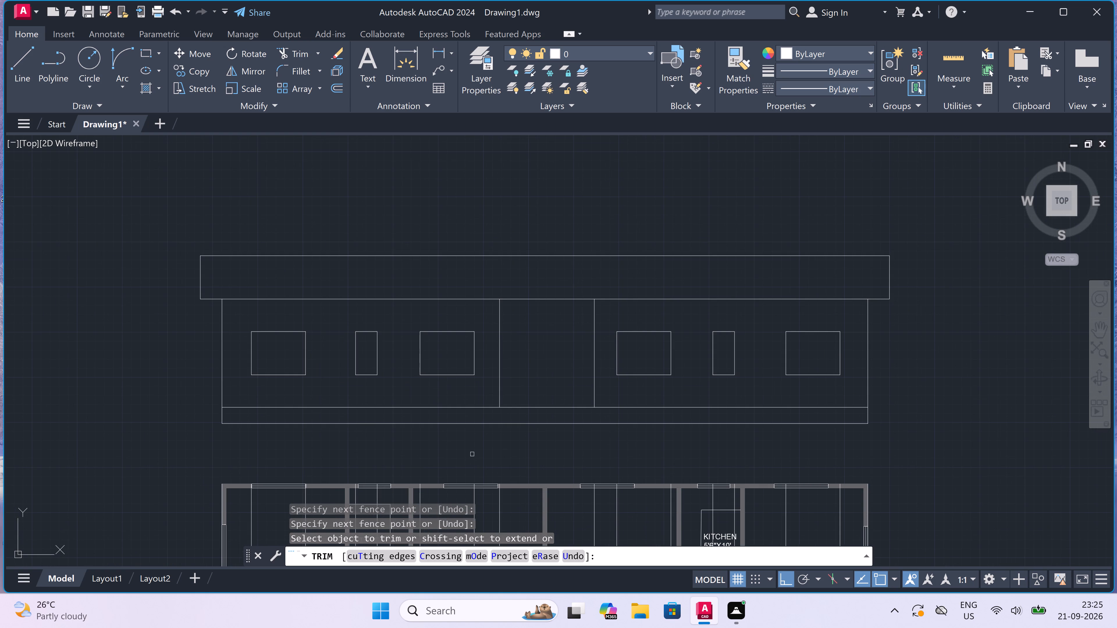
key("Escape")
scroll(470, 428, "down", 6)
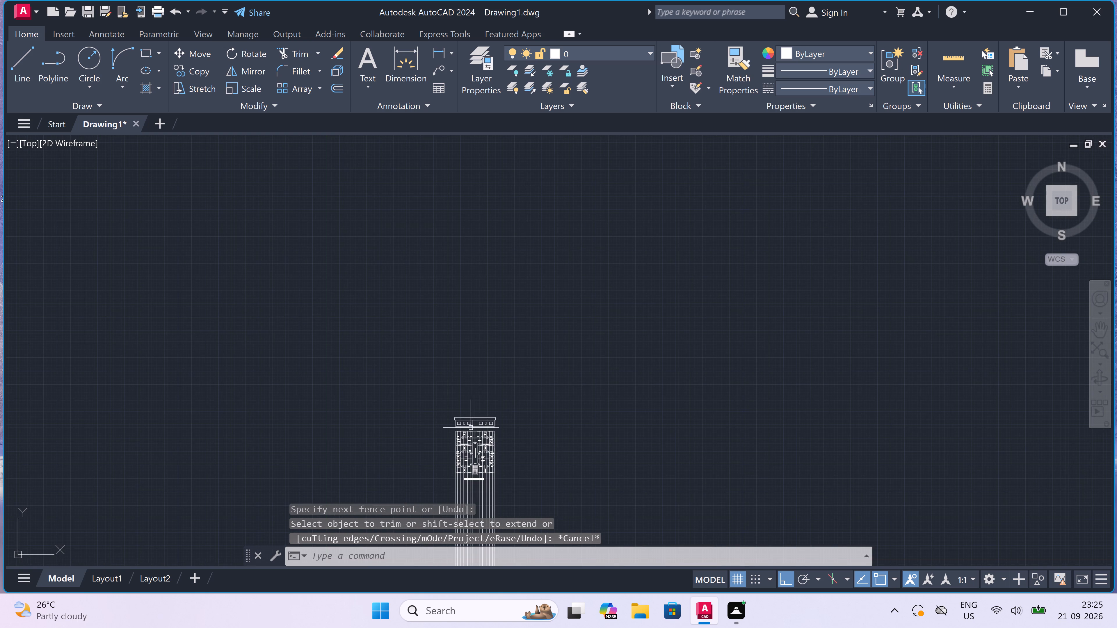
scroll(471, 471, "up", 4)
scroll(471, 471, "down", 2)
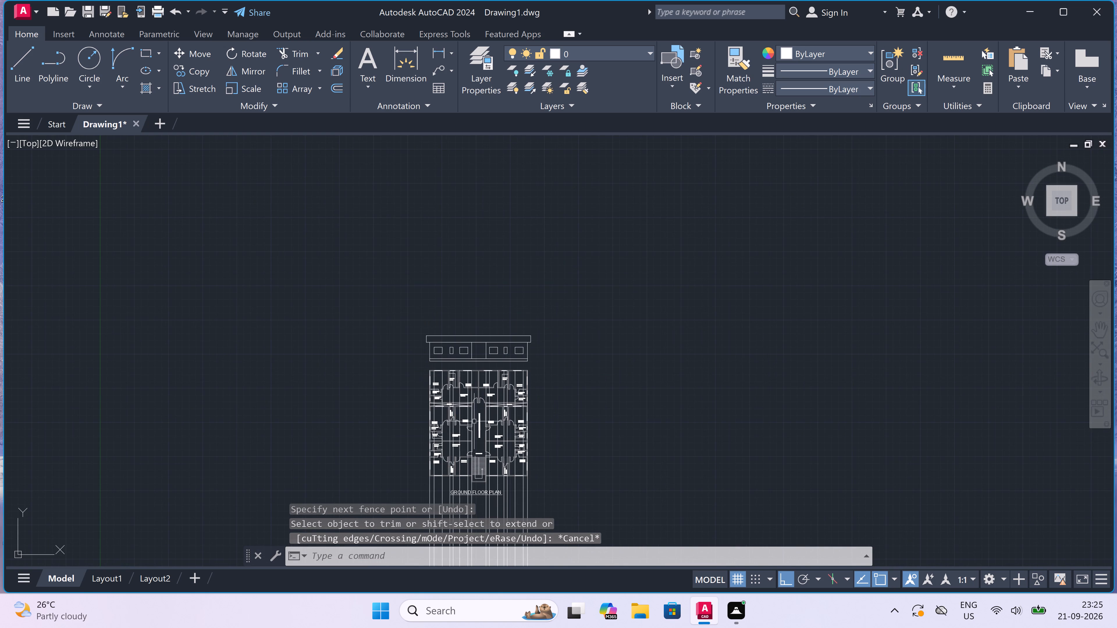
Draw a slightly inset rectangle inside the elevation's leftmost window opening to form its inner frame.
scroll(455, 322, "up", 4)
scroll(456, 322, "down", 1)
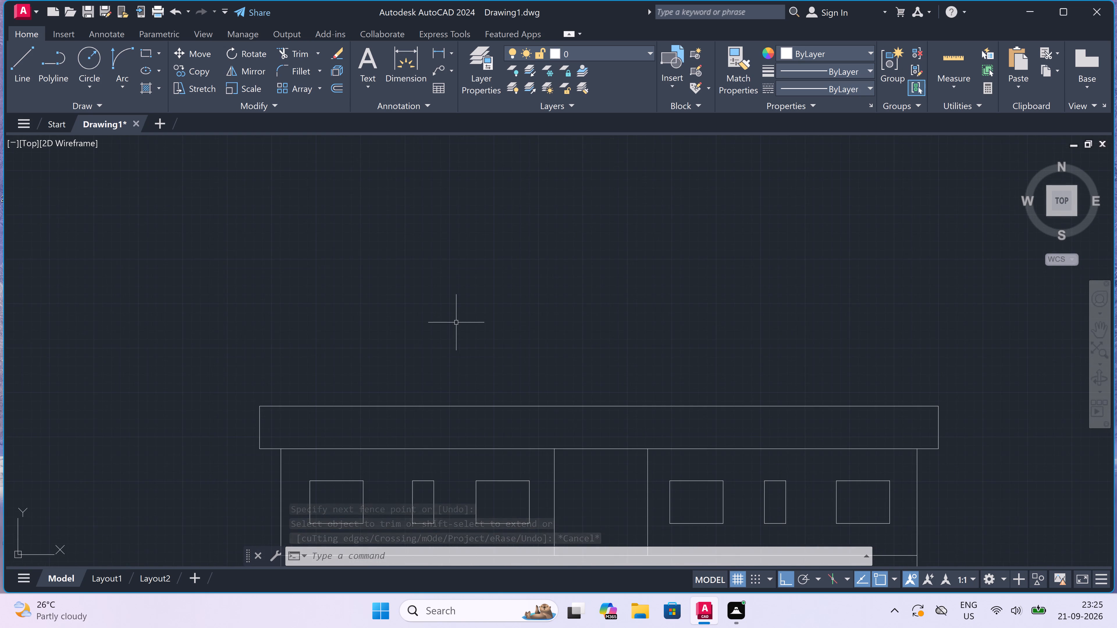
scroll(456, 322, "down", 1)
scroll(367, 397, "up", 3)
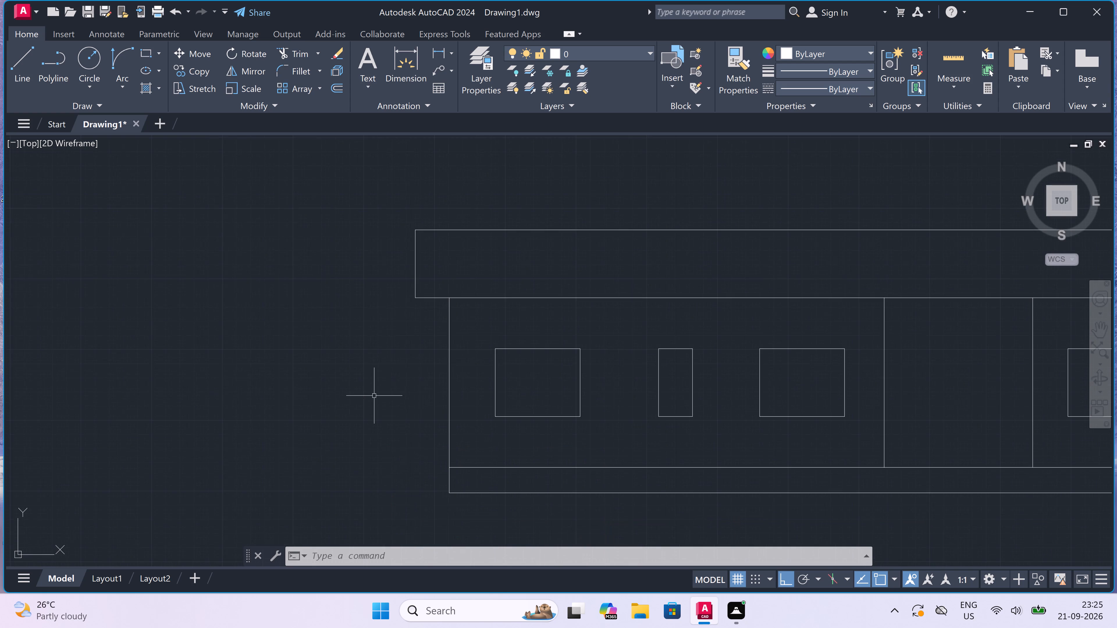
type("RE")
key("c")
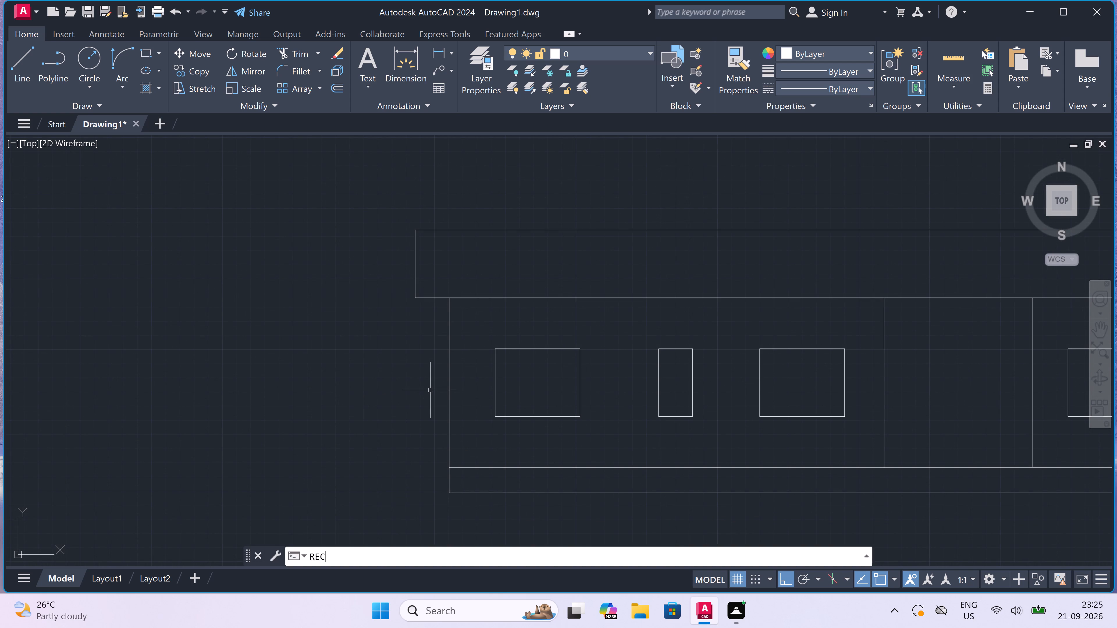
key("space")
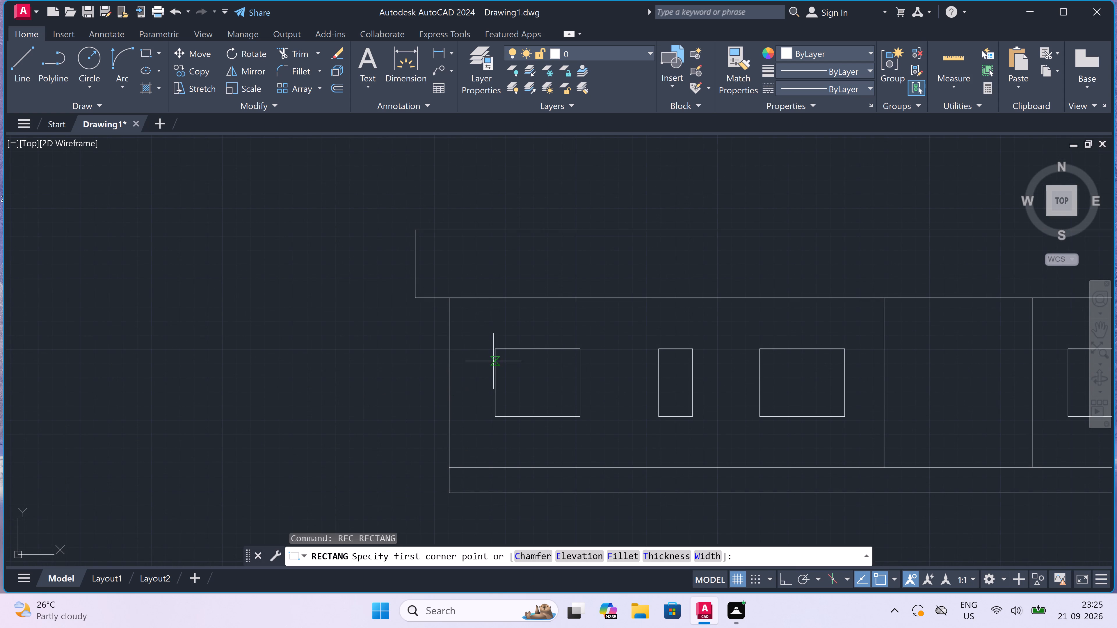
scroll(507, 348, "up", 3)
scroll(476, 358, "up", 2)
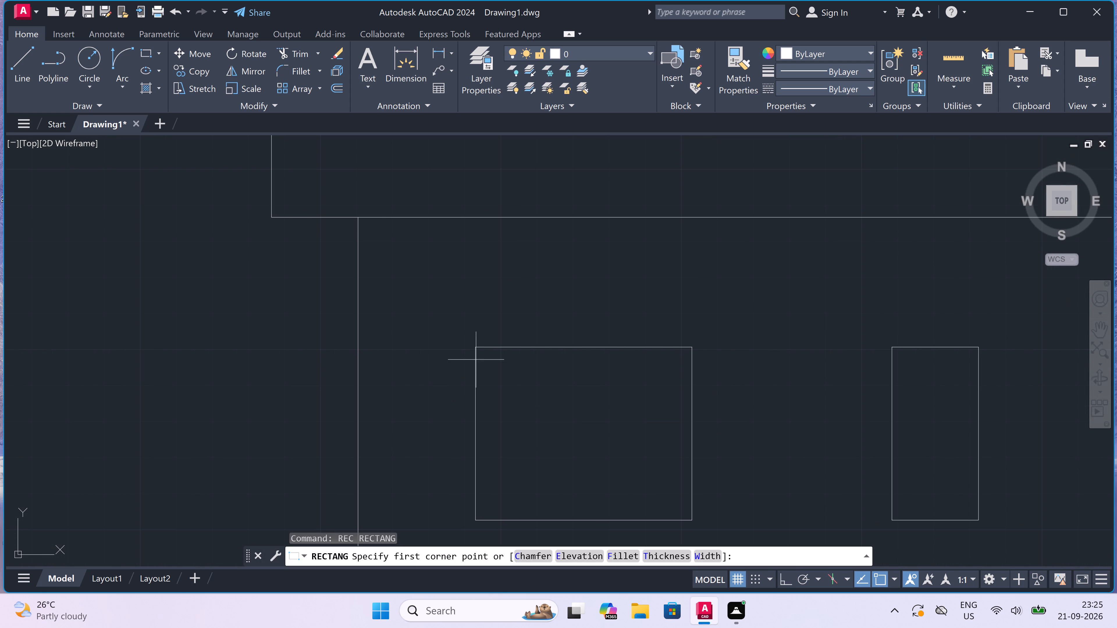
scroll(476, 358, "up", 1)
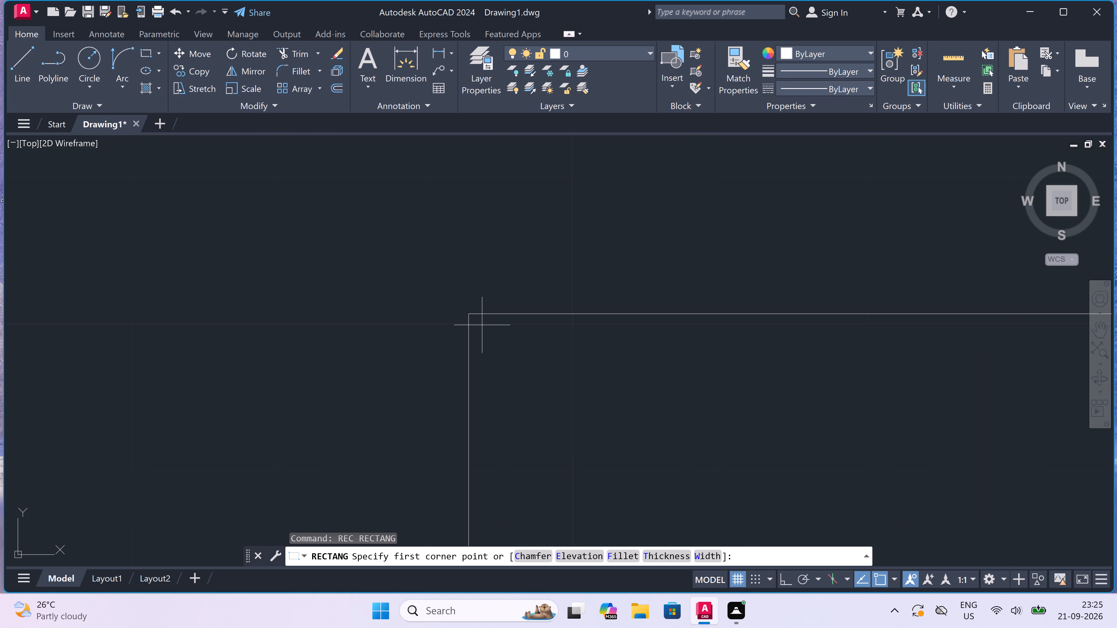
left_click_drag(481, 327, 486, 338)
scroll(536, 383, "down", 6)
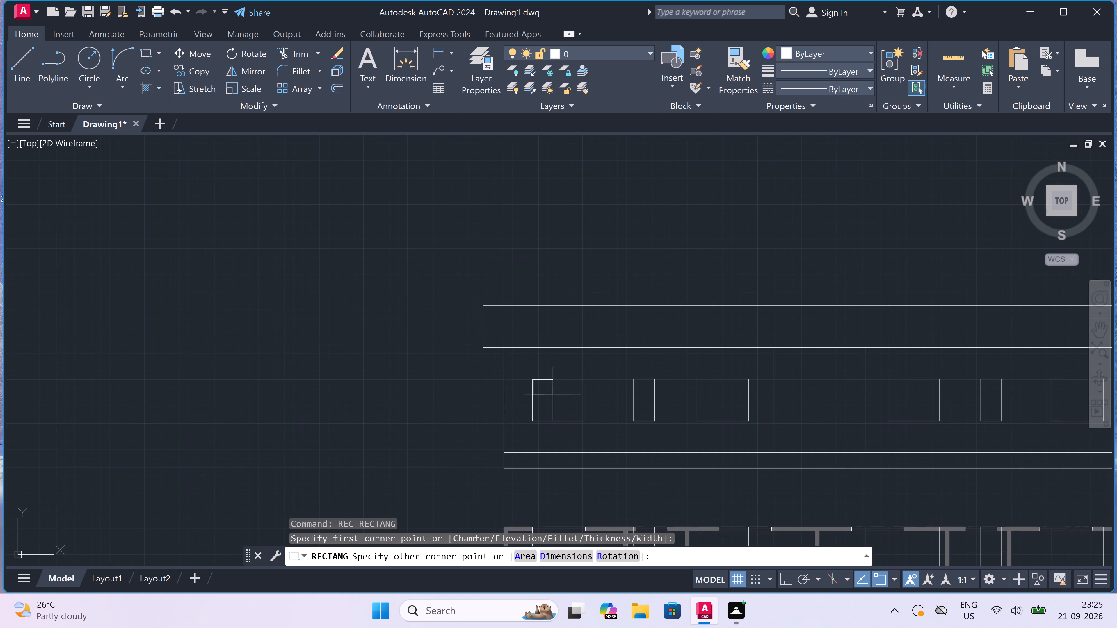
scroll(565, 403, "up", 4)
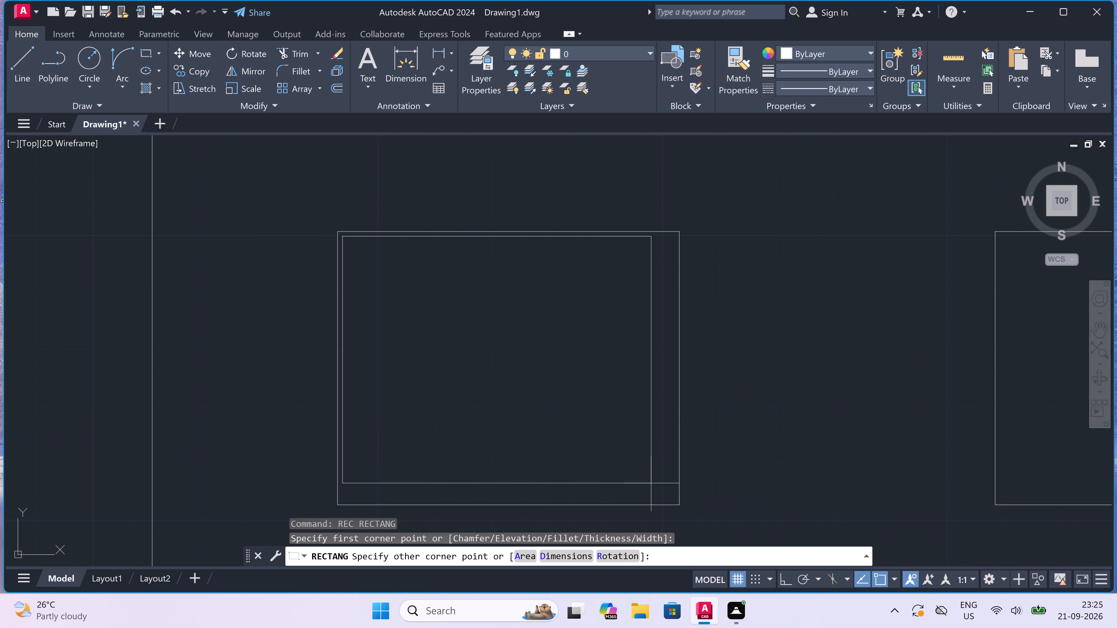
scroll(665, 495, "up", 3)
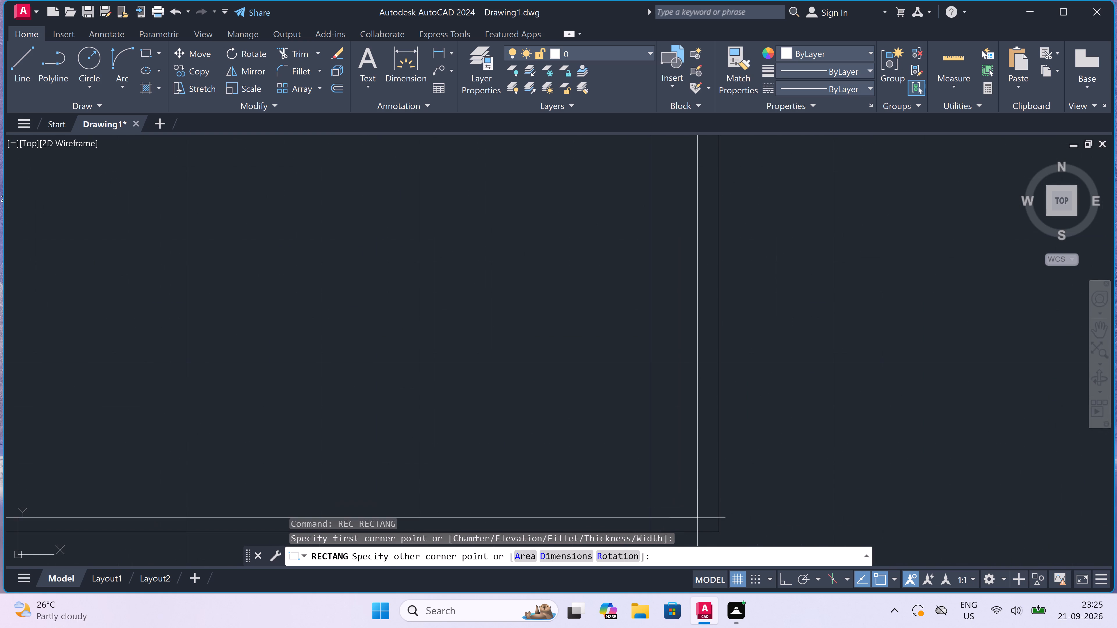
left_click(703, 516)
scroll(555, 443, "down", 5)
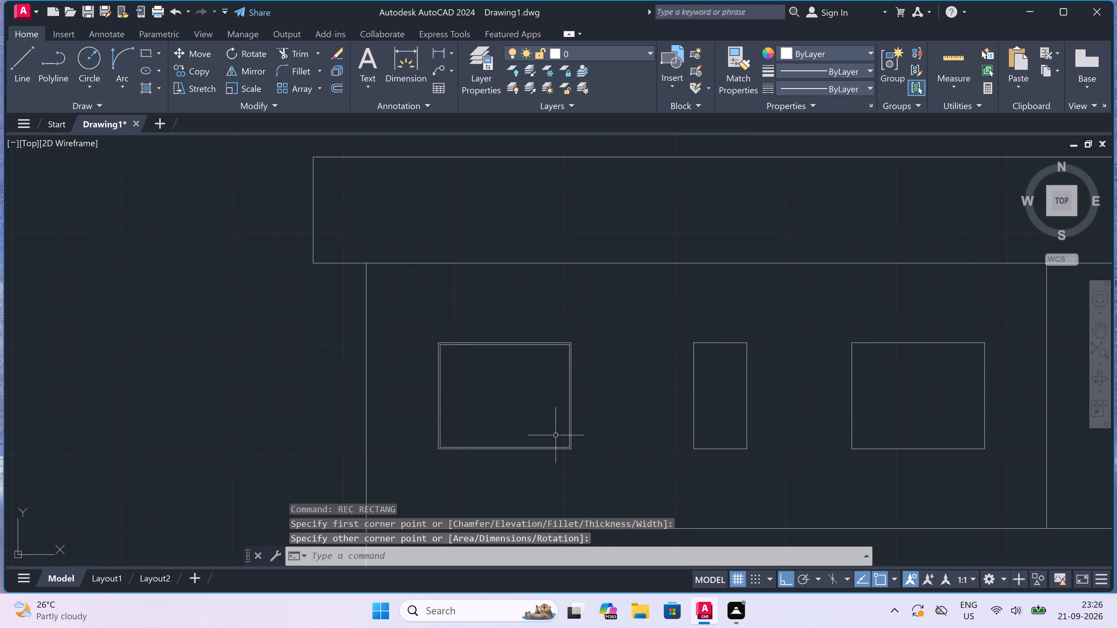
Draw a slightly inset rectangle inside the narrow window opening left of the central bay.
key("space")
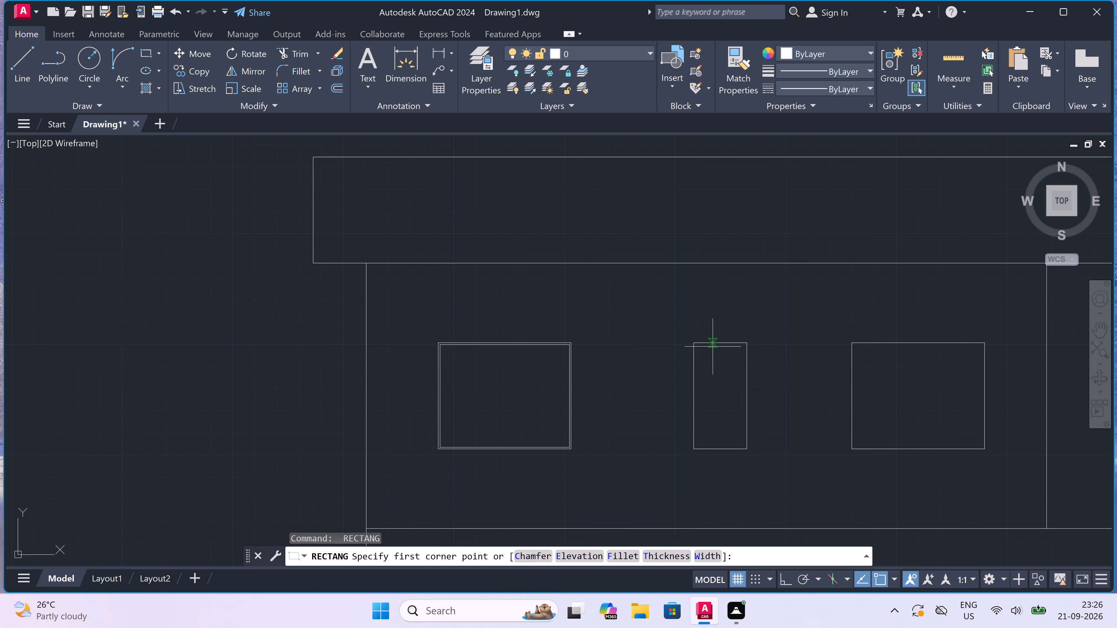
scroll(706, 345, "up", 2)
scroll(669, 360, "up", 2)
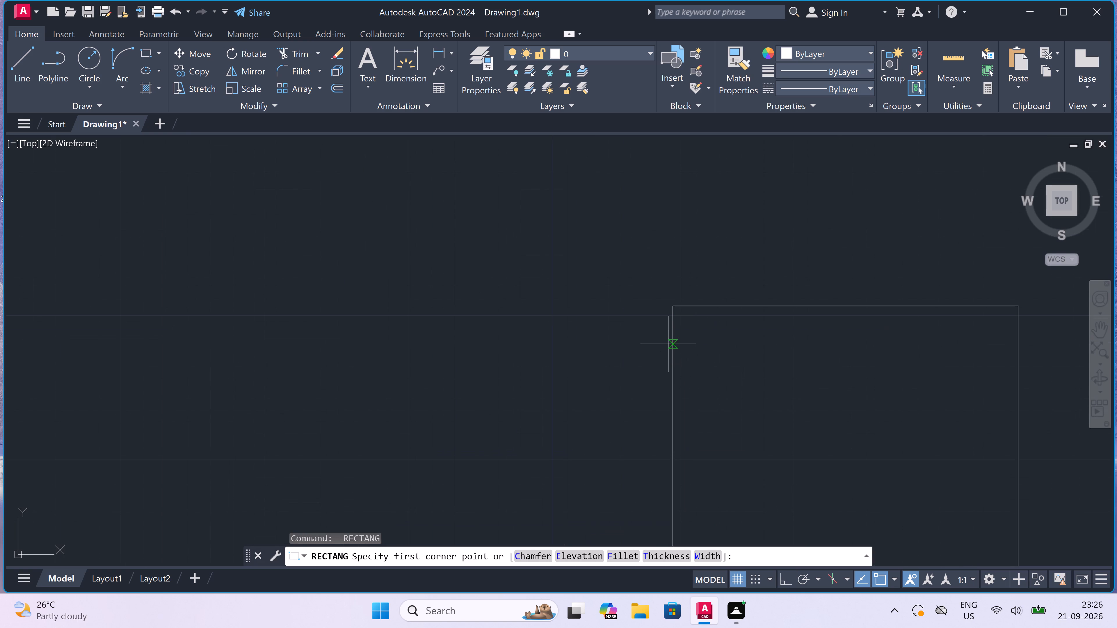
scroll(680, 307, "up", 2)
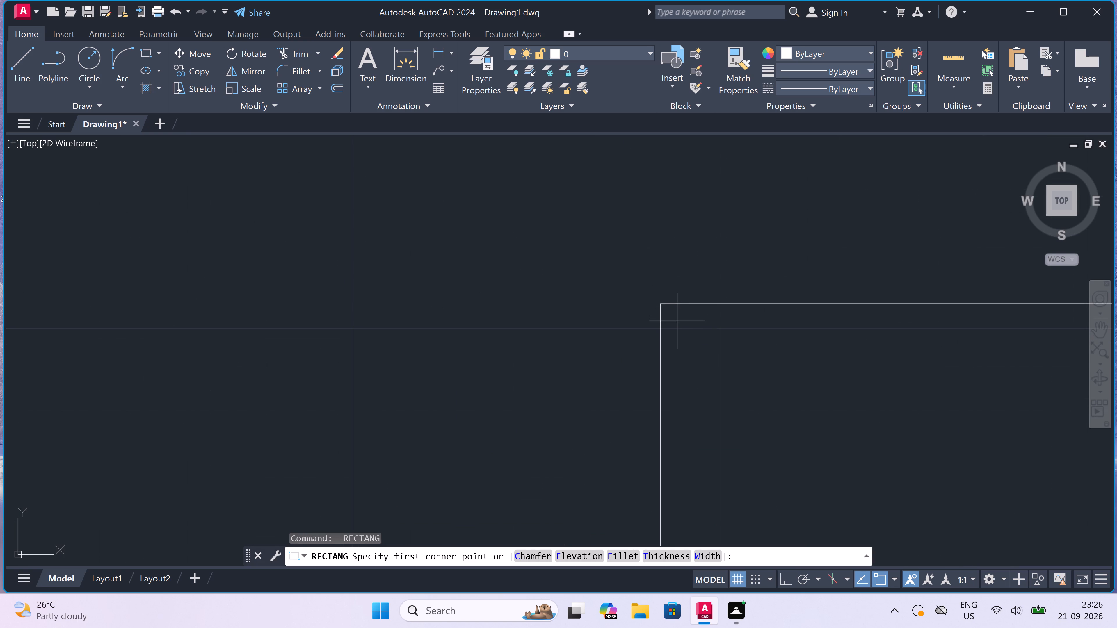
left_click(674, 320)
scroll(723, 378, "down", 6)
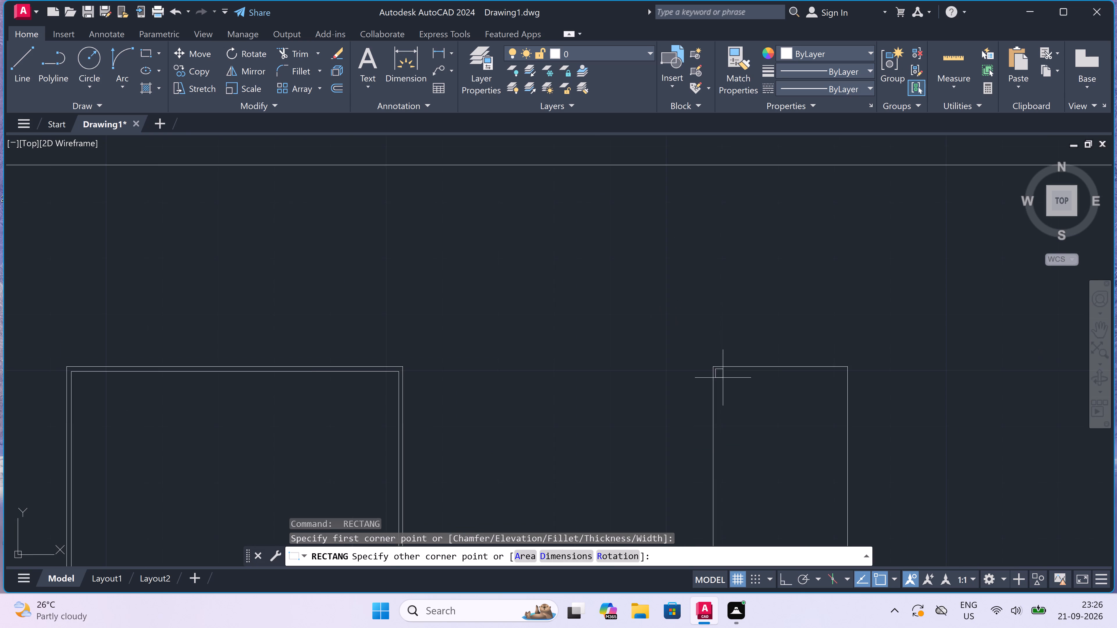
scroll(760, 467, "up", 4)
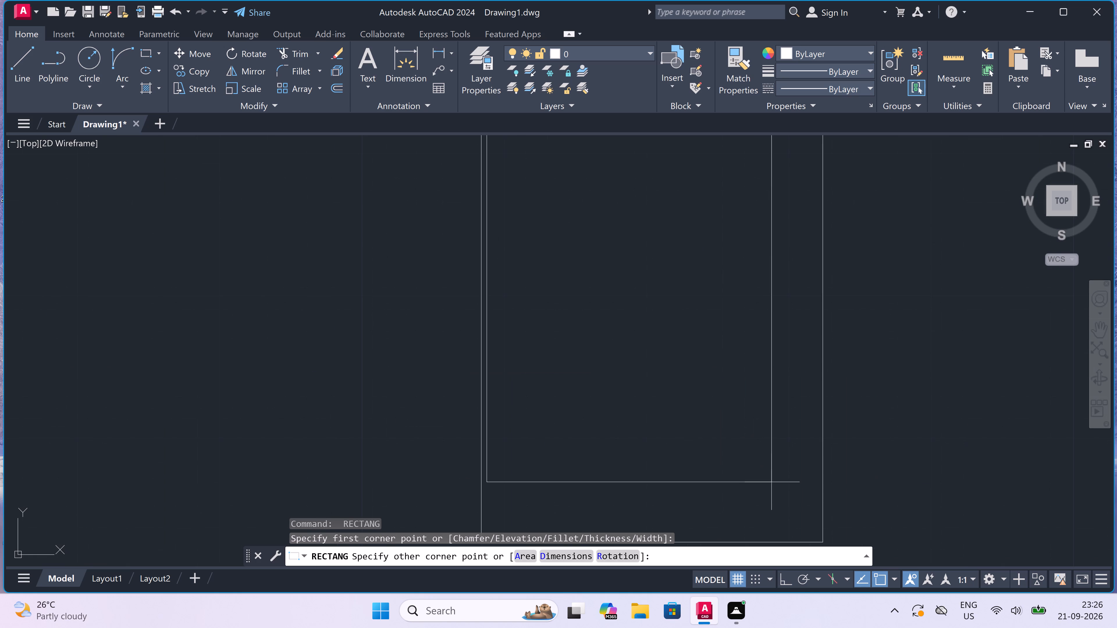
scroll(796, 503, "down", 2)
scroll(810, 520, "up", 3)
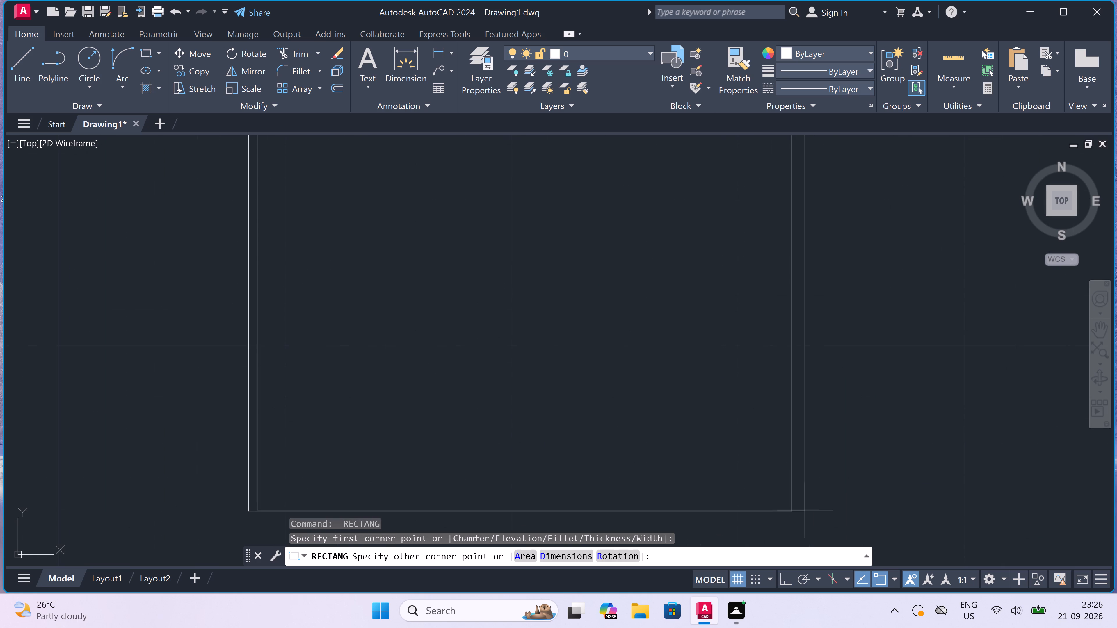
scroll(778, 501, "up", 2)
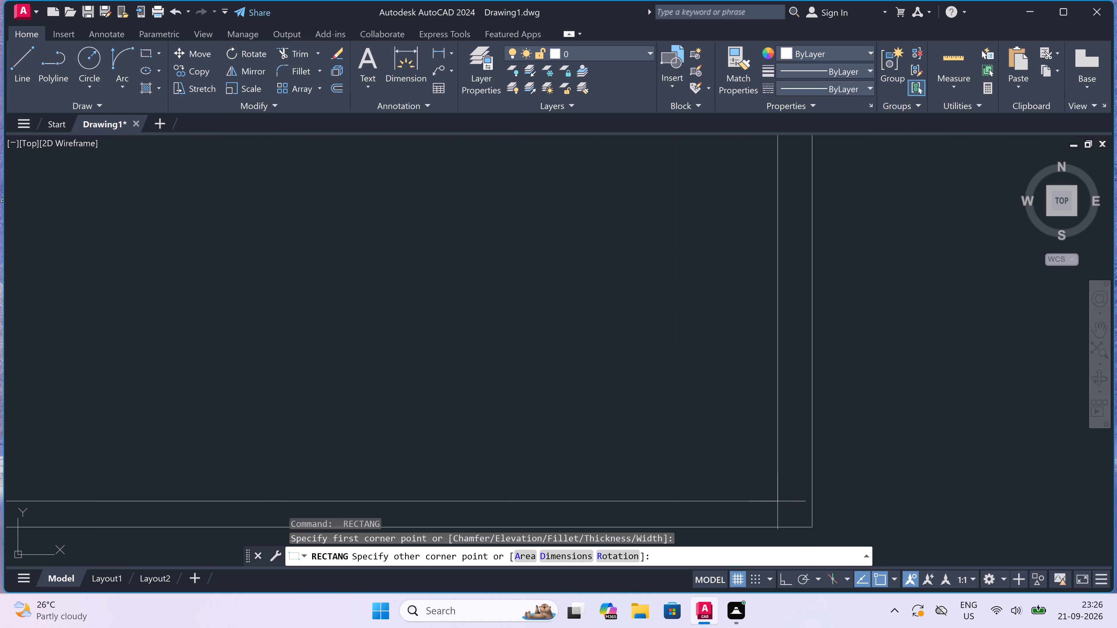
left_click(785, 502)
scroll(566, 402, "down", 6)
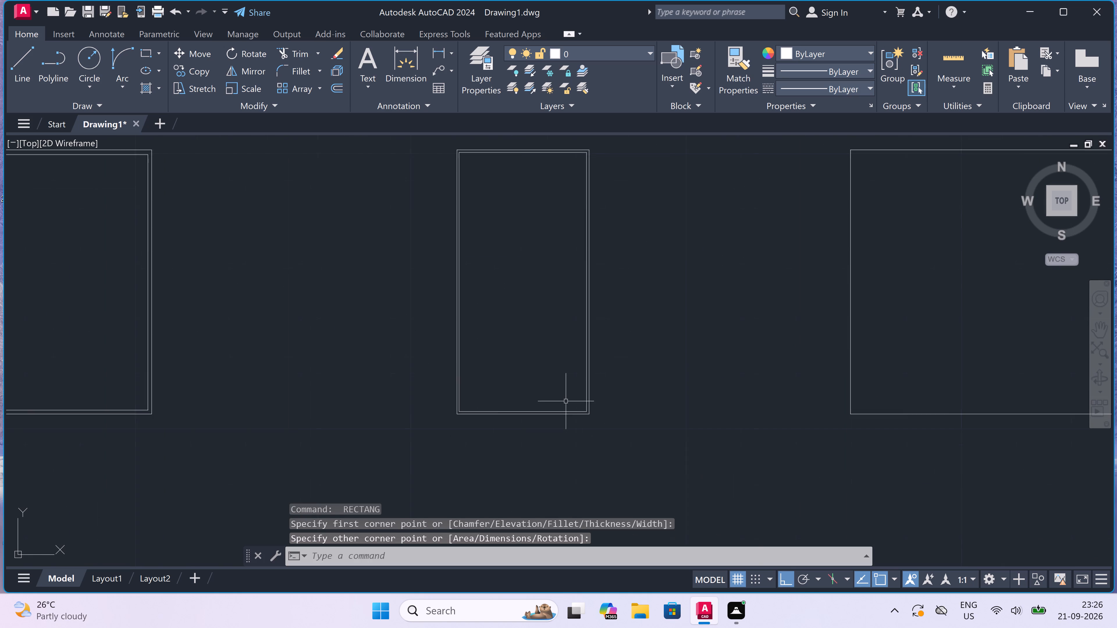
Draw a slightly inset rectangle inside the wide window opening immediately left of the central bay.
scroll(566, 401, "down", 1)
scroll(735, 249, "up", 2)
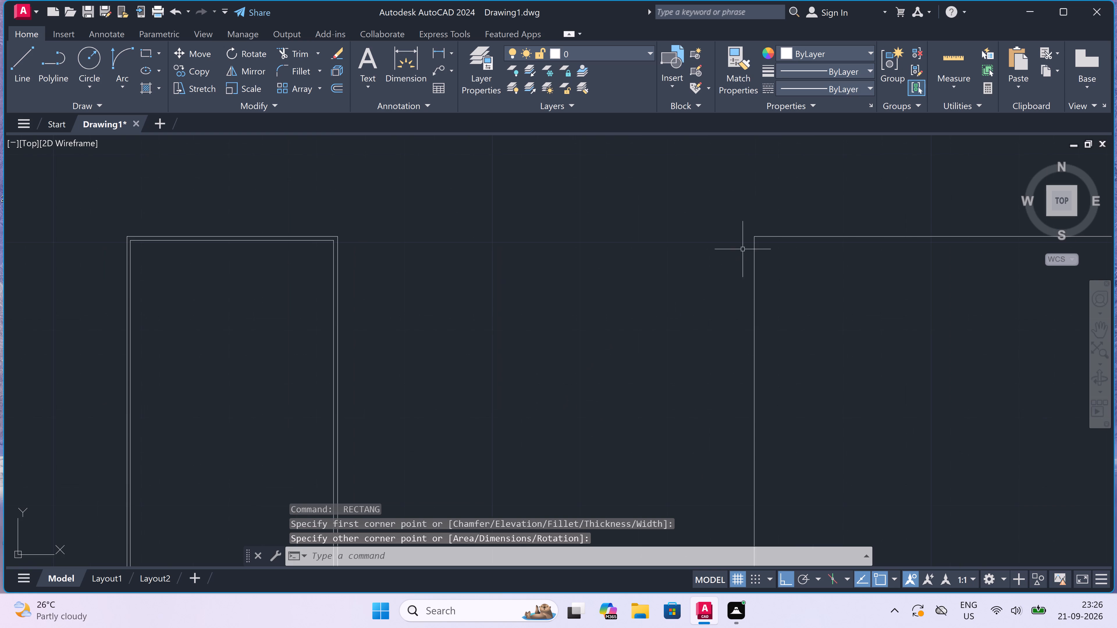
scroll(775, 247, "up", 1)
key("space")
scroll(750, 242, "up", 1)
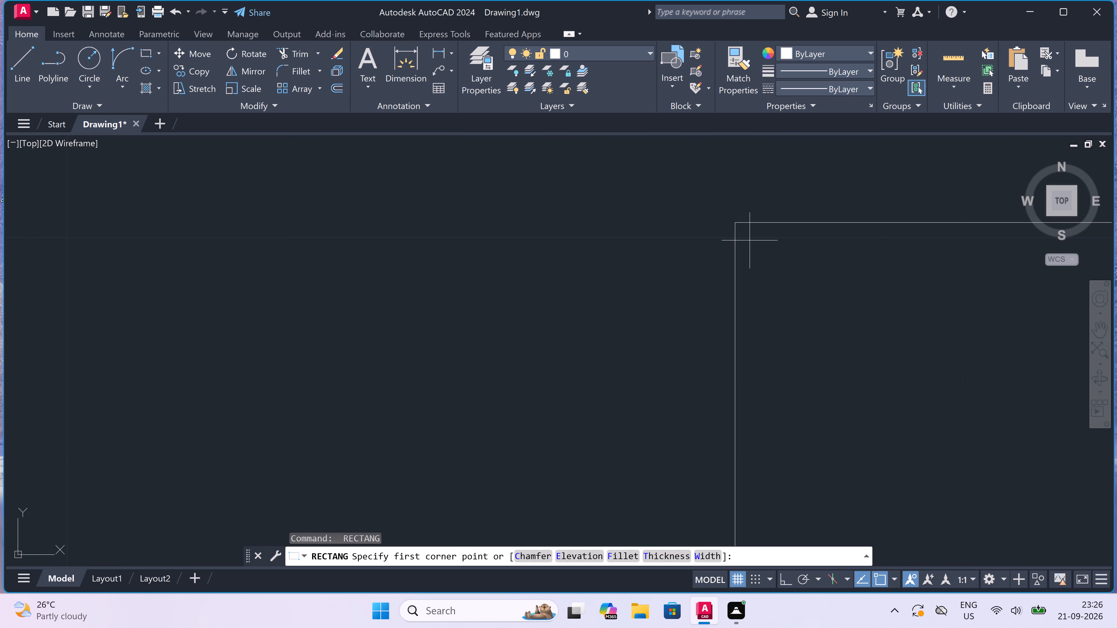
left_click_drag(747, 240, 753, 243)
scroll(817, 271, "down", 5)
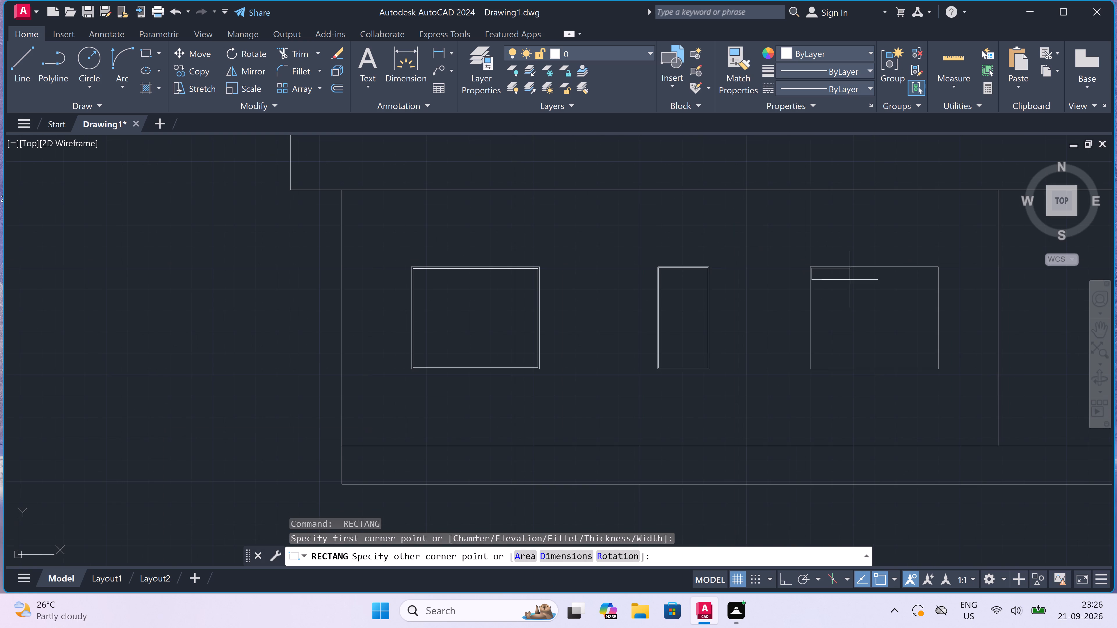
scroll(916, 328, "up", 4)
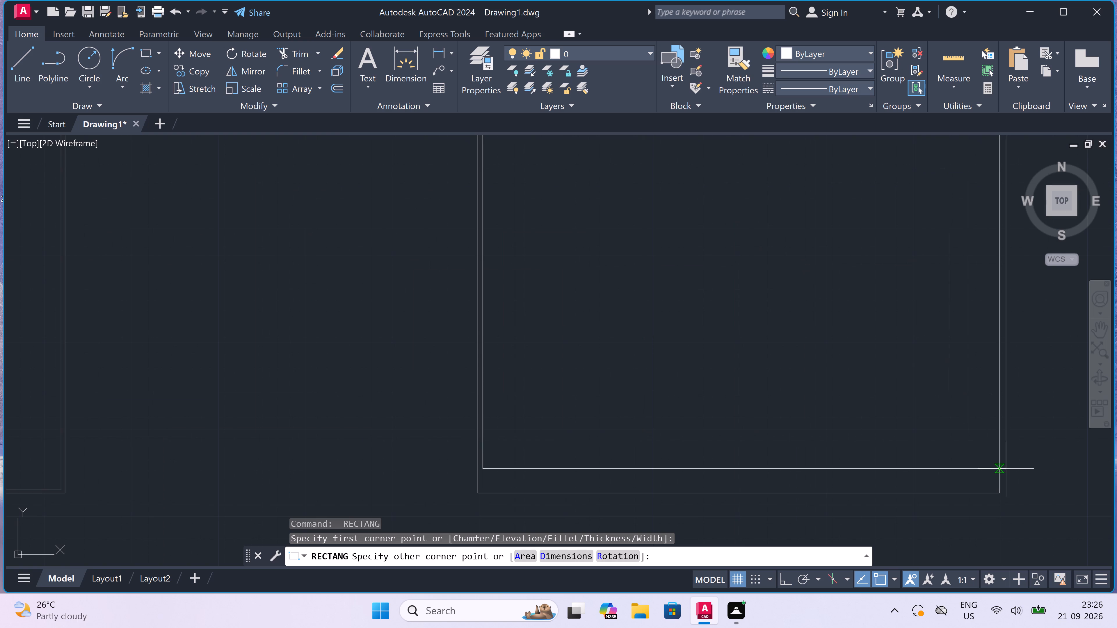
scroll(987, 484, "up", 3)
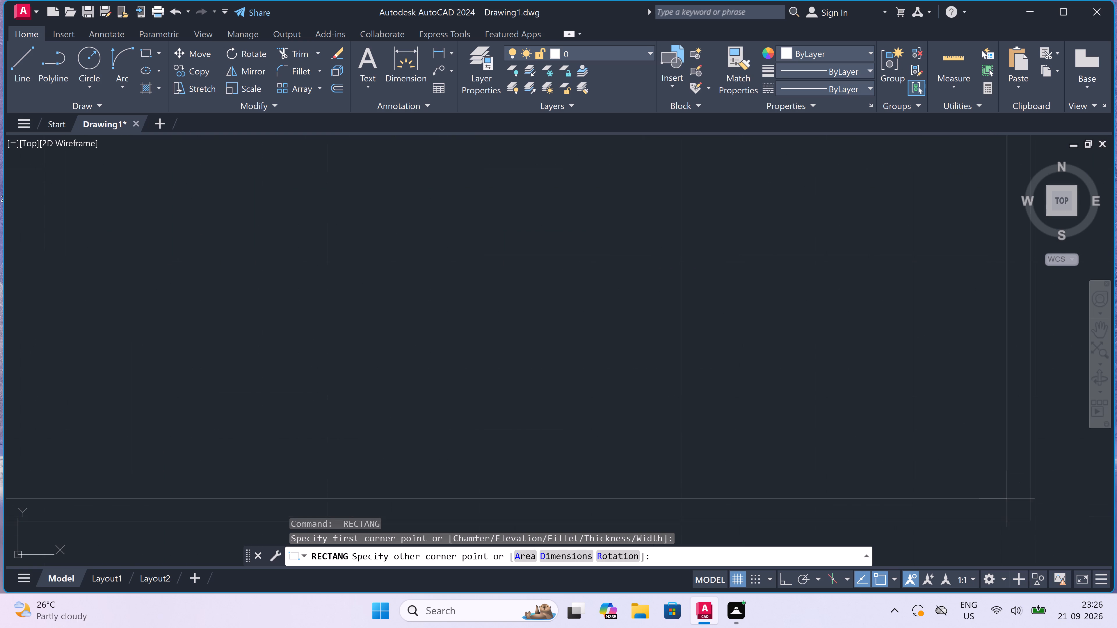
left_click(1007, 499)
scroll(400, 374, "down", 9)
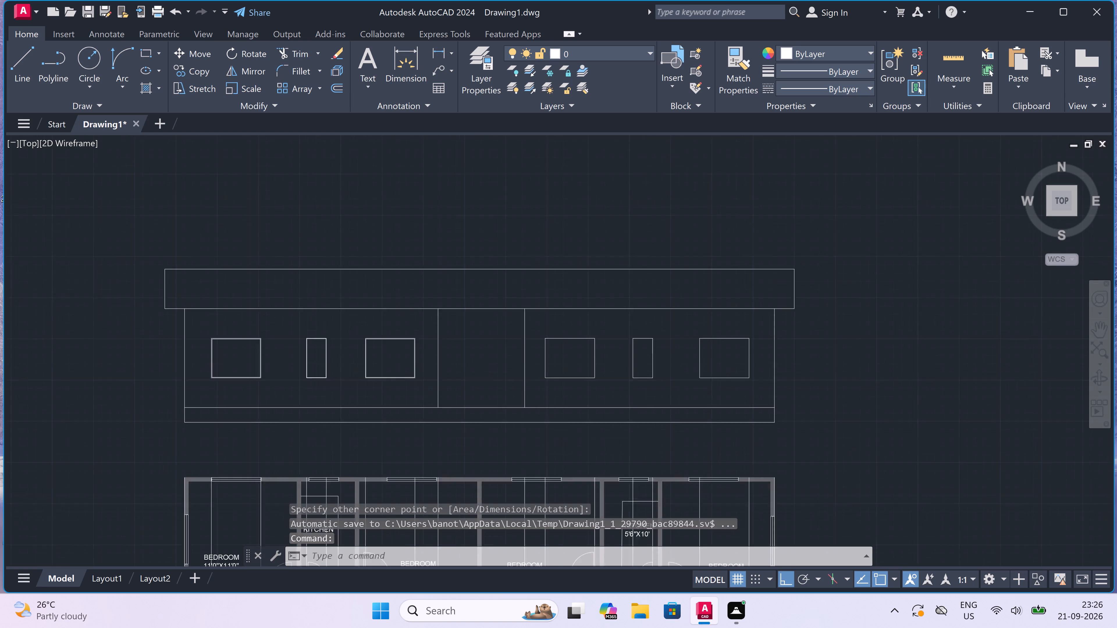
Copy the three framed windows left of the bay, from the leftmost window's top-left outer corner to that of the first window right of the bay.
scroll(316, 363, "up", 2)
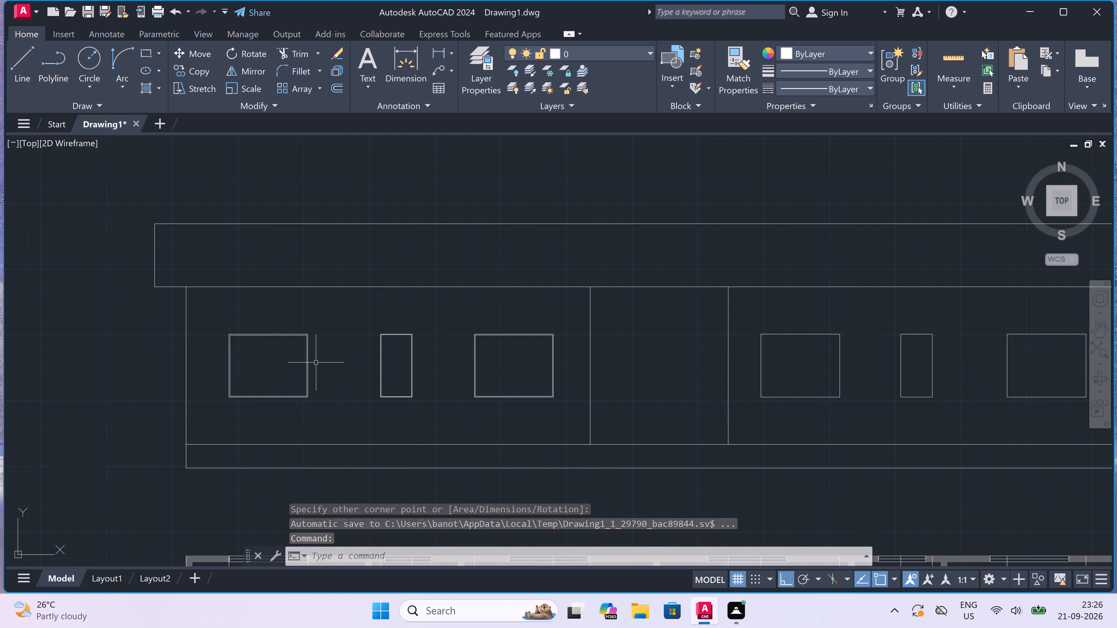
key("Escape")
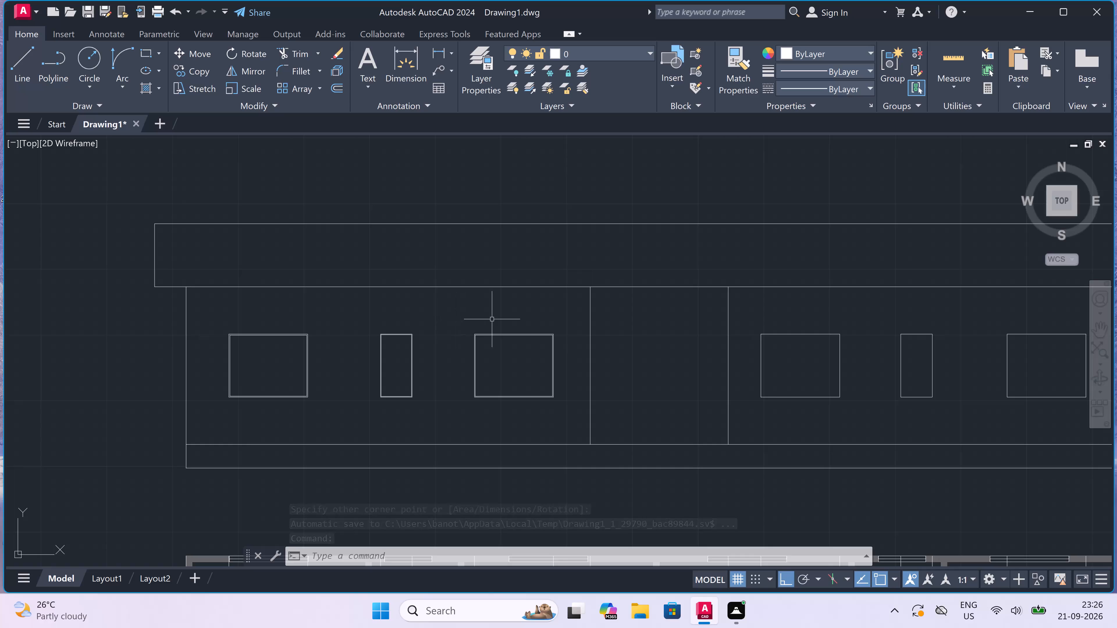
left_click_drag(572, 320, 547, 350)
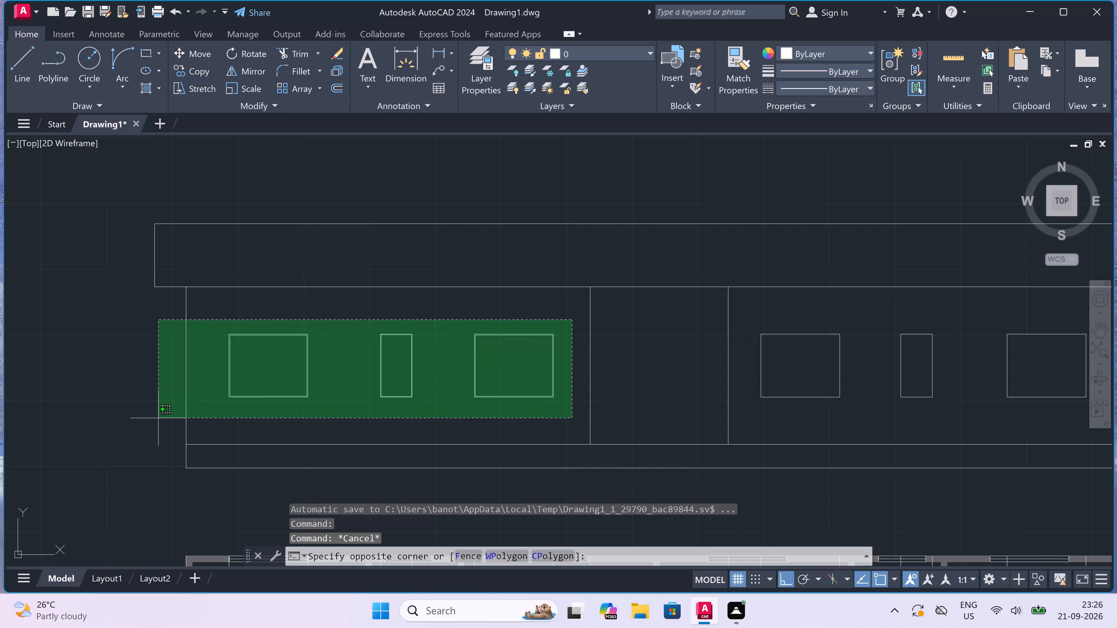
left_click(217, 405)
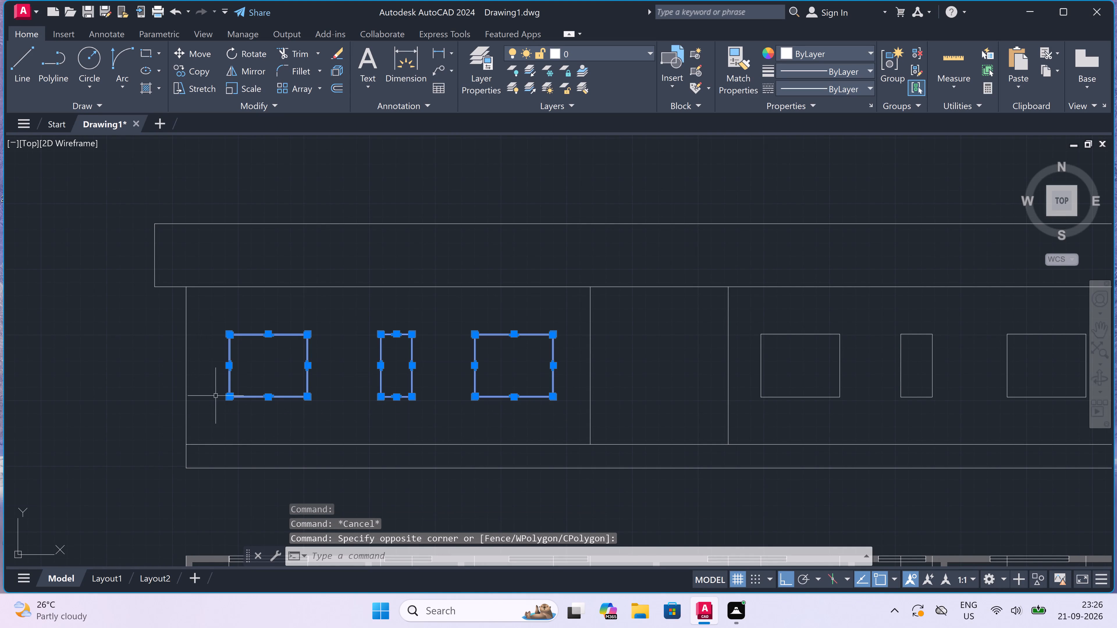
left_click(170, 60)
left_click(194, 69)
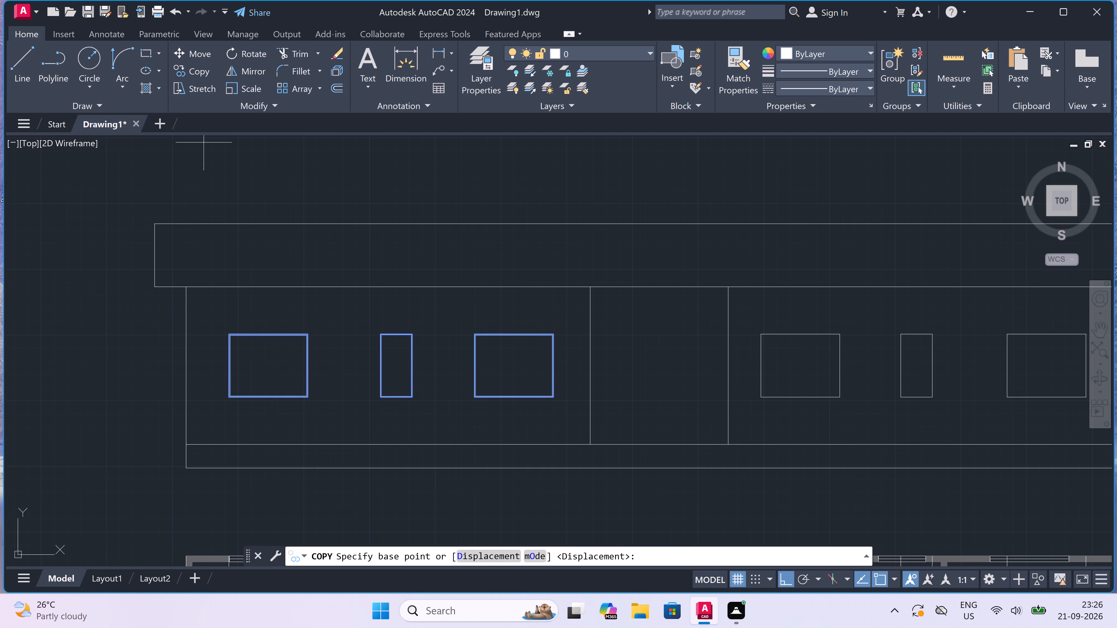
scroll(211, 343, "up", 3)
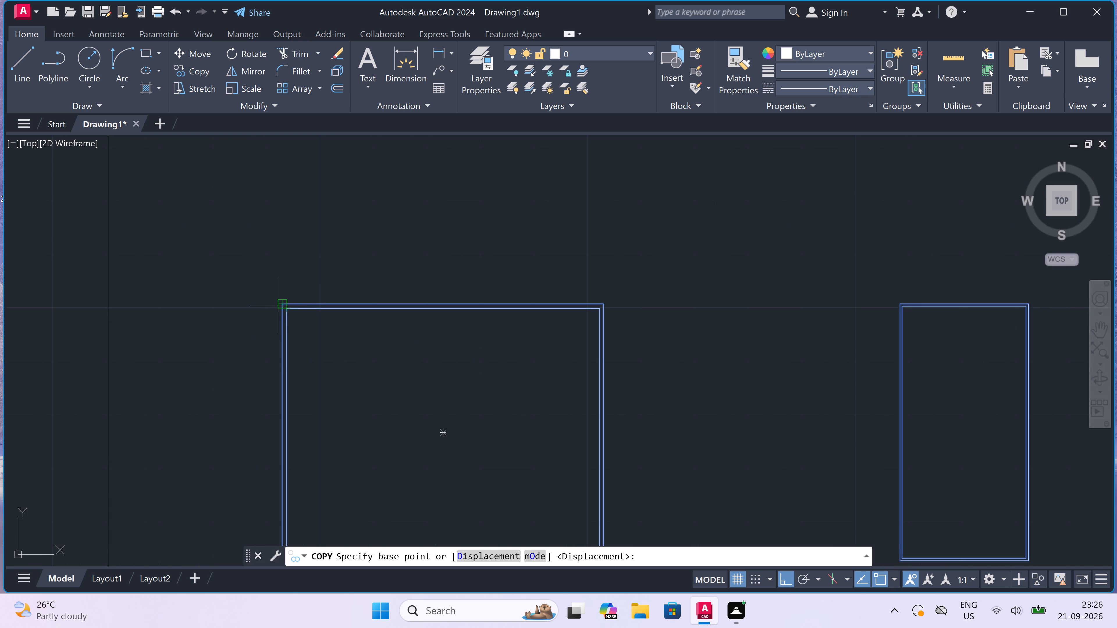
left_click_drag(279, 305, 293, 299)
scroll(386, 287, "down", 4)
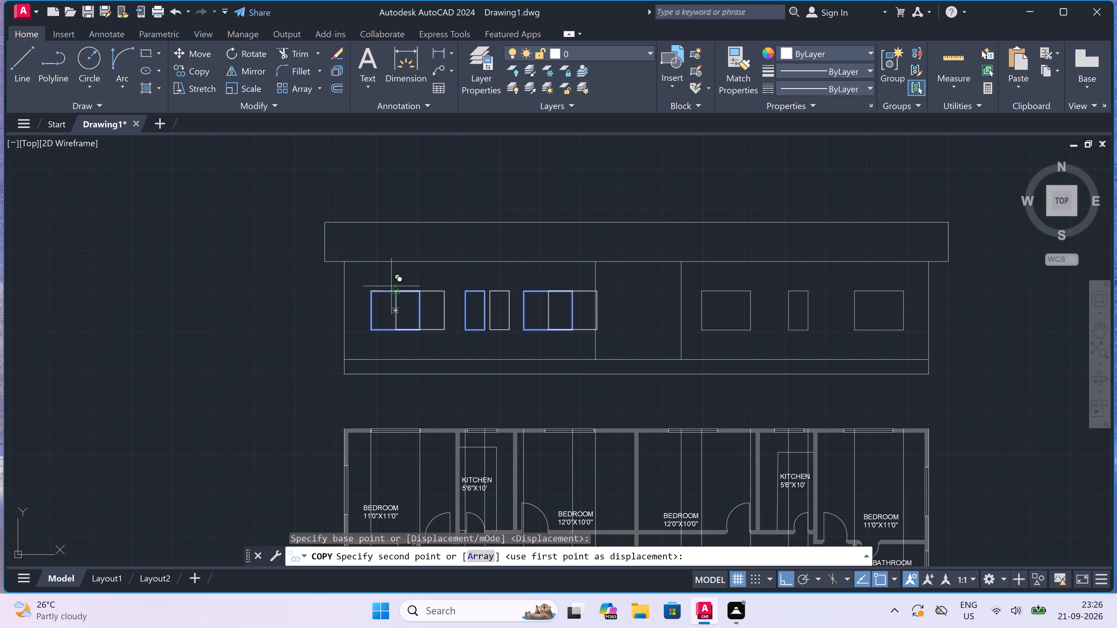
scroll(725, 282, "up", 2)
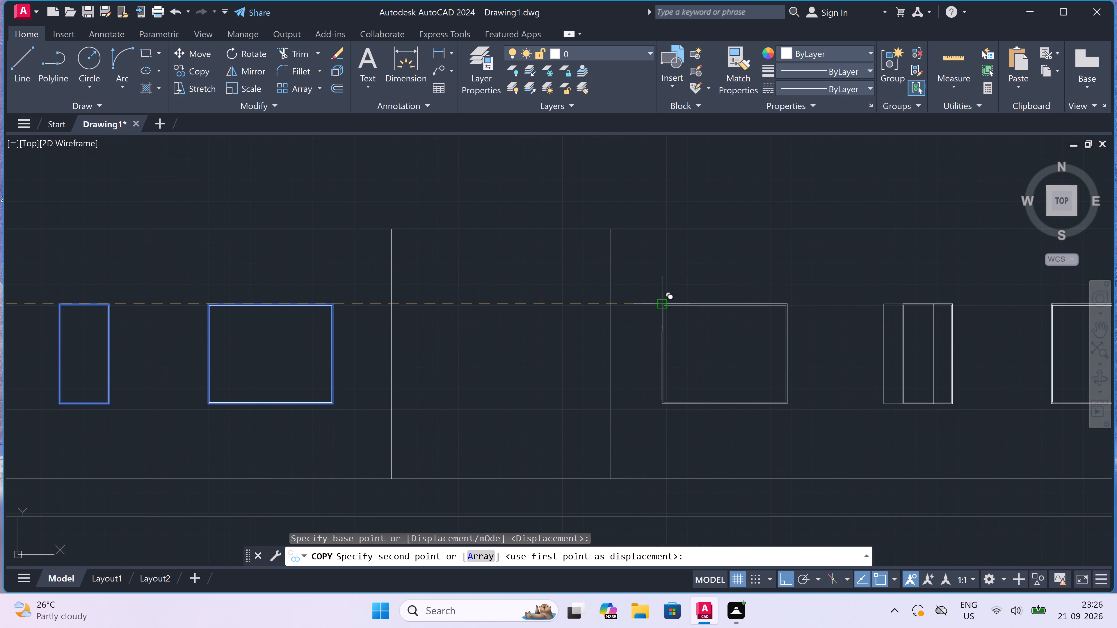
scroll(666, 300, "up", 5)
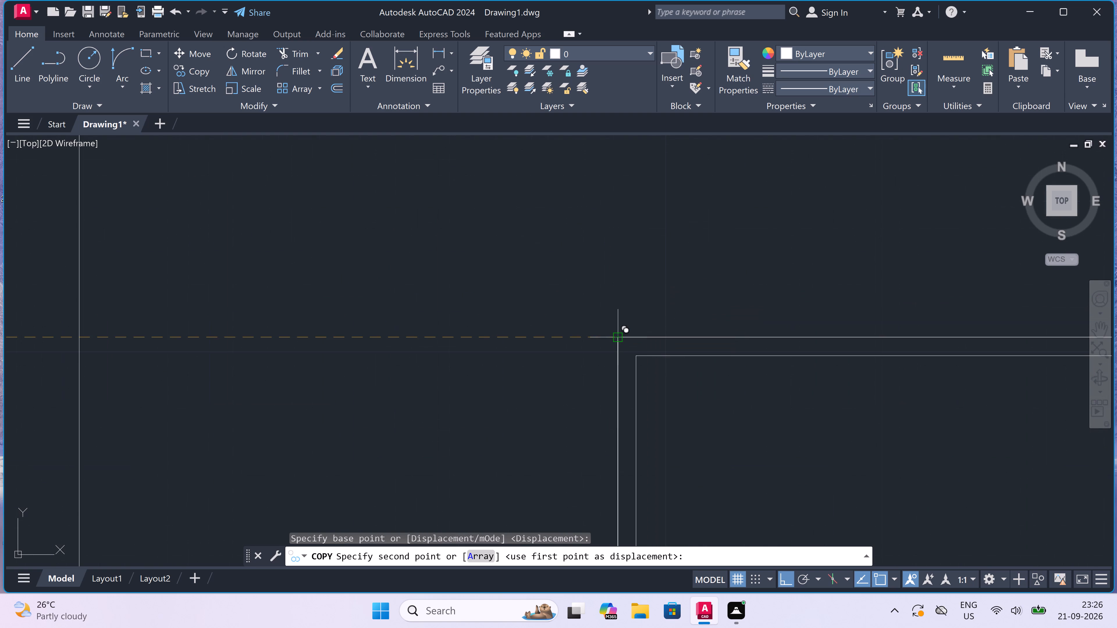
left_click(617, 337)
key("Escape")
scroll(533, 263, "down", 6)
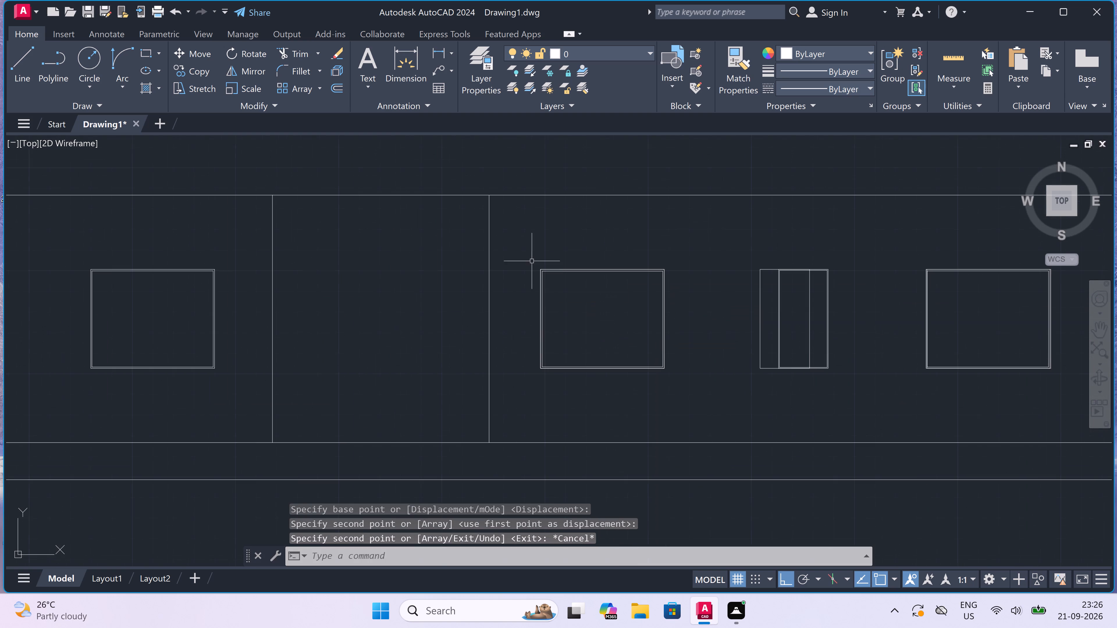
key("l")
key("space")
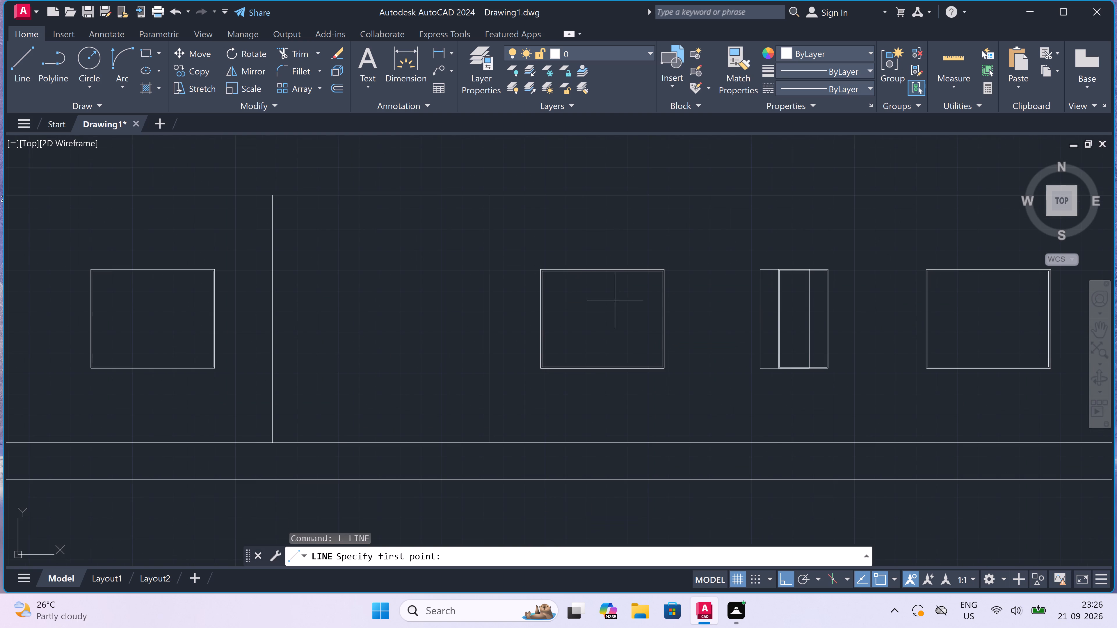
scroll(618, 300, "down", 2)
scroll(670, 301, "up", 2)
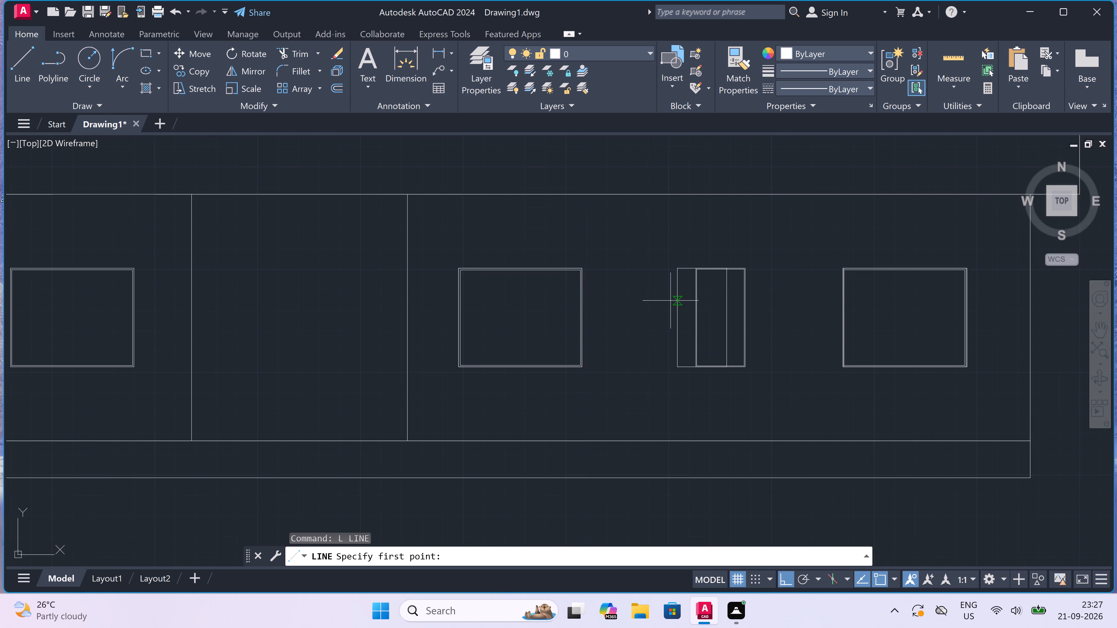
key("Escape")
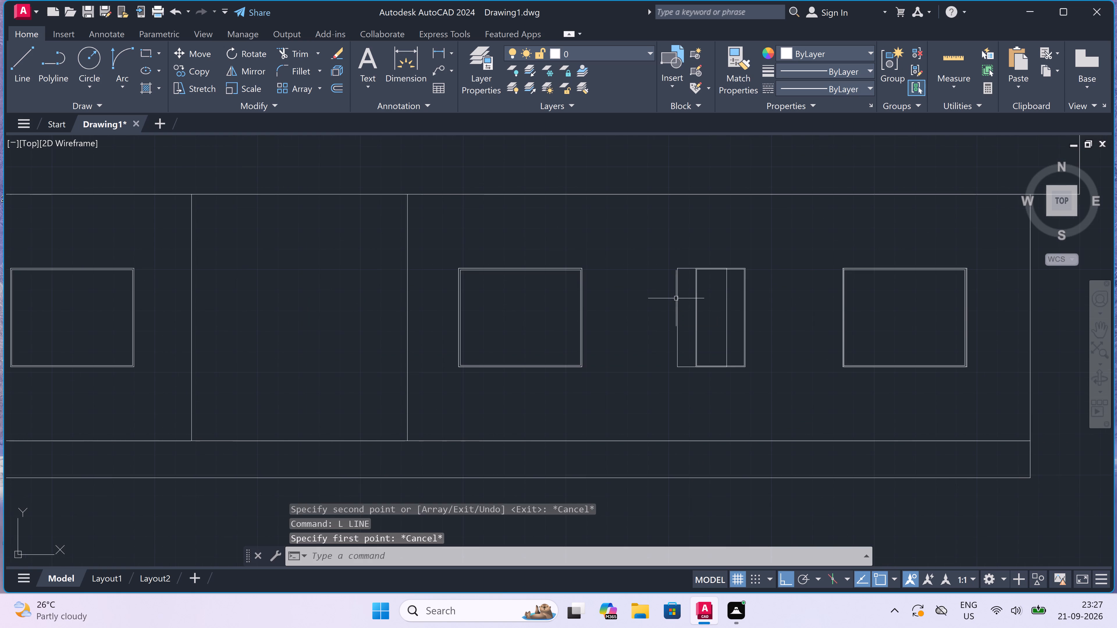
Erase the offset copied frame lines overlapping the narrow window right of the central bay, keeping only the original opening outline.
scroll(722, 285, "up", 2)
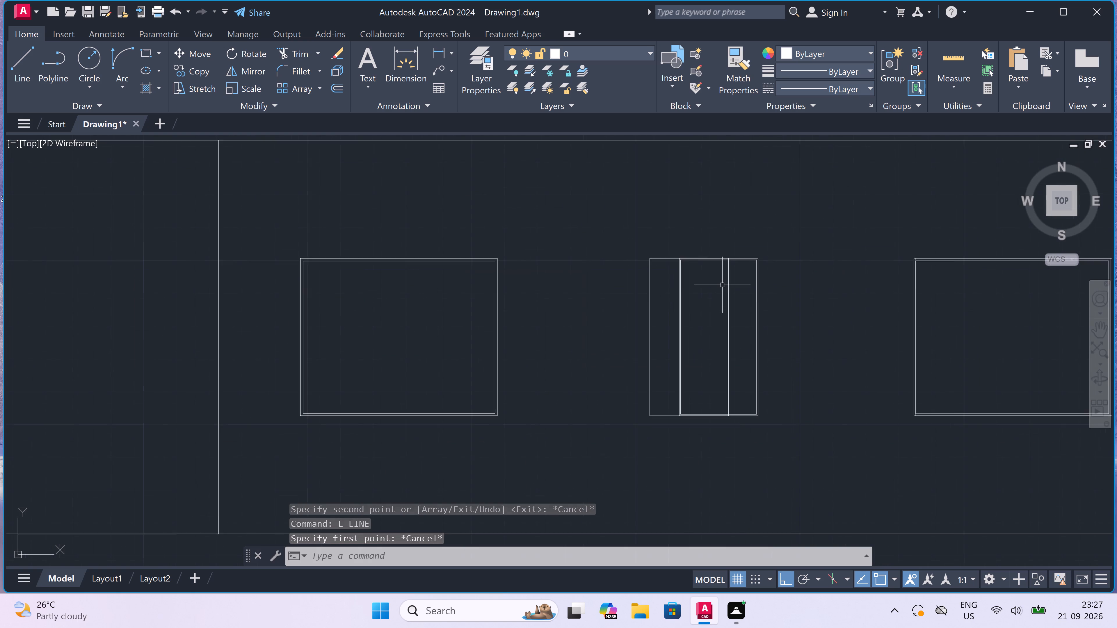
left_click(818, 262)
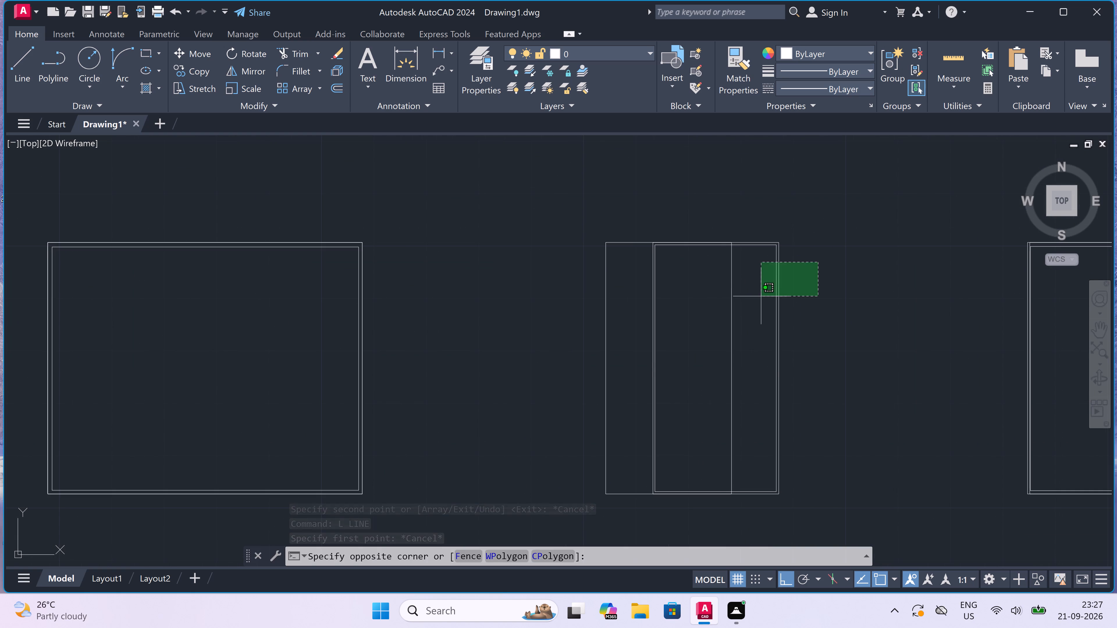
left_click(761, 296)
key("Delete")
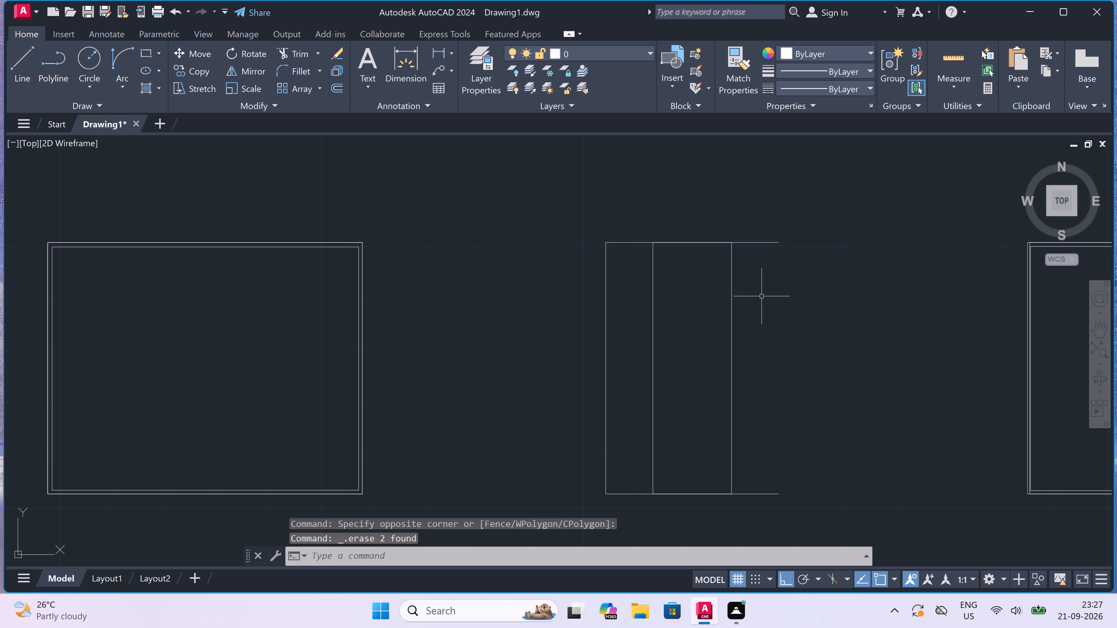
left_click(727, 301)
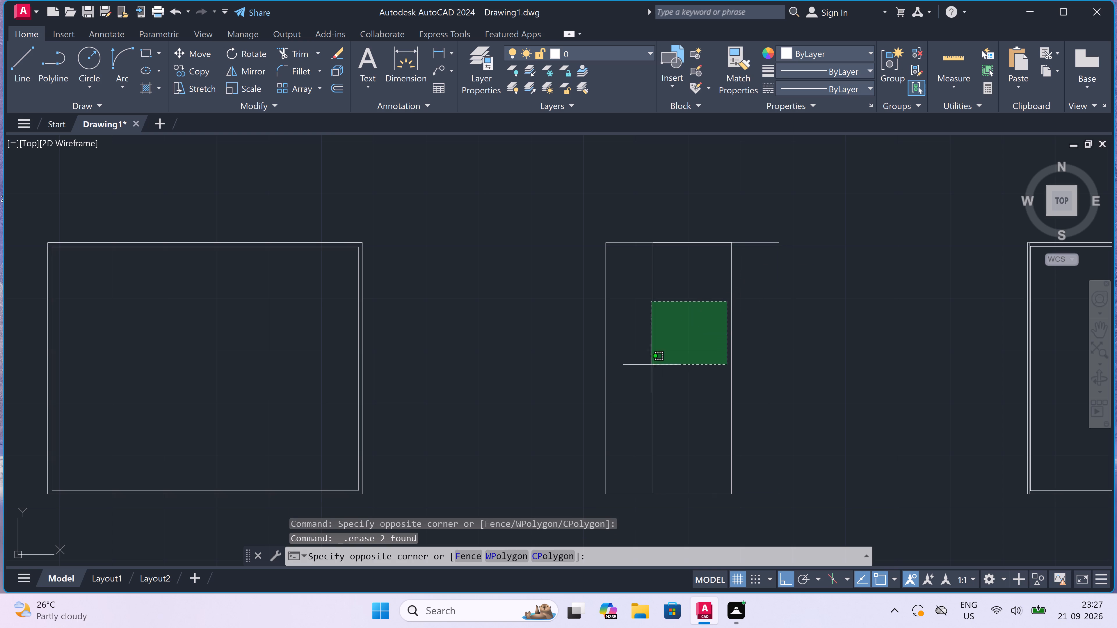
left_click(632, 377)
key("Delete")
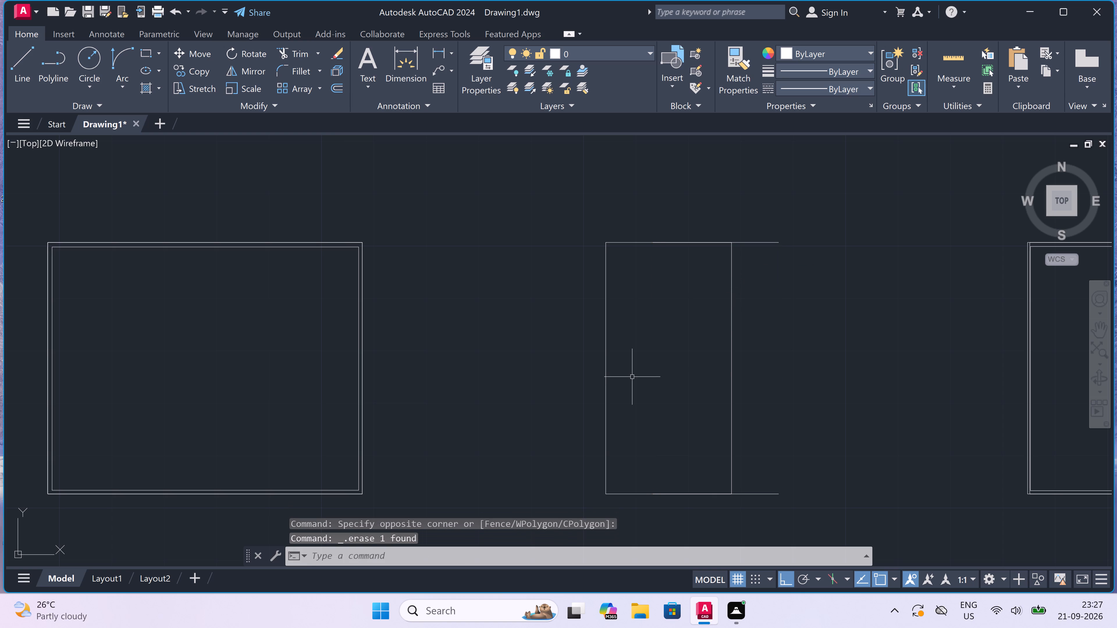
left_click_drag(778, 178, 777, 186)
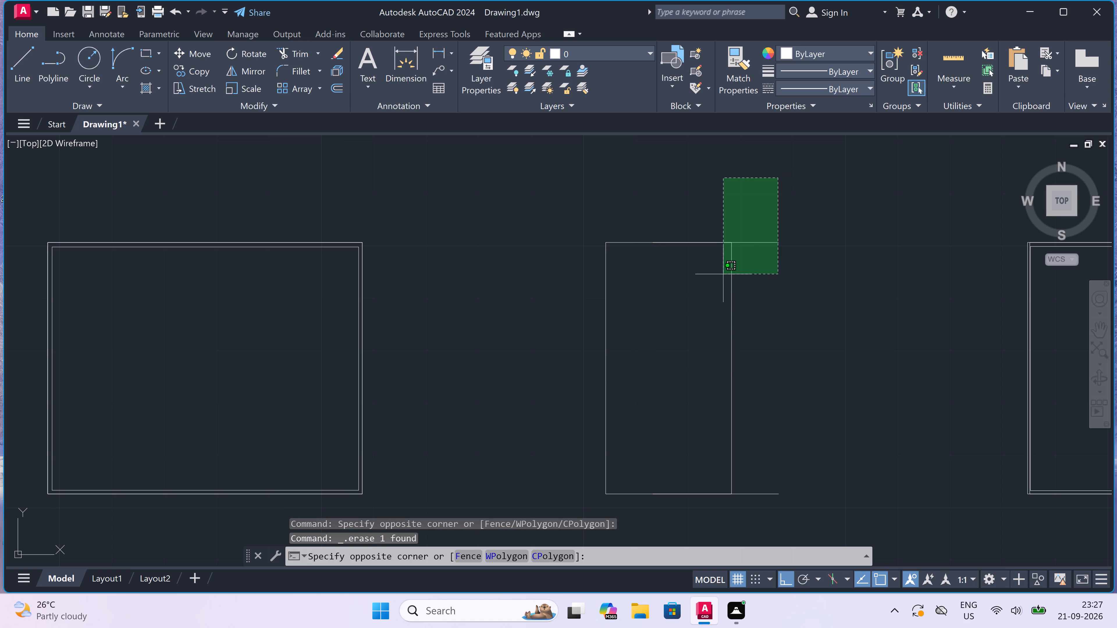
left_click(741, 260)
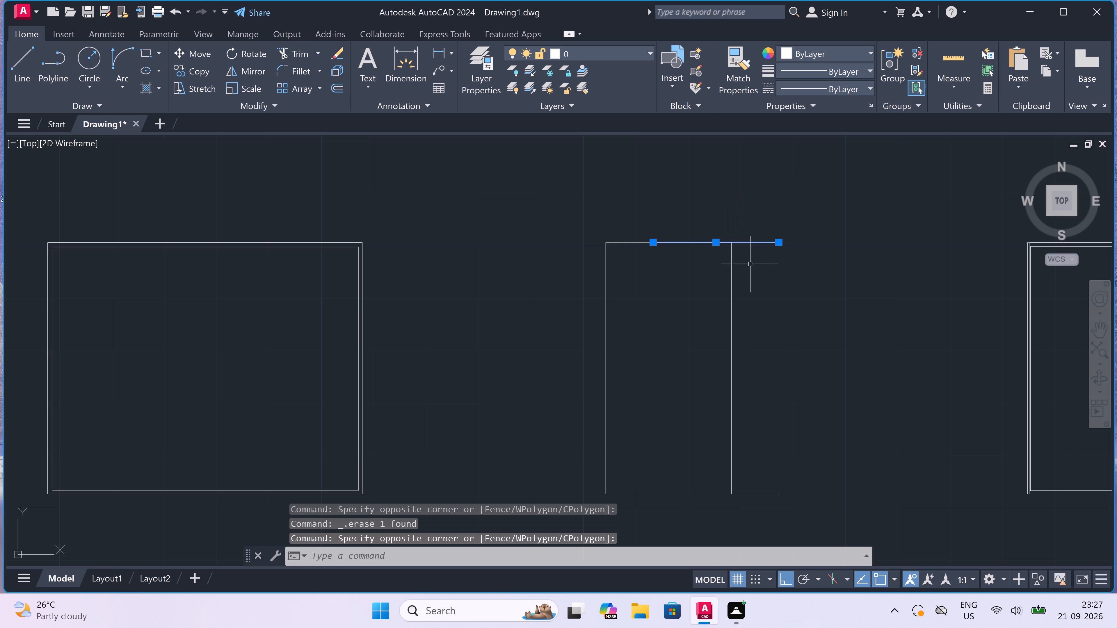
left_click(759, 510)
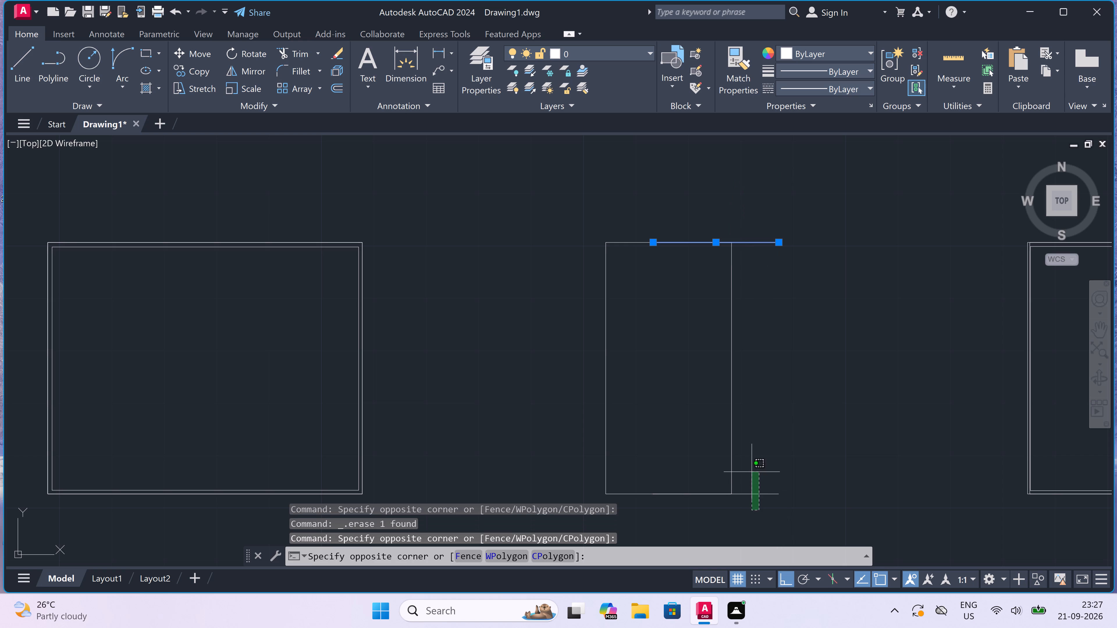
left_click(752, 469)
key("Delete")
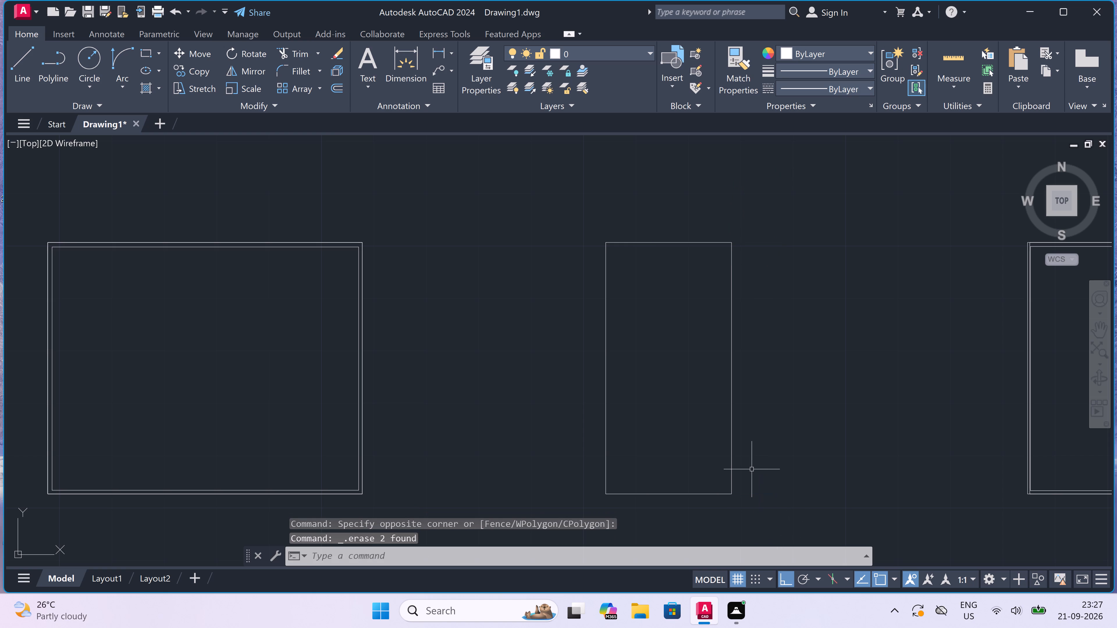
Draw a slightly inset rectangle inside the narrow window opening right of the central bay to form its inner frame.
type("REC")
key("space")
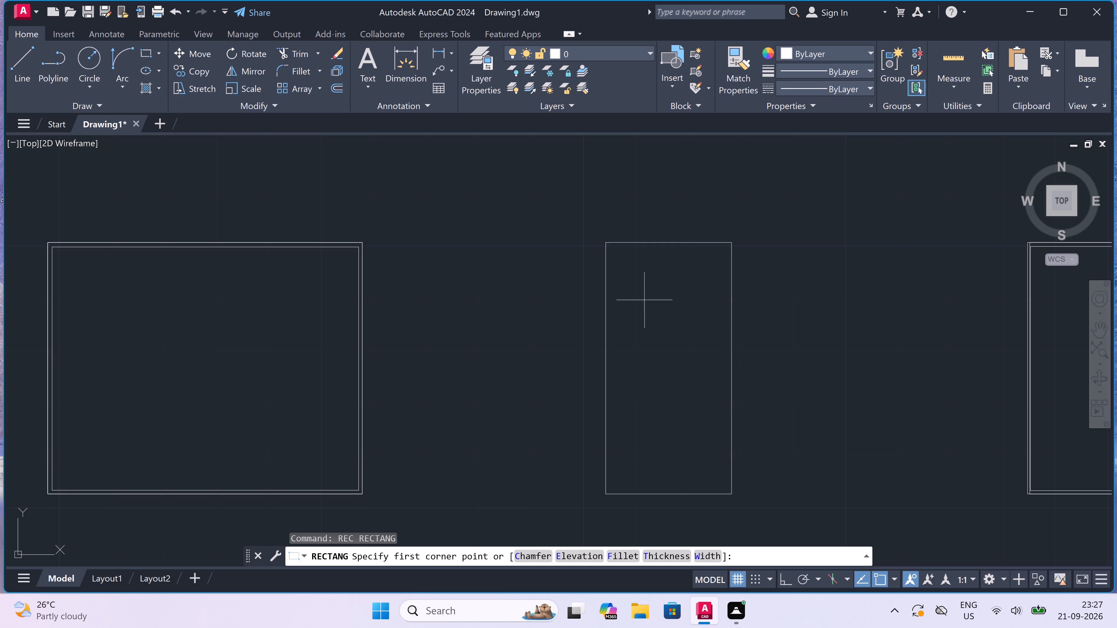
scroll(615, 242, "up", 3)
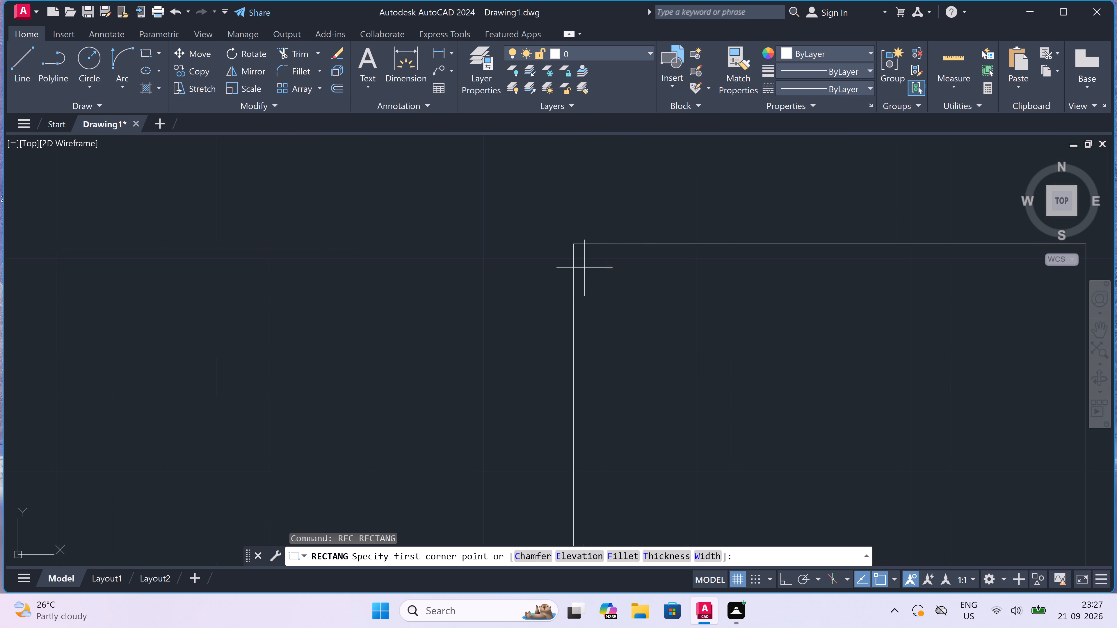
scroll(580, 257, "up", 1)
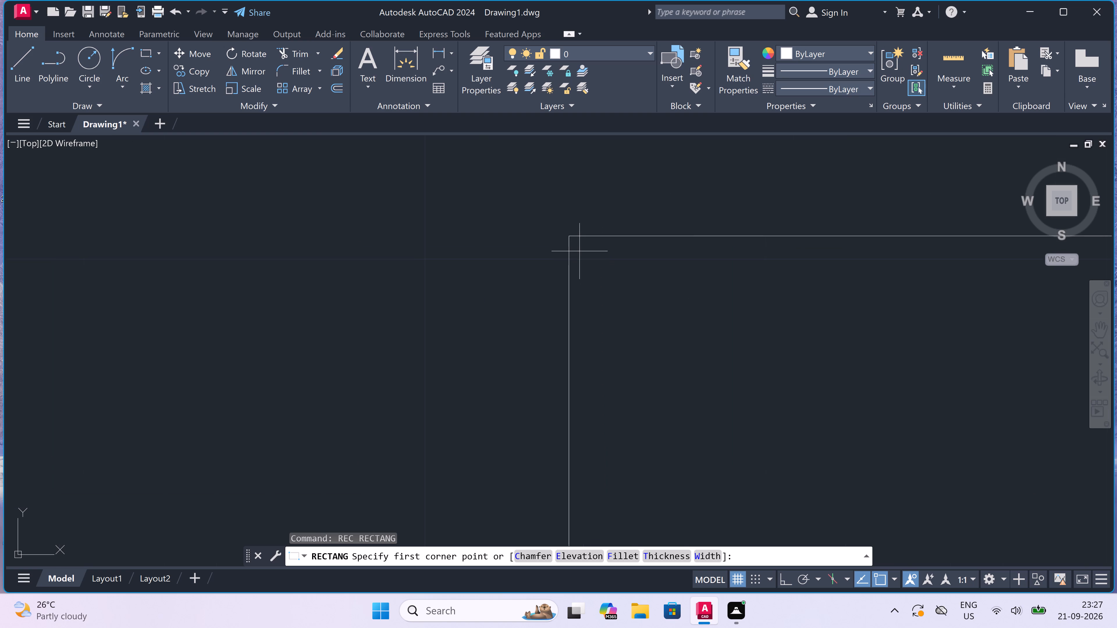
double_click(580, 247)
scroll(685, 329, "down", 5)
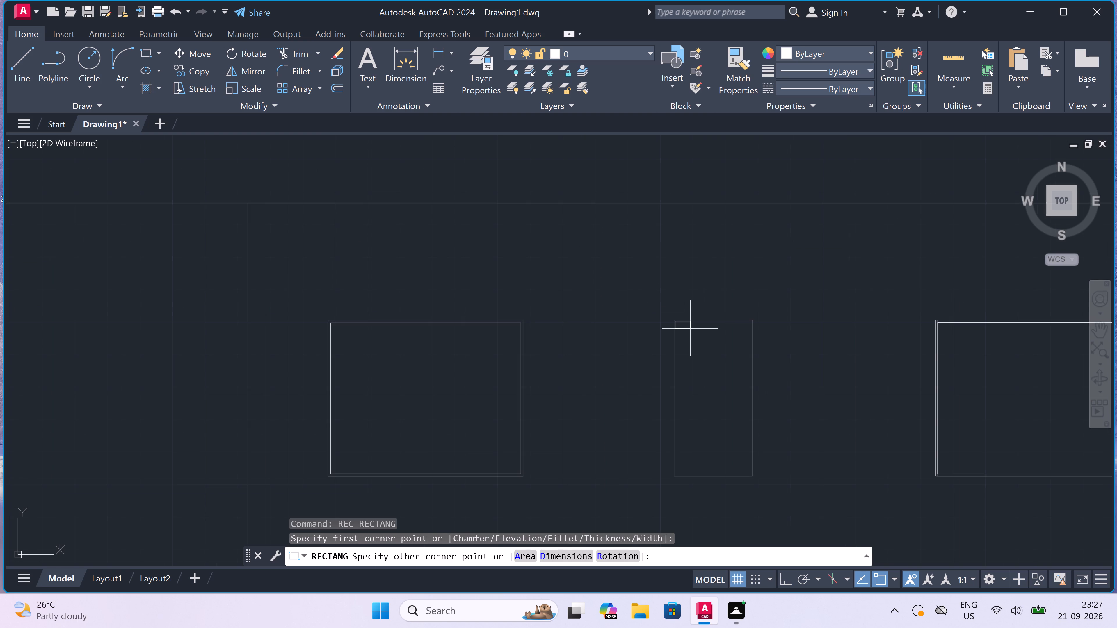
scroll(740, 466, "up", 4)
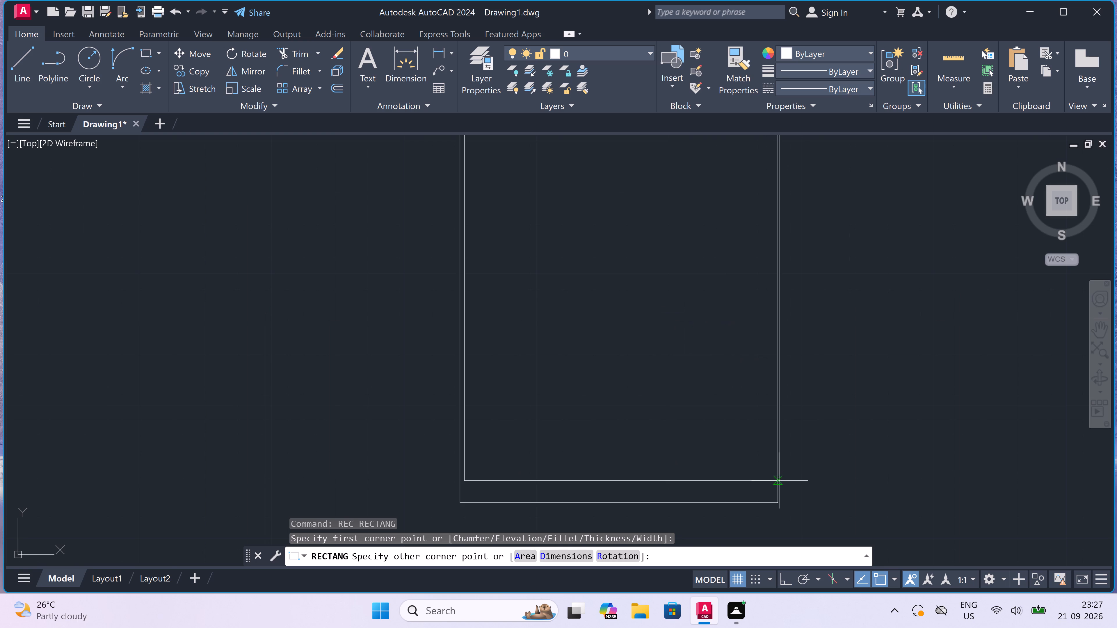
scroll(773, 494, "up", 2)
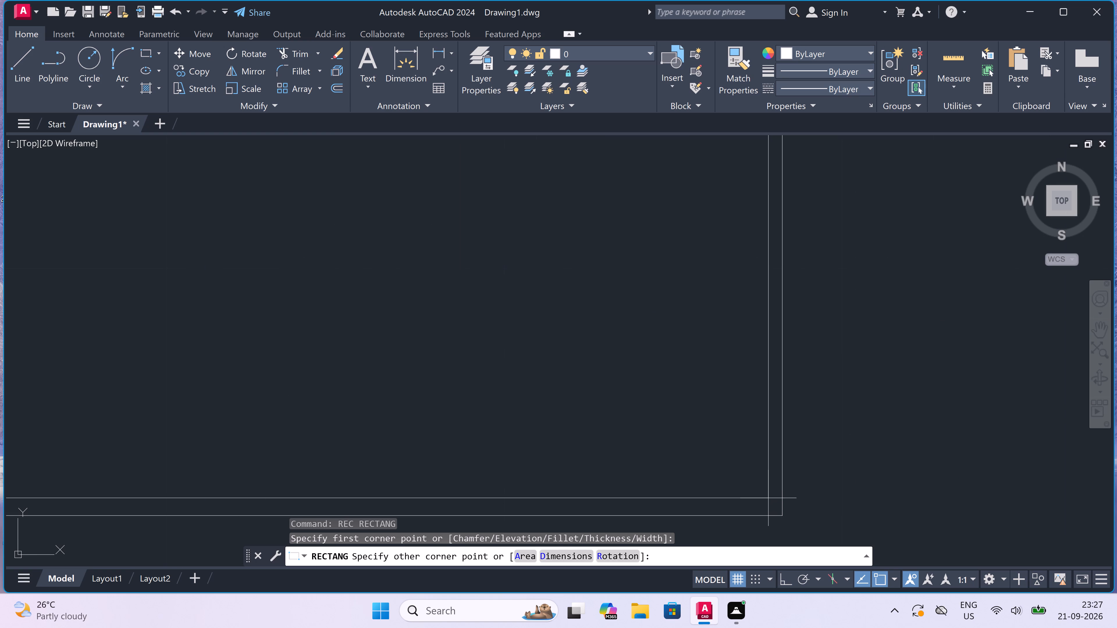
left_click(768, 503)
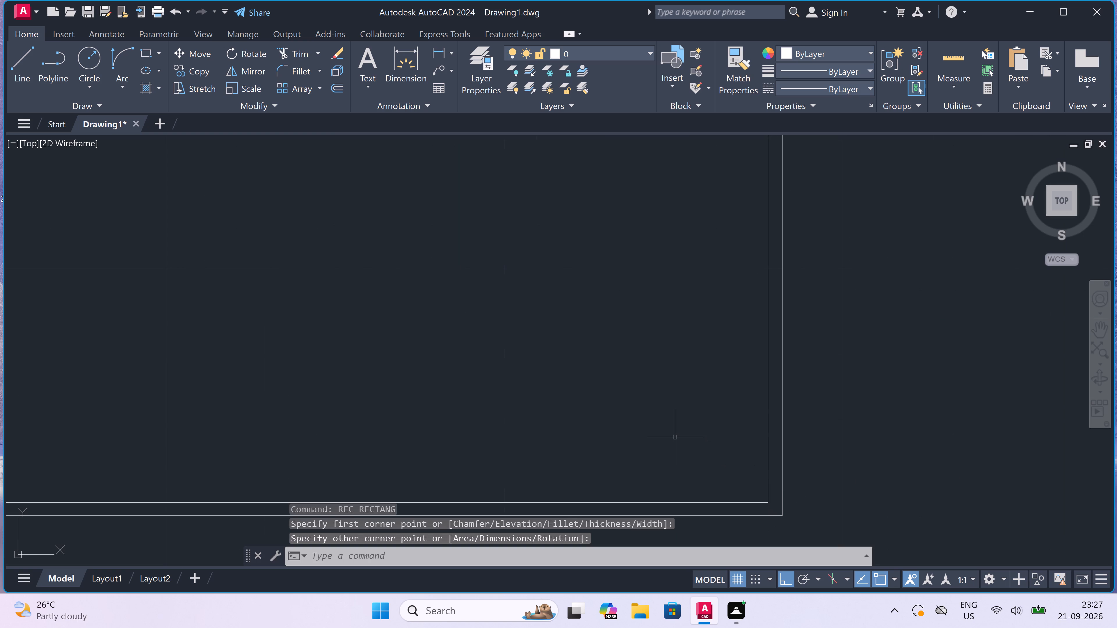
Draw a vertical centre line in the narrow window right of the bay, between the inner frame's bottom and top midpoints.
key("l")
key("space")
scroll(505, 477, "down", 2)
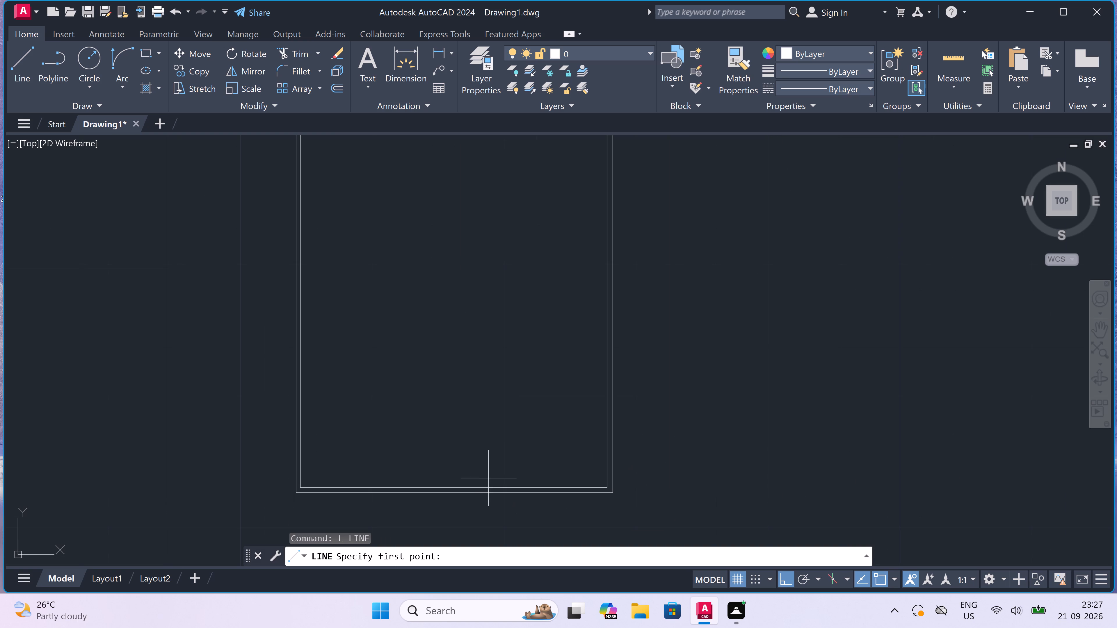
left_click_drag(456, 484, 457, 478)
scroll(456, 400, "down", 4)
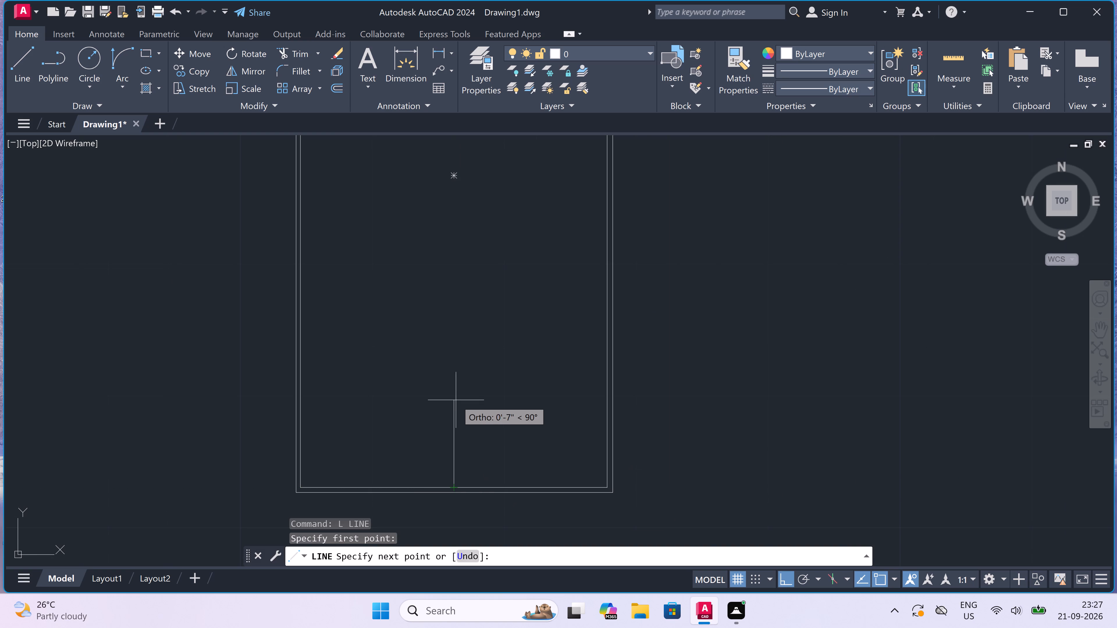
scroll(454, 312, "up", 4)
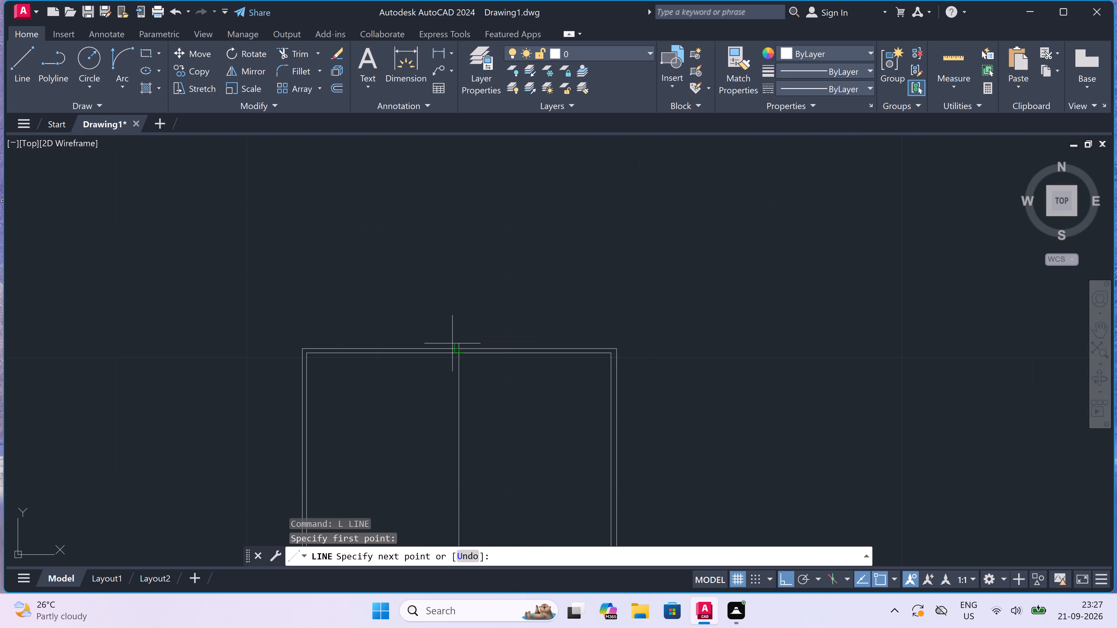
left_click(456, 356)
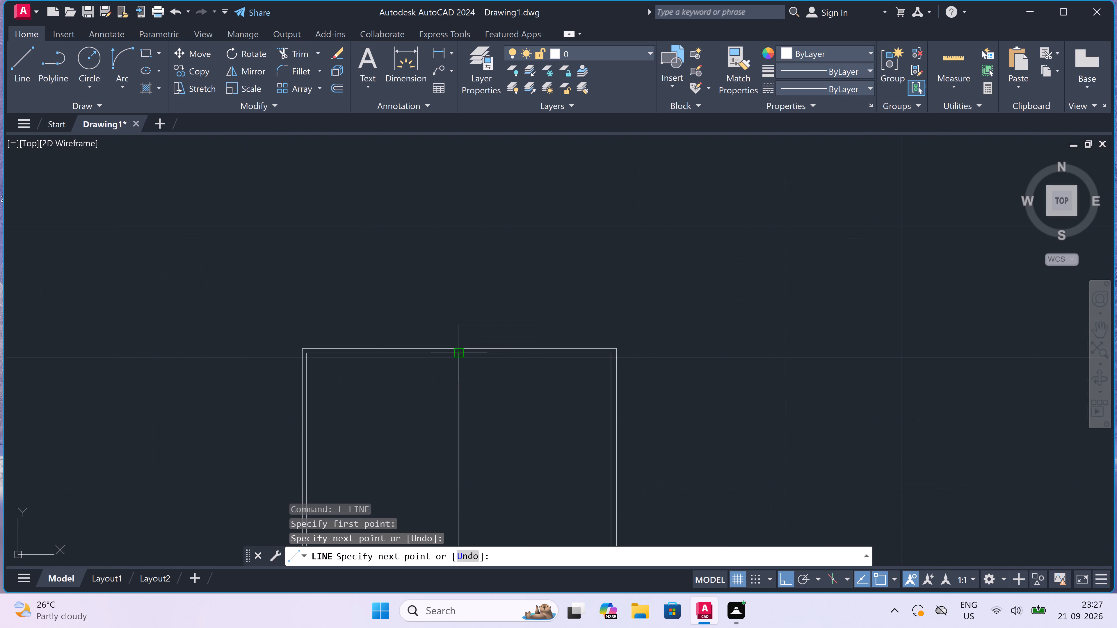
key("Escape")
Draw a vertical centre line in the elevation's rightmost window, from the middle of the top edge to the bottom edge.
scroll(457, 357, "down", 5)
key("space")
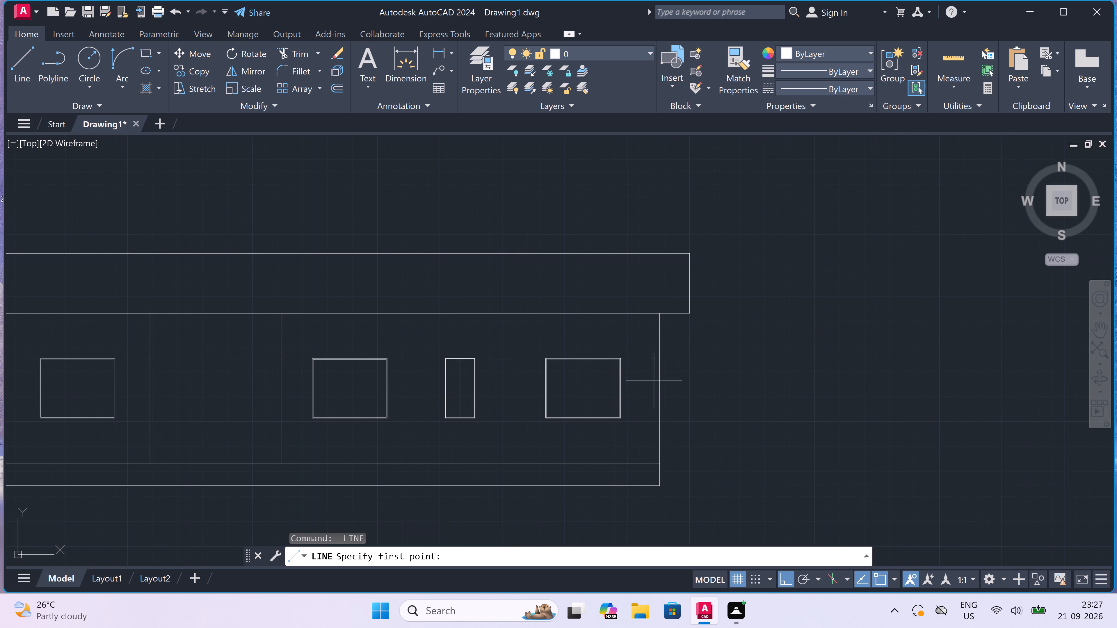
scroll(600, 368, "up", 2)
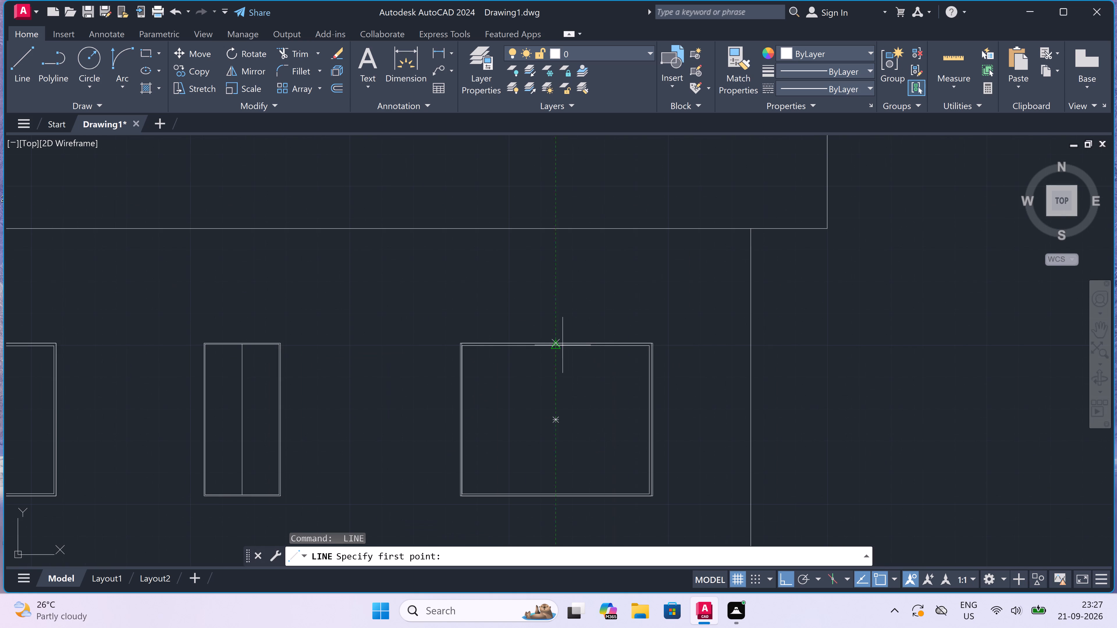
left_click(563, 345)
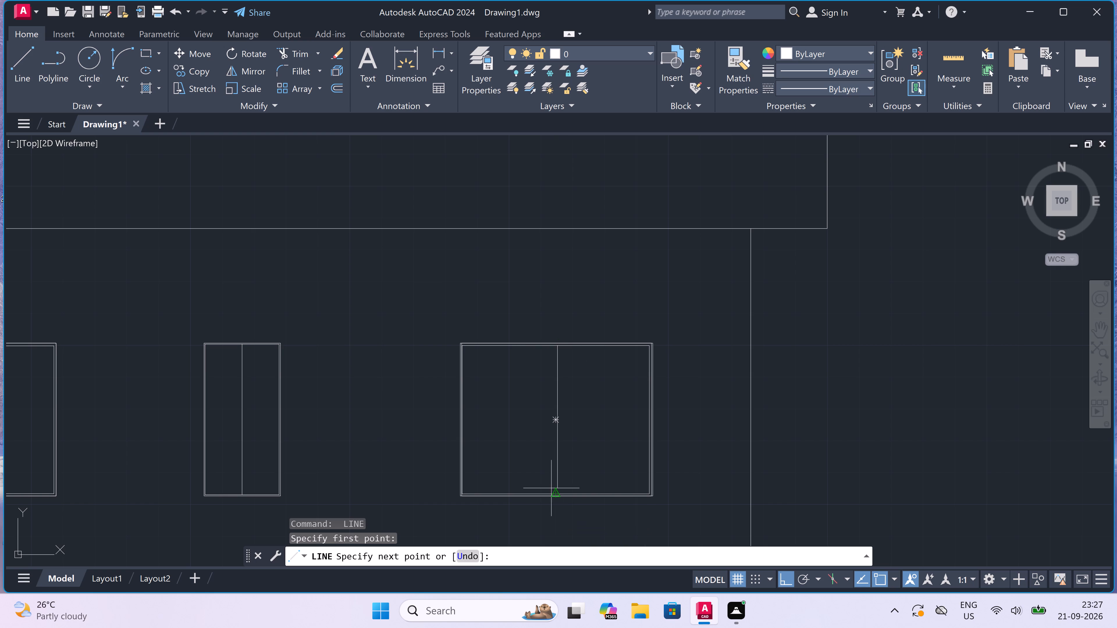
left_click_drag(556, 495, 555, 490)
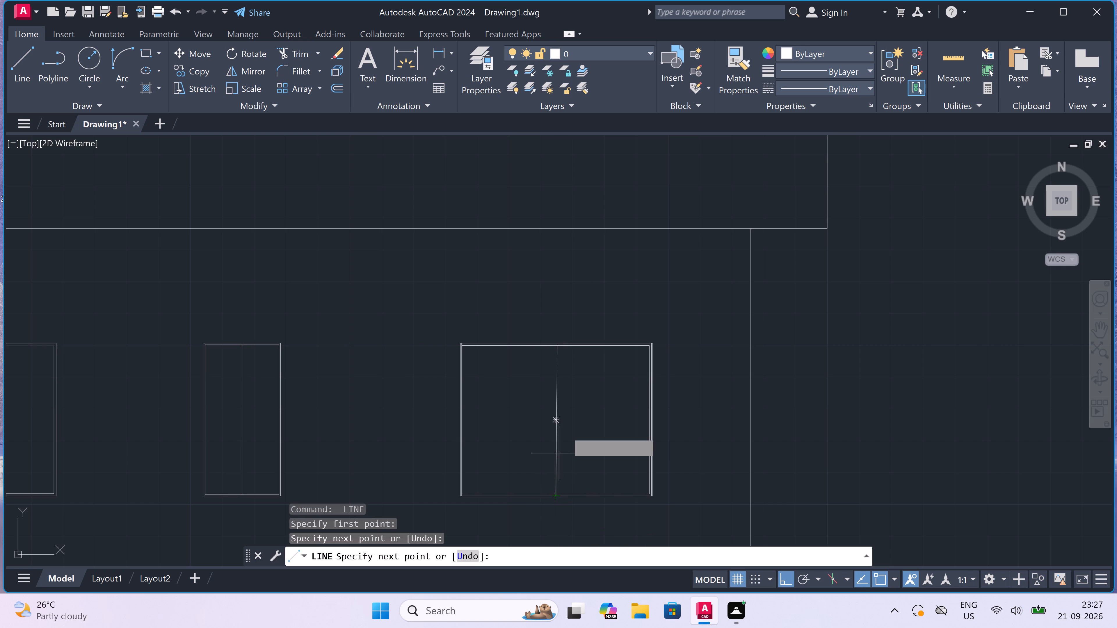
key("Escape")
Draw a vertical centre line in the wide window immediately right of the central bay, from top edge to bottom edge.
scroll(566, 422, "down", 4)
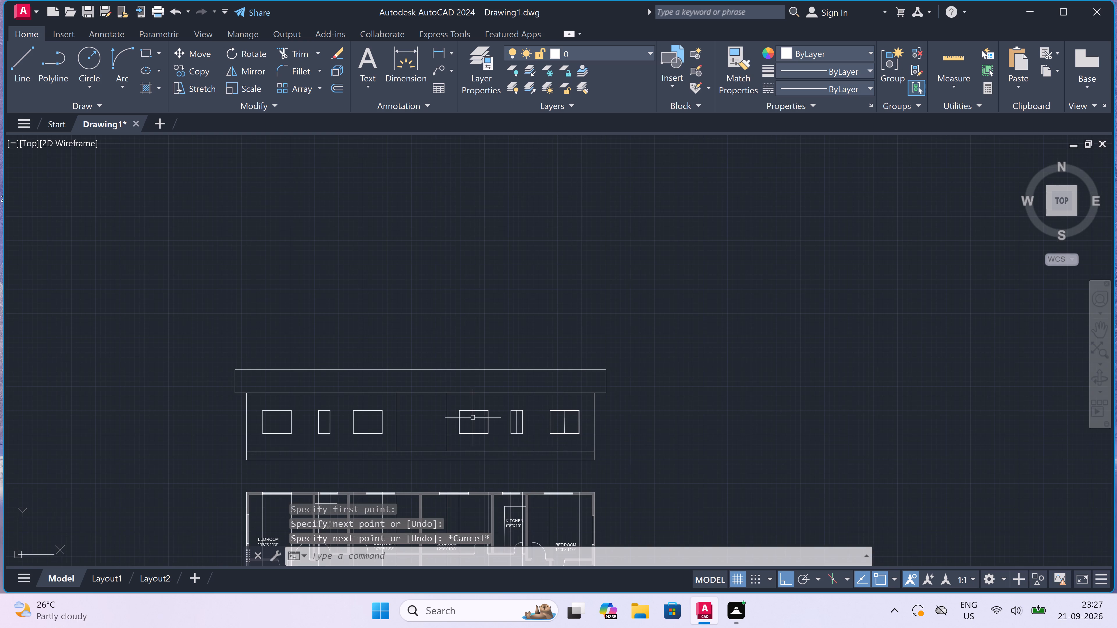
scroll(450, 417, "up", 2)
key("space")
scroll(488, 404, "up", 3)
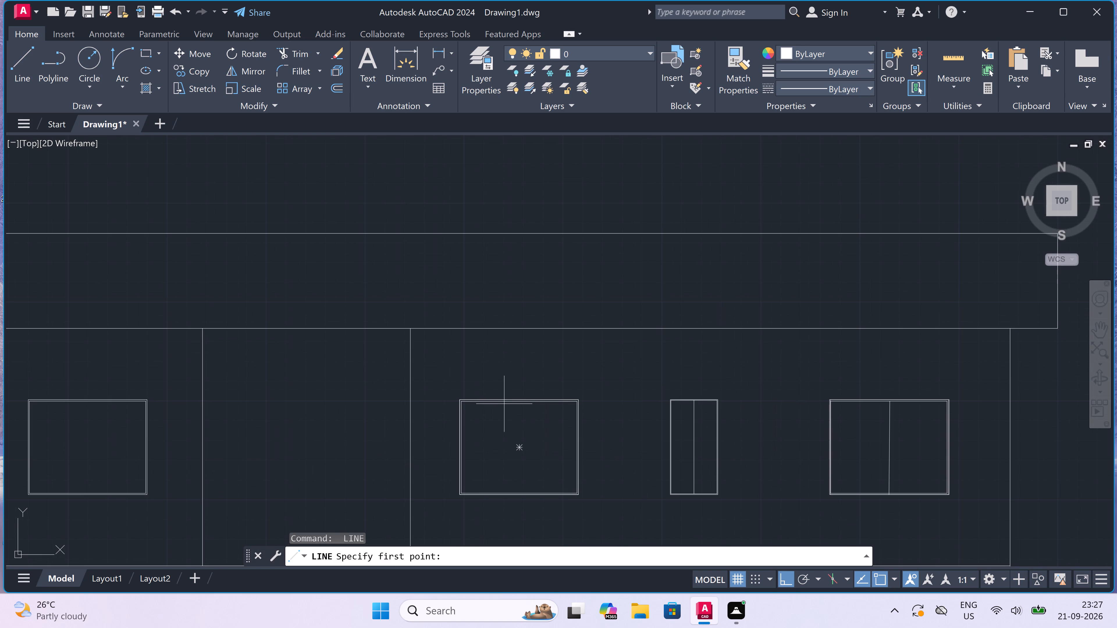
left_click_drag(517, 402, 518, 415)
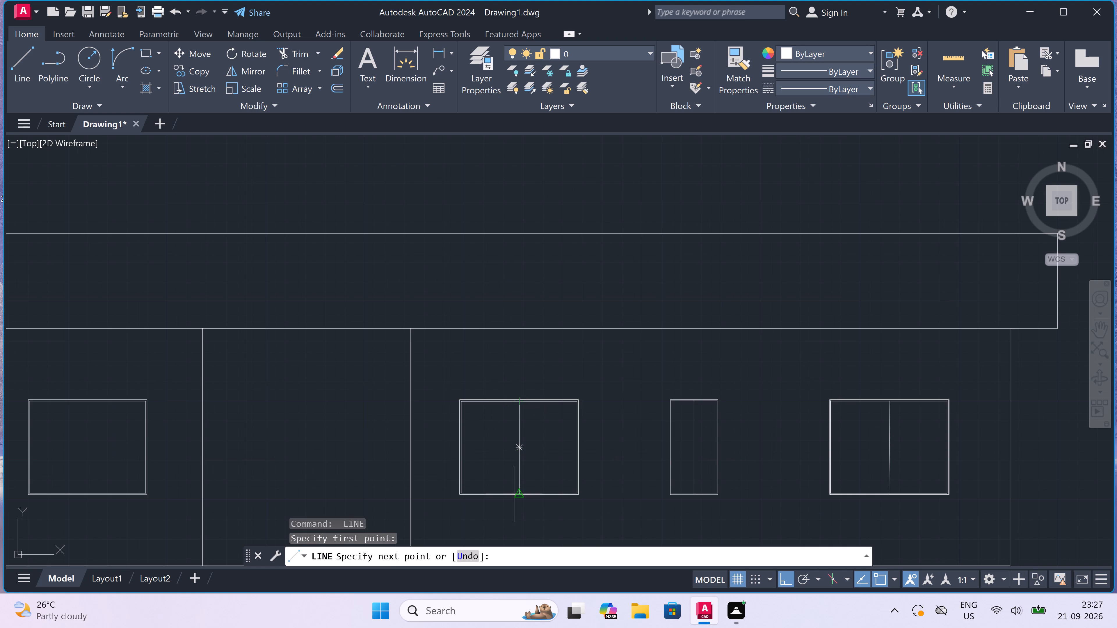
scroll(514, 494, "up", 3)
double_click(528, 490)
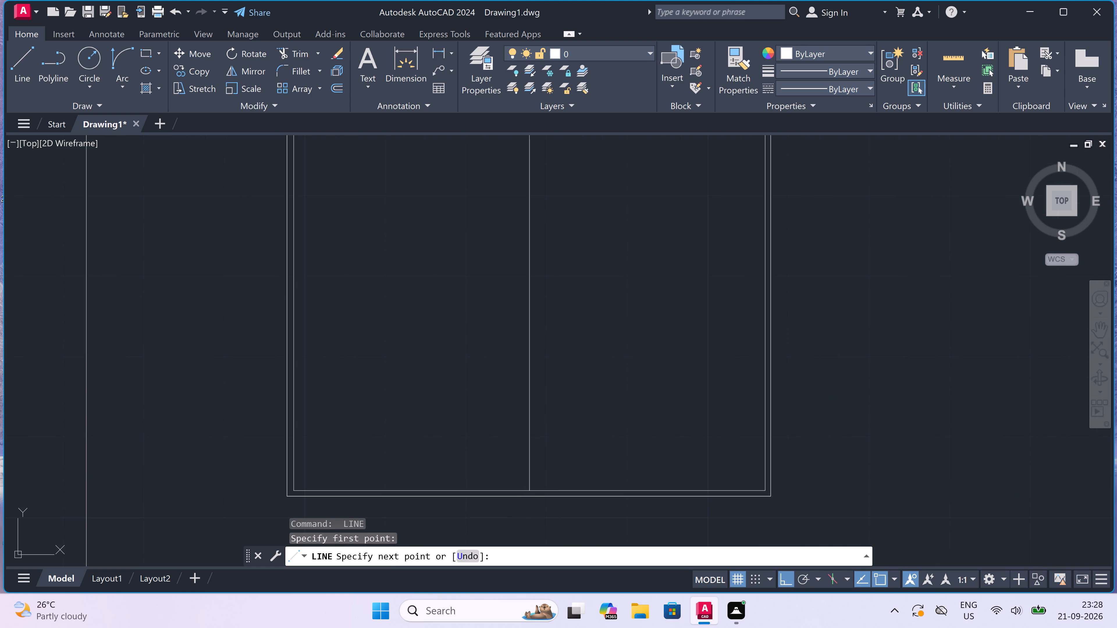
key("Escape")
Draw a vertical centre line in the wide window immediately left of the central bay, from top edge to bottom edge.
scroll(527, 452, "down", 7)
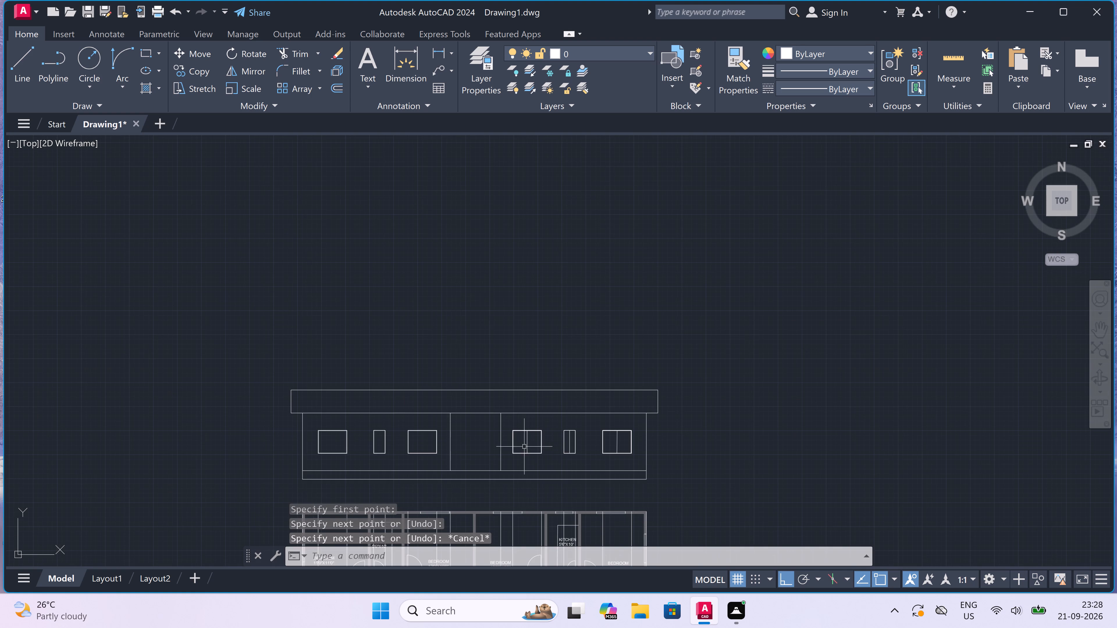
scroll(346, 445, "up", 4)
key("space")
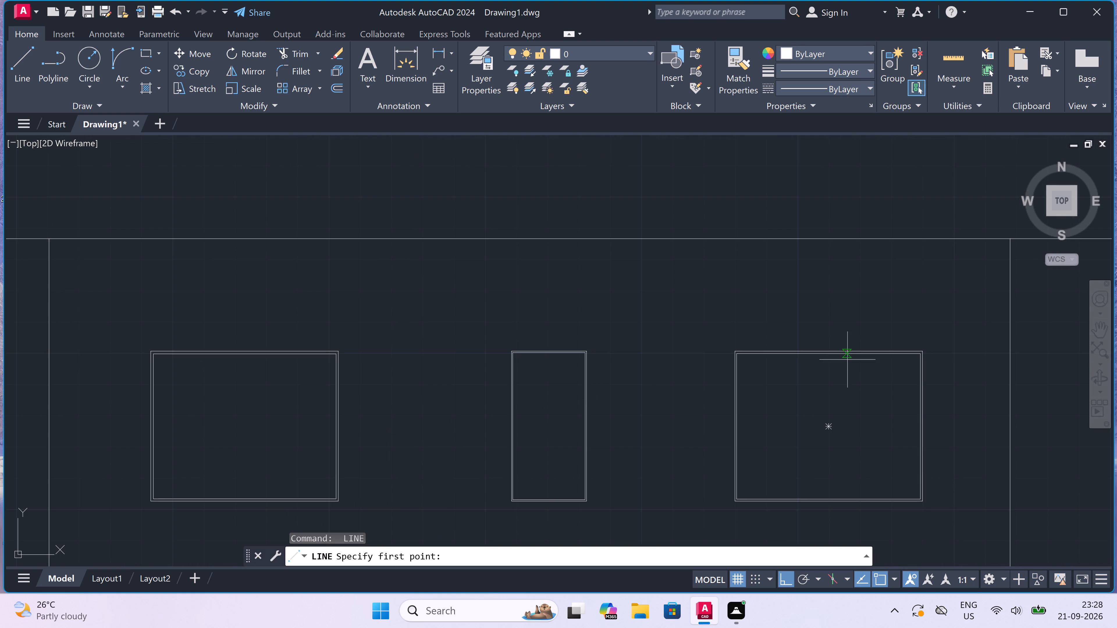
left_click(825, 355)
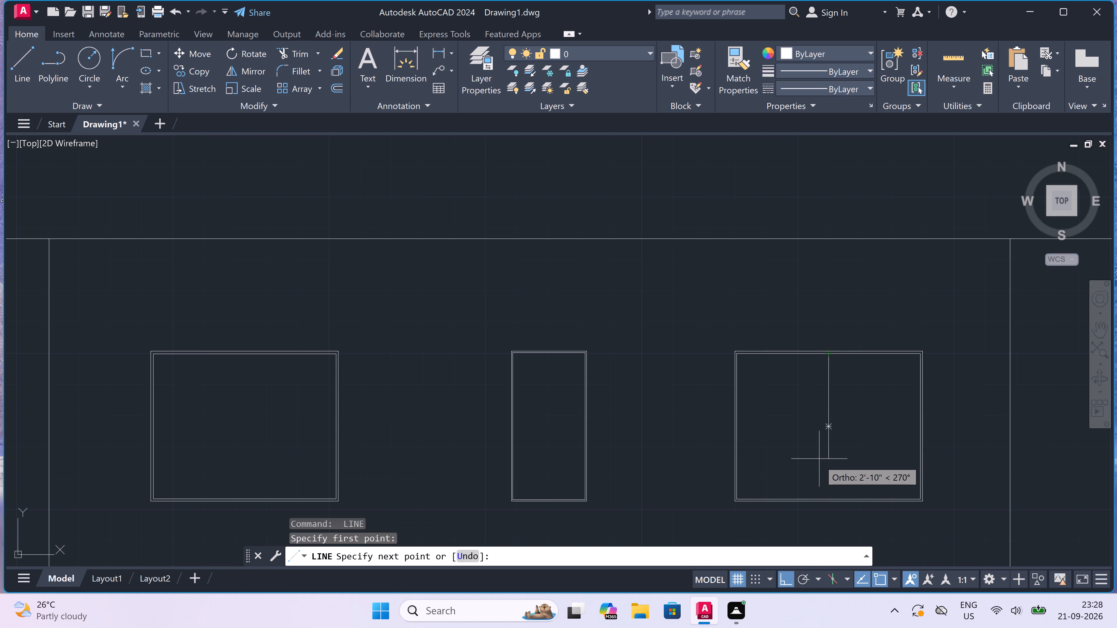
scroll(839, 497, "up", 3)
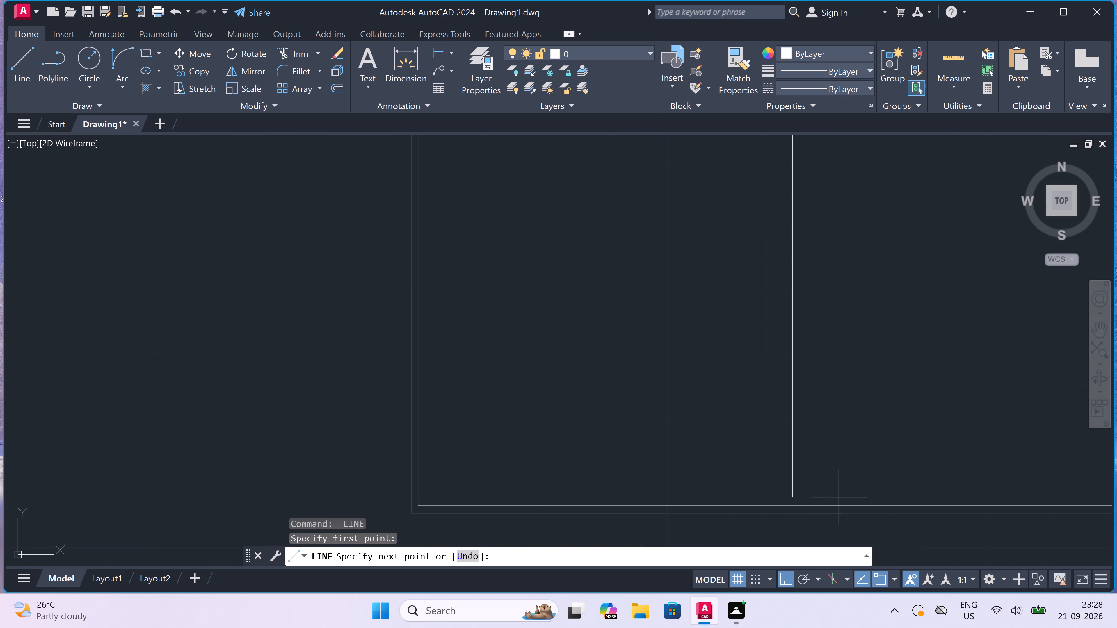
left_click(793, 504)
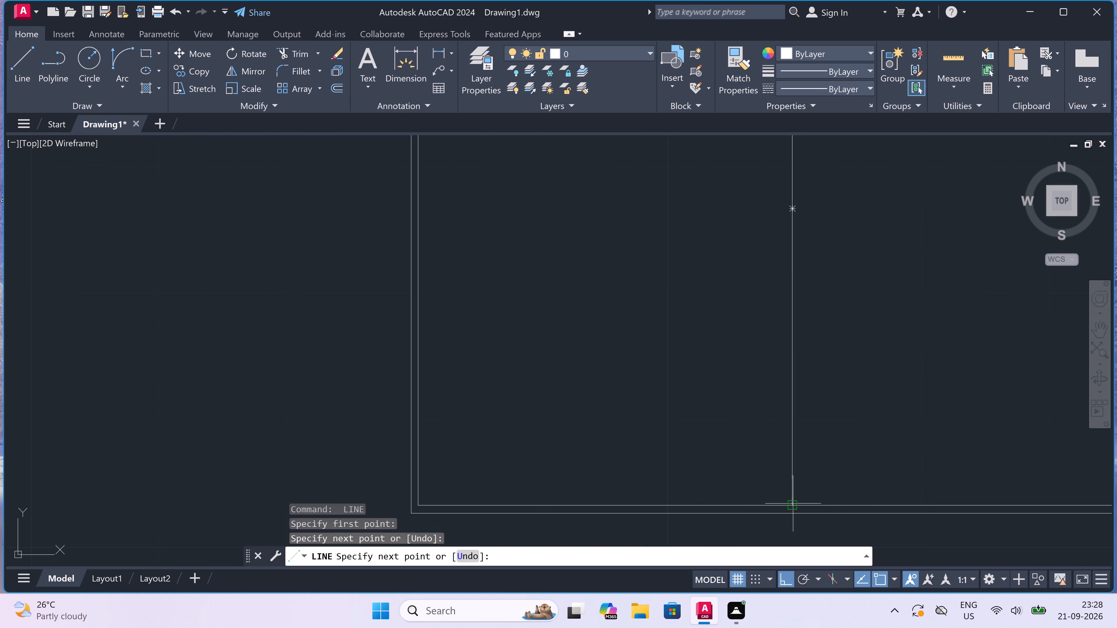
key("Escape")
Draw a vertical centre line in the narrow window left of the central bay, from the top edge's middle to the inner frame's bottom.
scroll(613, 453, "down", 6)
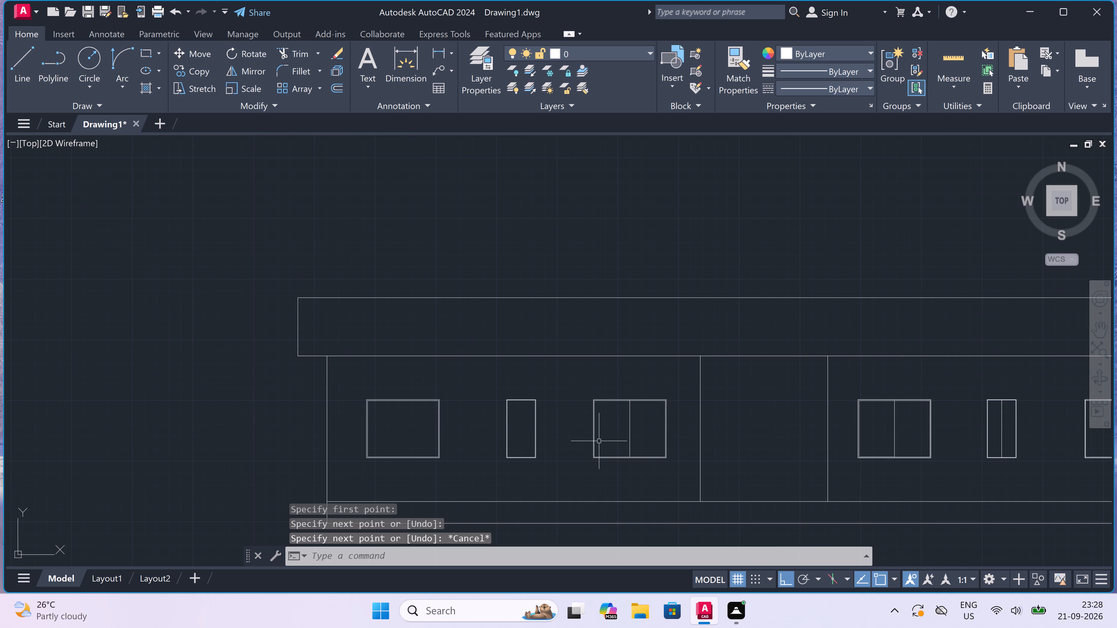
key("space")
scroll(506, 417, "up", 3)
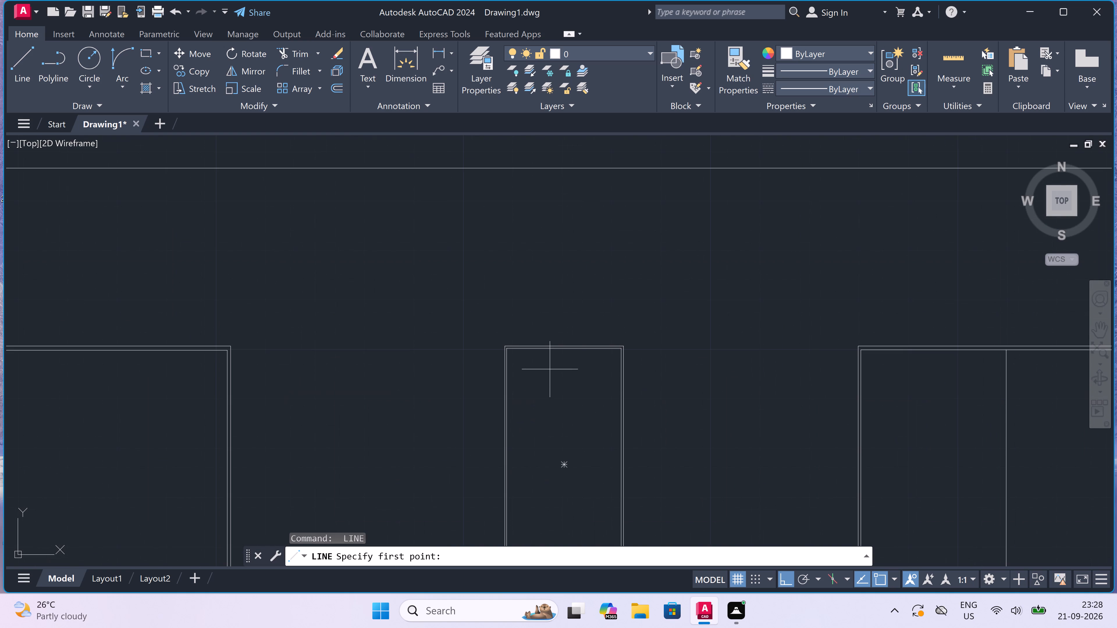
left_click_drag(566, 348, 569, 364)
scroll(570, 383, "down", 2)
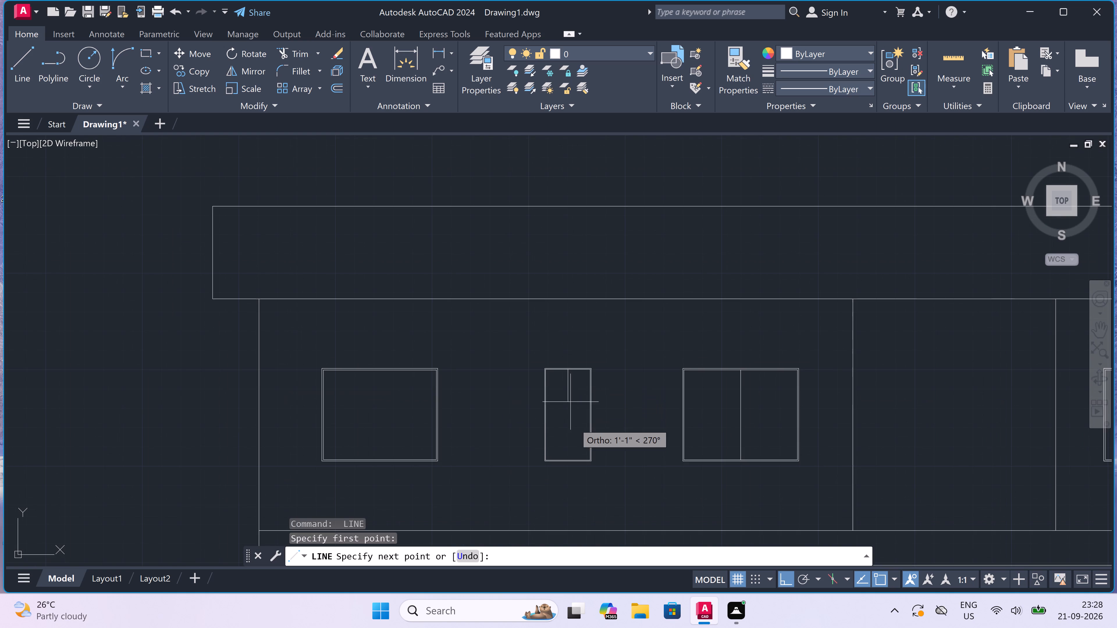
scroll(565, 469, "up", 3)
scroll(574, 415, "up", 3)
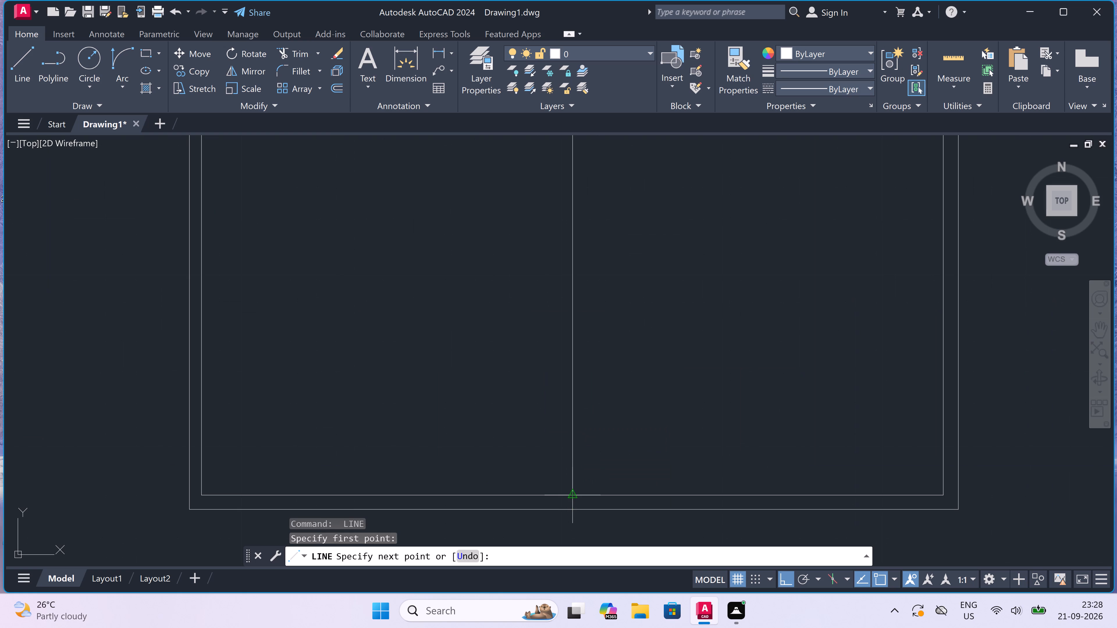
left_click(572, 493)
key("Escape")
Draw a vertical centre line in the elevation's leftmost window, from the middle of the top edge to the bottom edge.
scroll(564, 432, "down", 5)
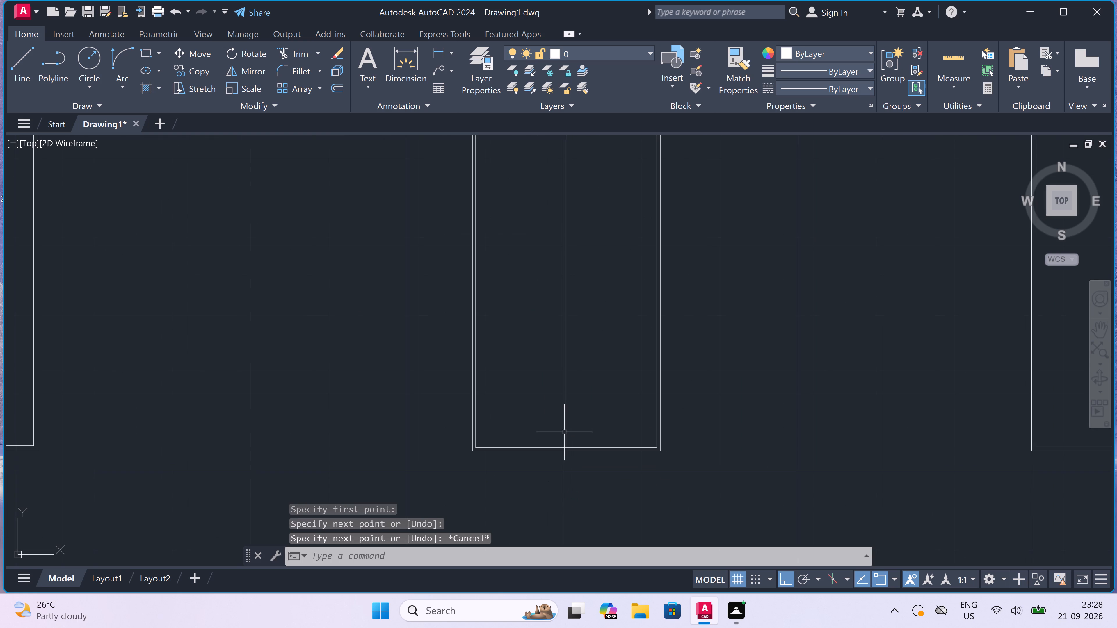
scroll(564, 432, "down", 4)
key("space")
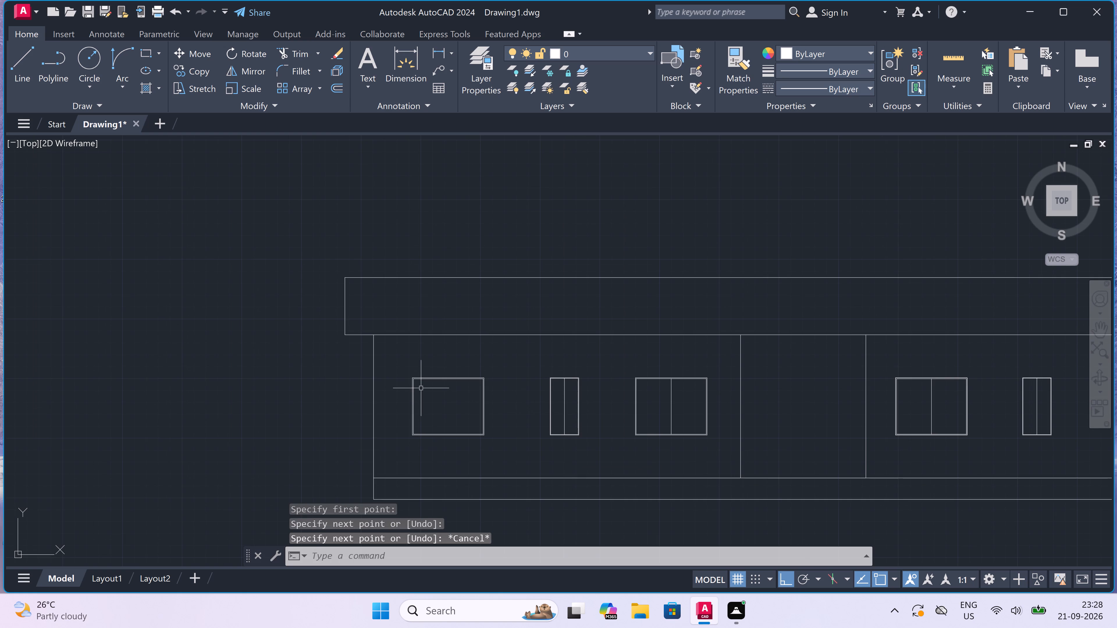
scroll(436, 381, "up", 3)
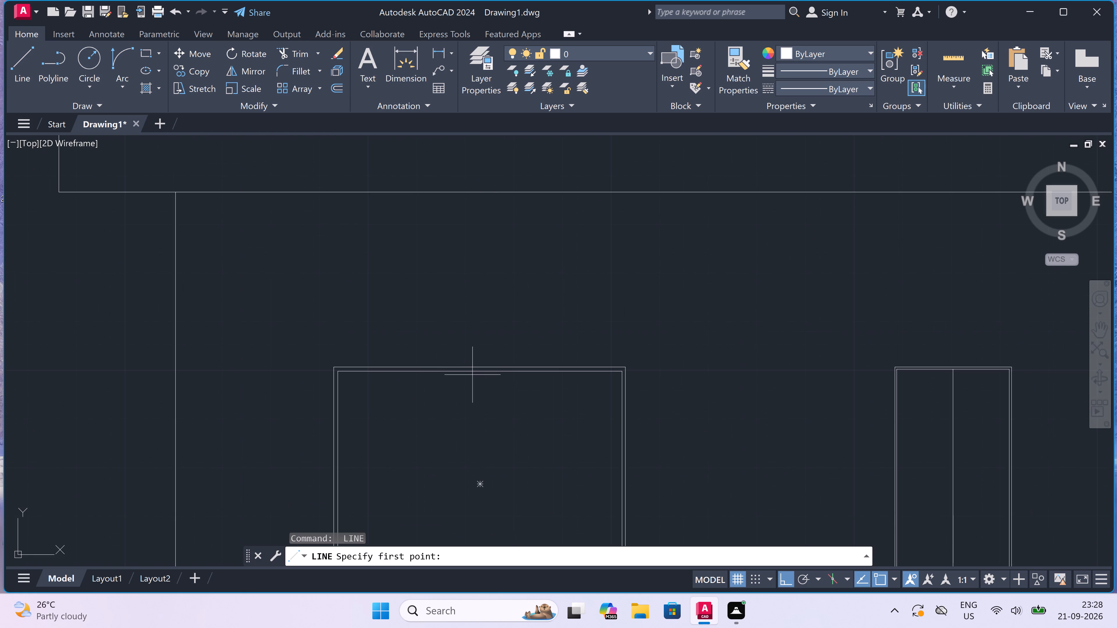
left_click(476, 374)
scroll(481, 411, "down", 3)
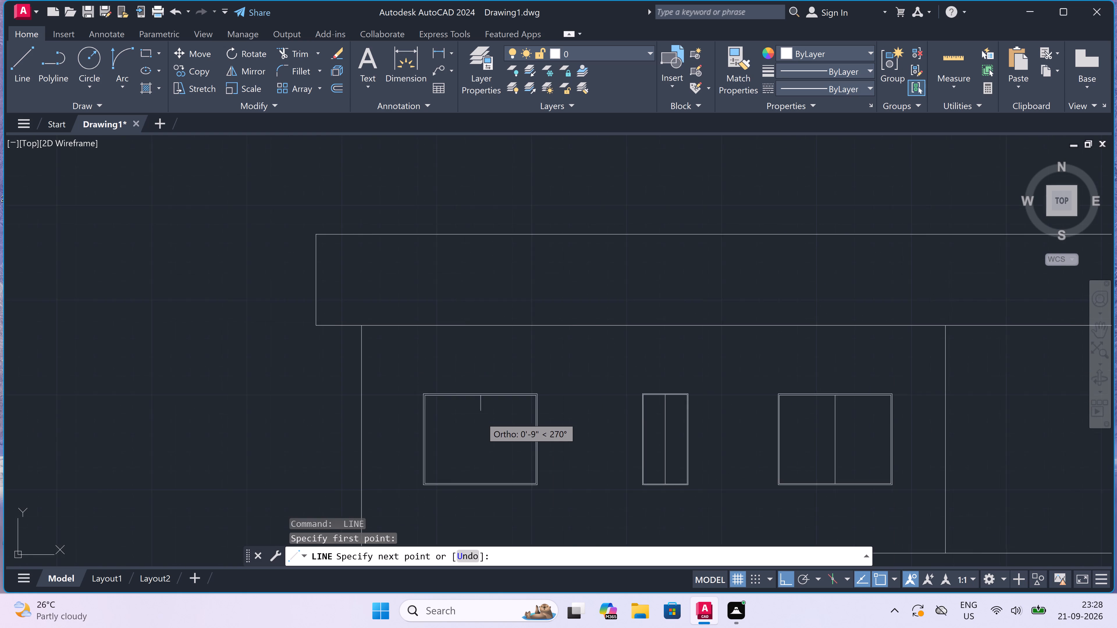
scroll(480, 458, "up", 5)
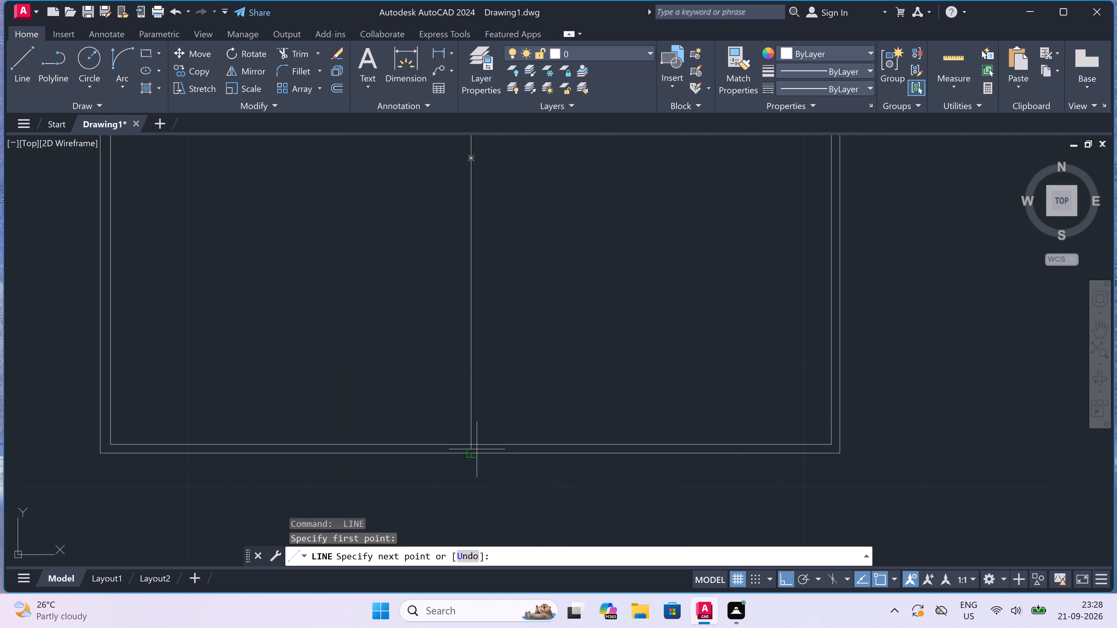
left_click(474, 444)
key("Escape")
Erase all the vertical projection lines that extend below the ground floor plan.
scroll(456, 400, "down", 2)
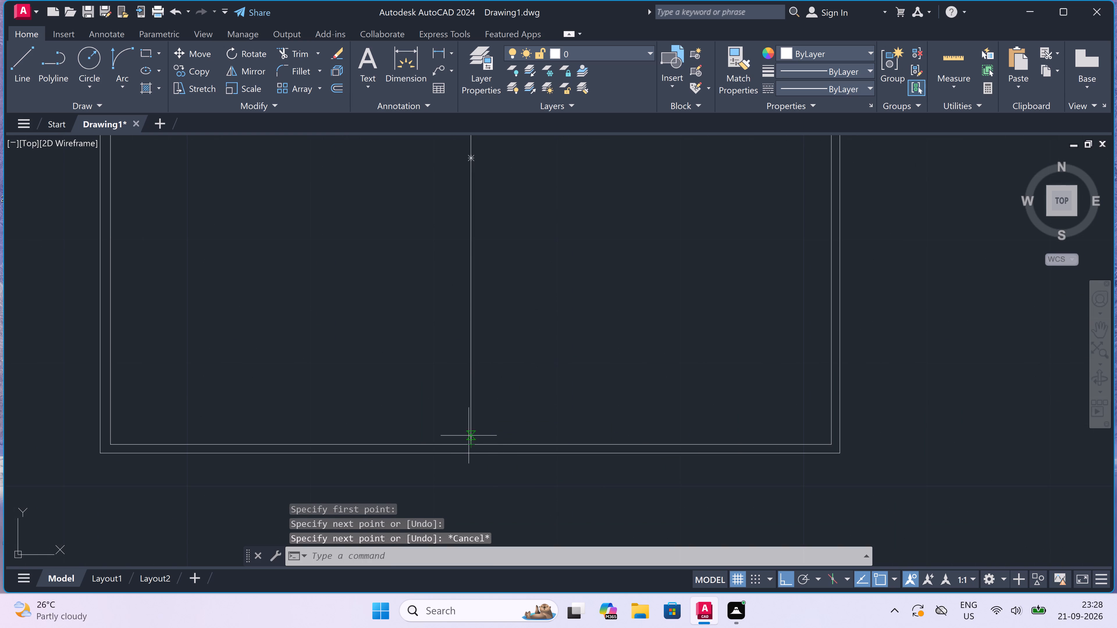
scroll(456, 400, "down", 5)
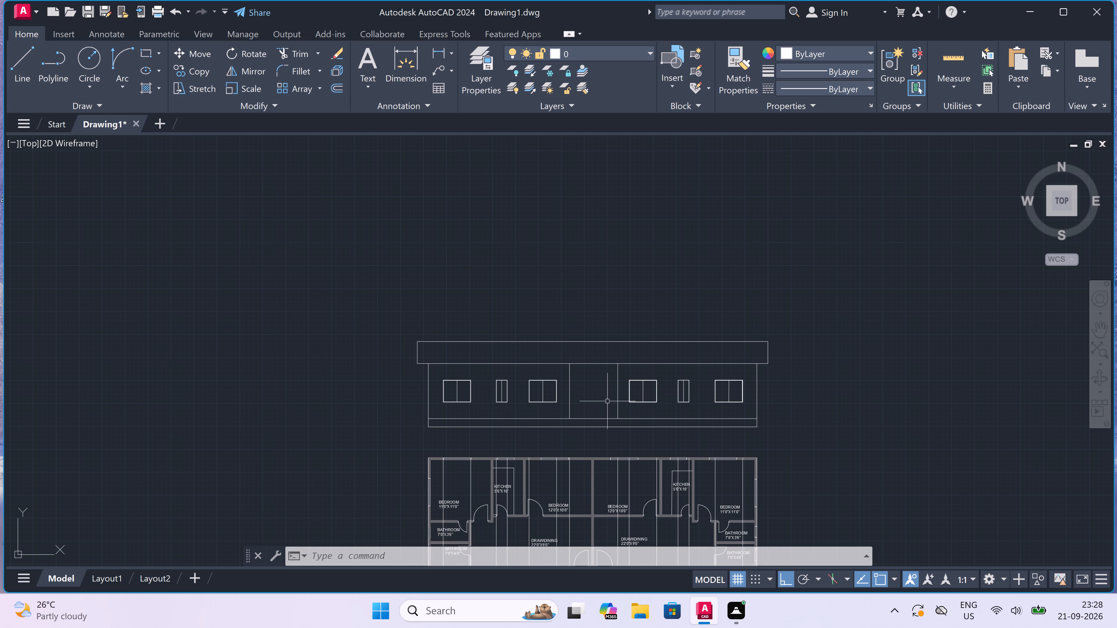
scroll(572, 351, "down", 3)
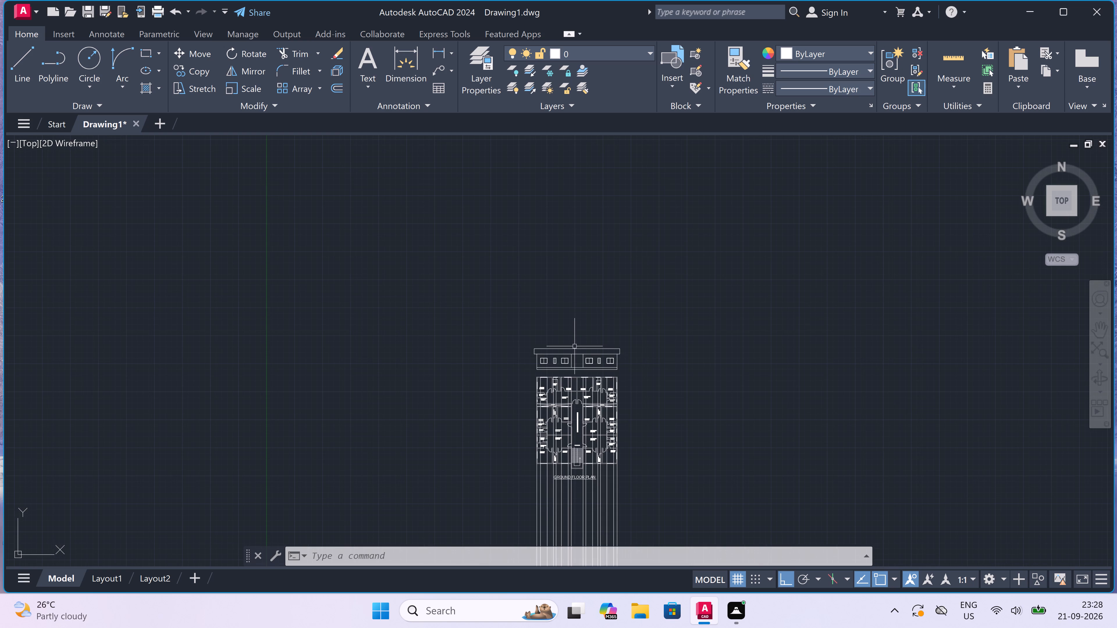
scroll(606, 312, "down", 2)
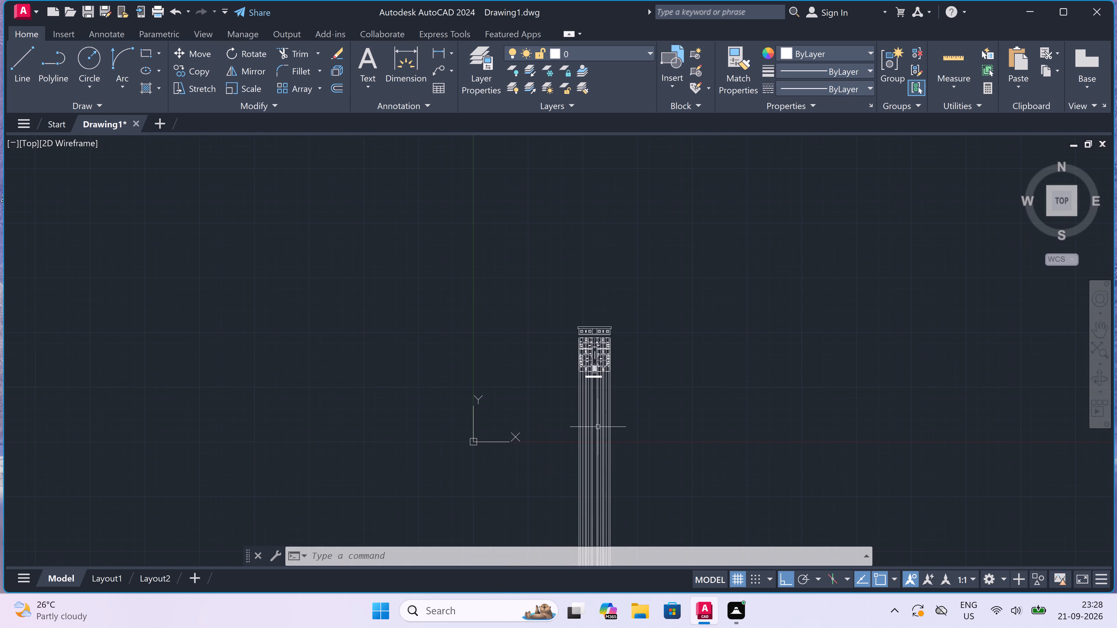
scroll(597, 432, "up", 2)
left_click_drag(685, 330, 642, 357)
left_click(459, 386)
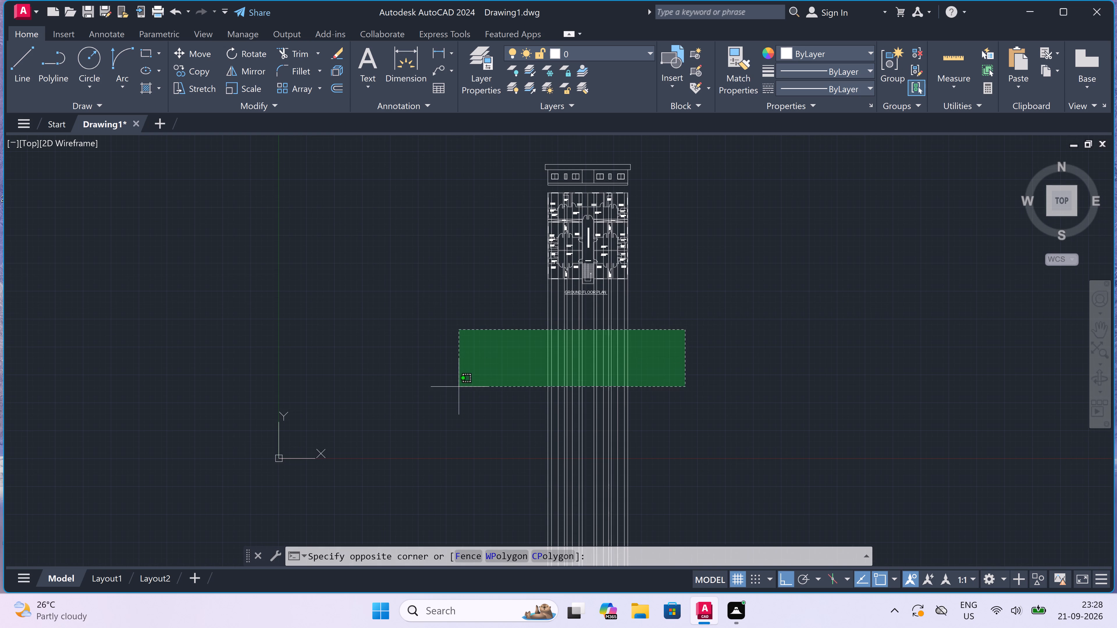
key("Delete")
Add the multiline text ELEVATION in the gap between the elevation and the ground floor plan.
scroll(469, 380, "down", 1)
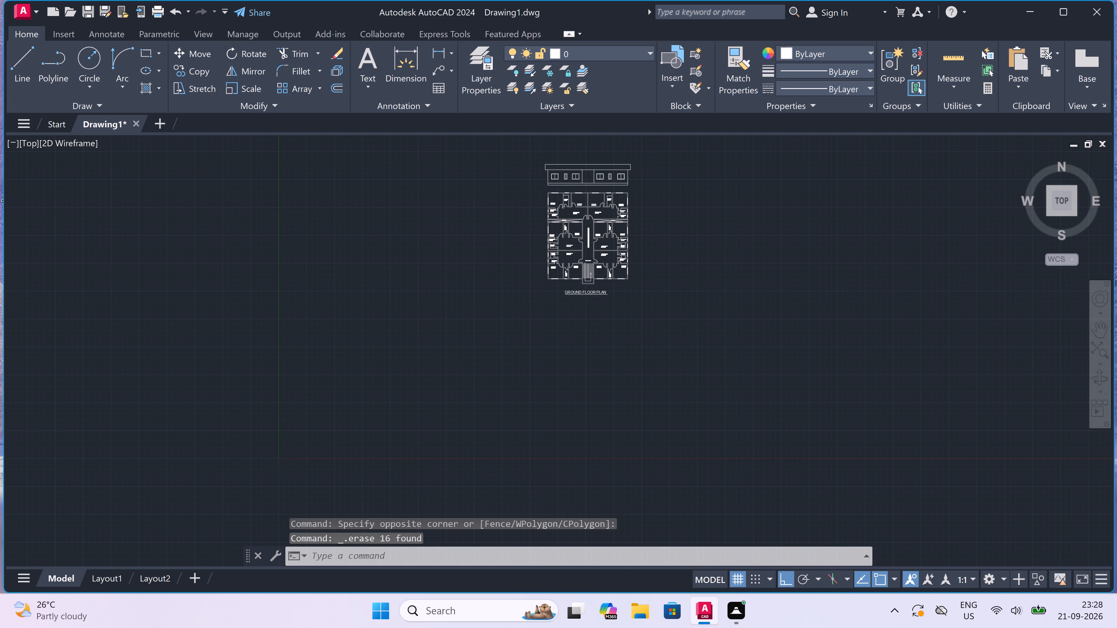
scroll(547, 245, "up", 2)
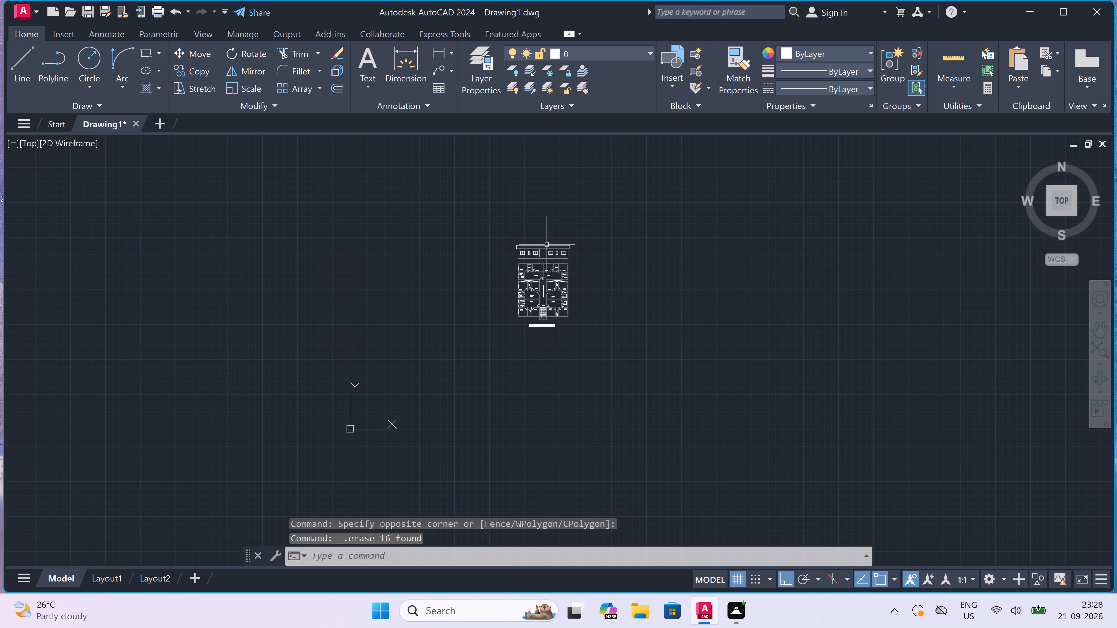
scroll(547, 245, "up", 2)
scroll(505, 341, "up", 2)
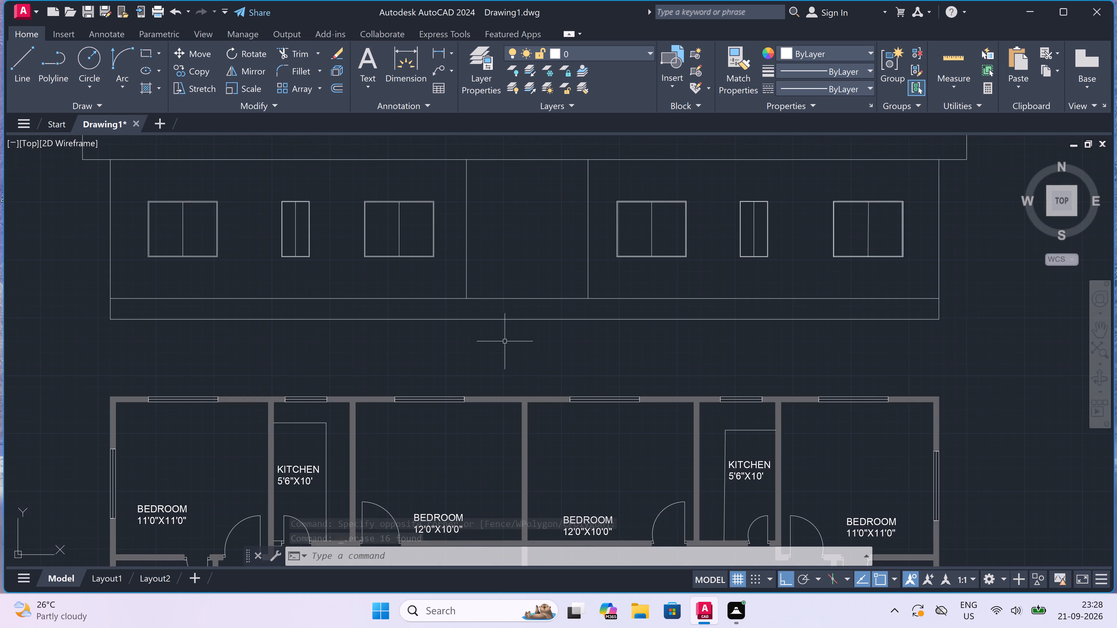
type("MT")
key("space")
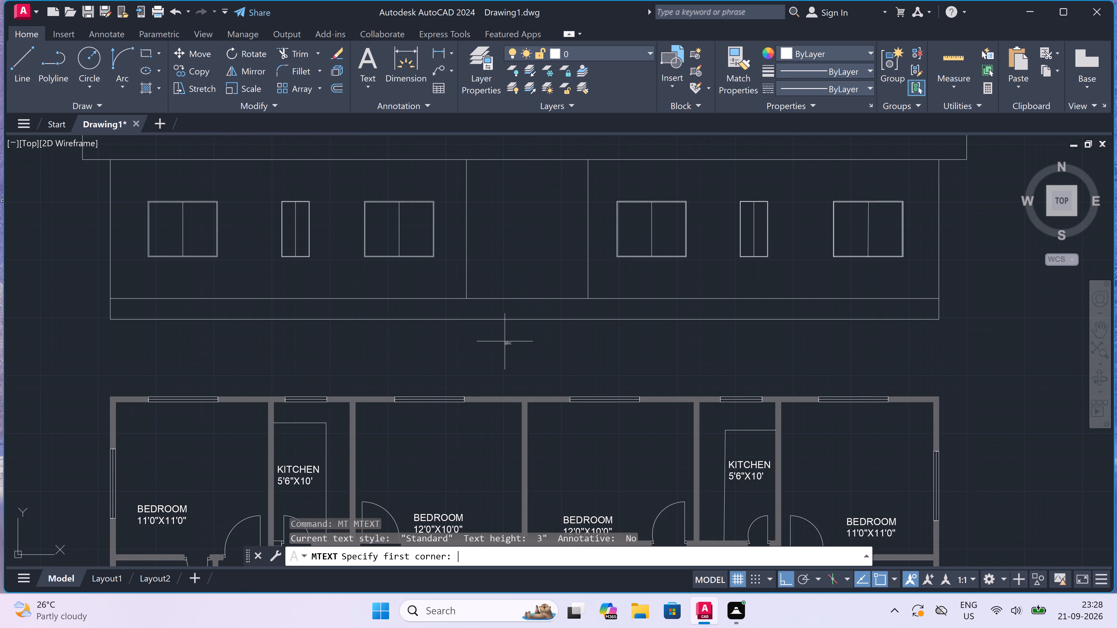
left_click(429, 339)
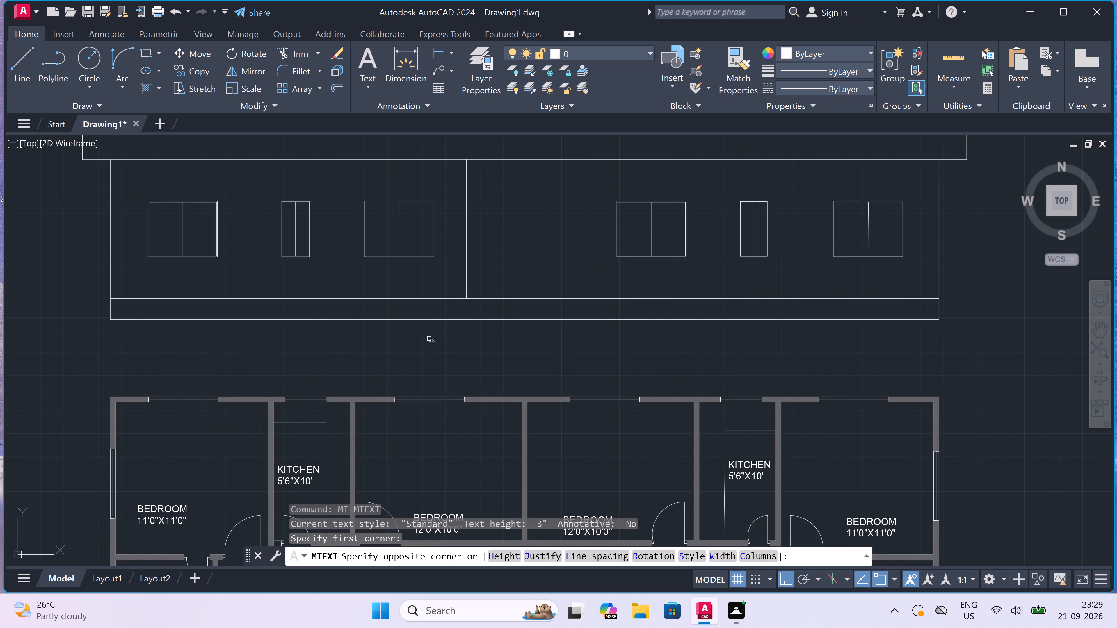
left_click(813, 373)
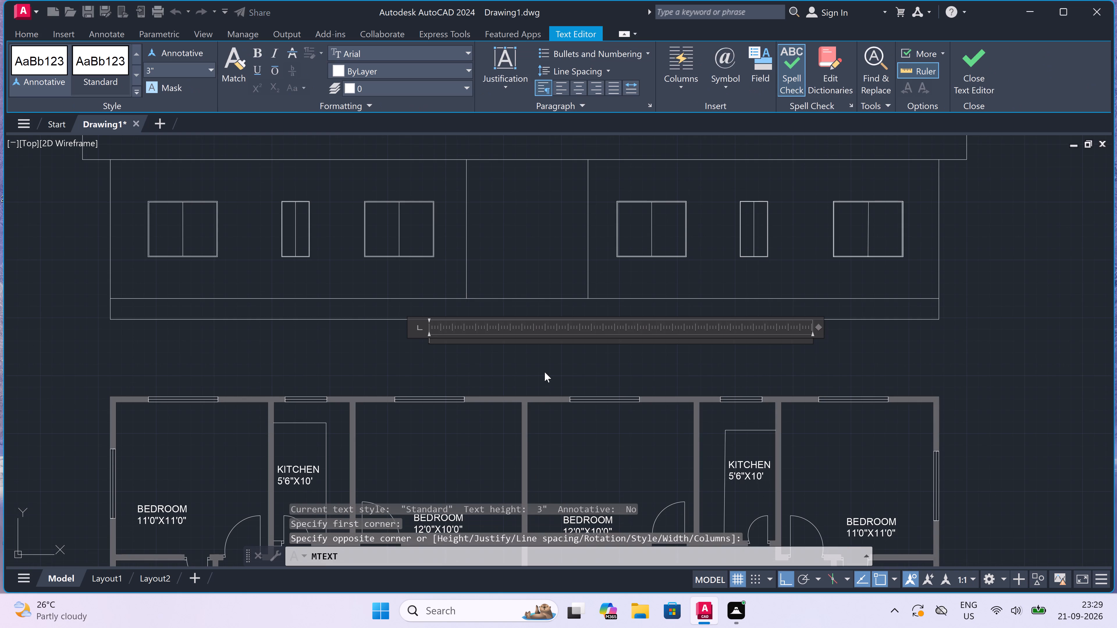
type("ELE")
type("VATION")
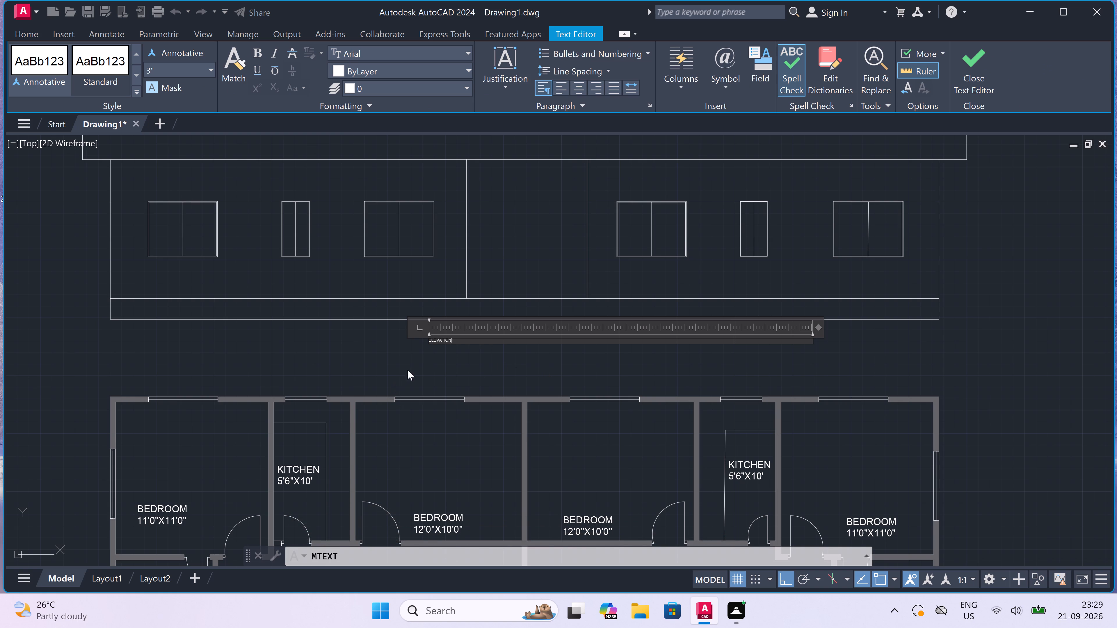
left_click(435, 351)
Set the text height of the ELEVATION title to 1'.
left_click(451, 333)
left_click(408, 350)
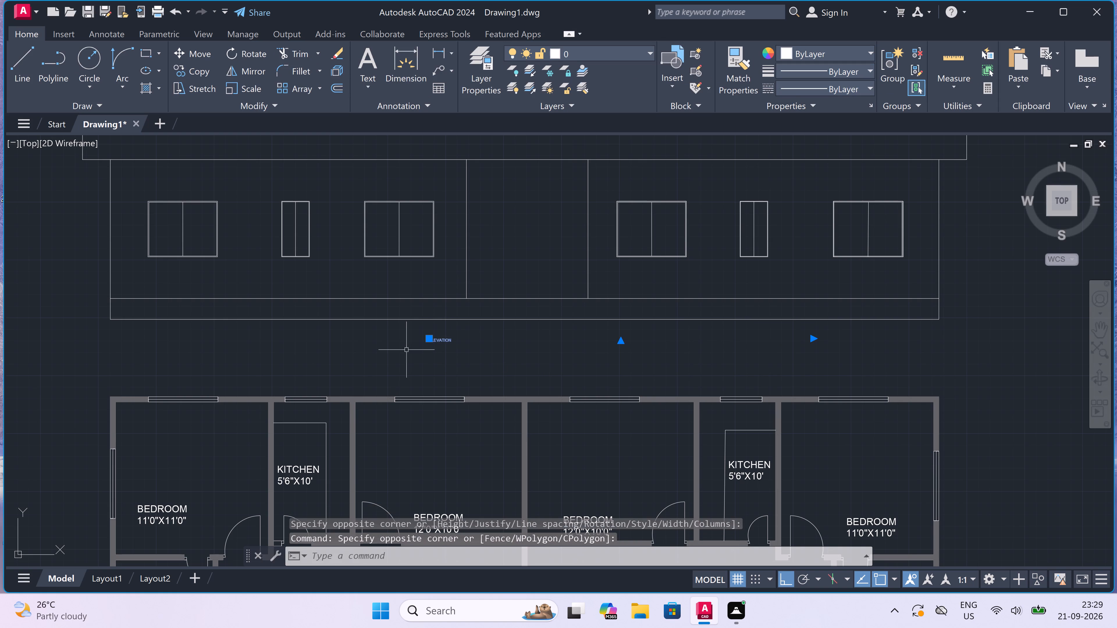
right_click(294, 352)
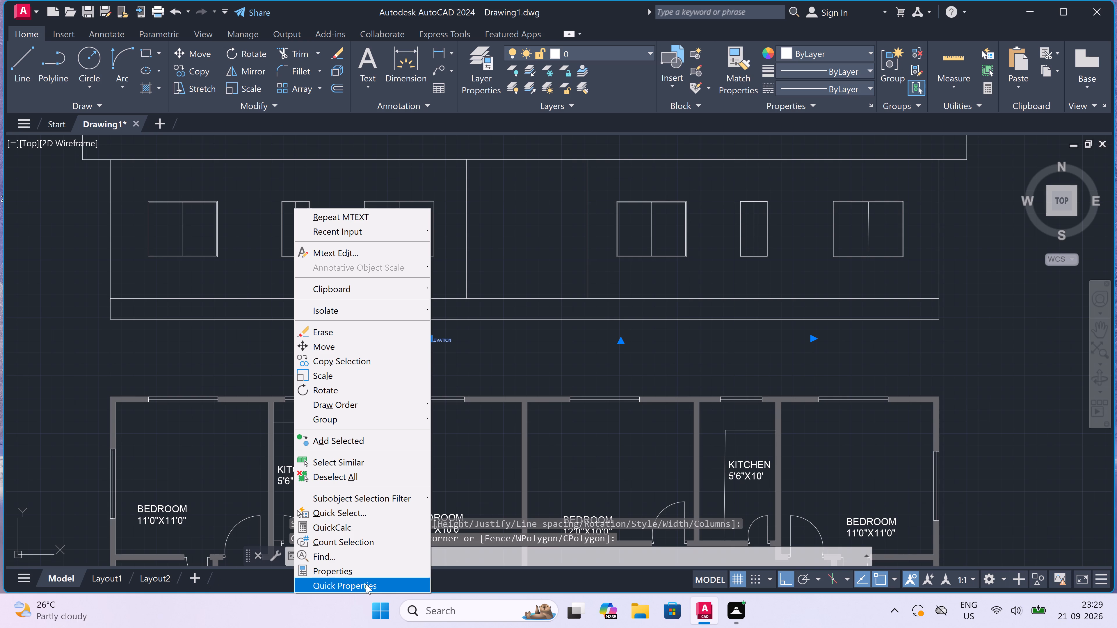
left_click(347, 570)
left_click(119, 337)
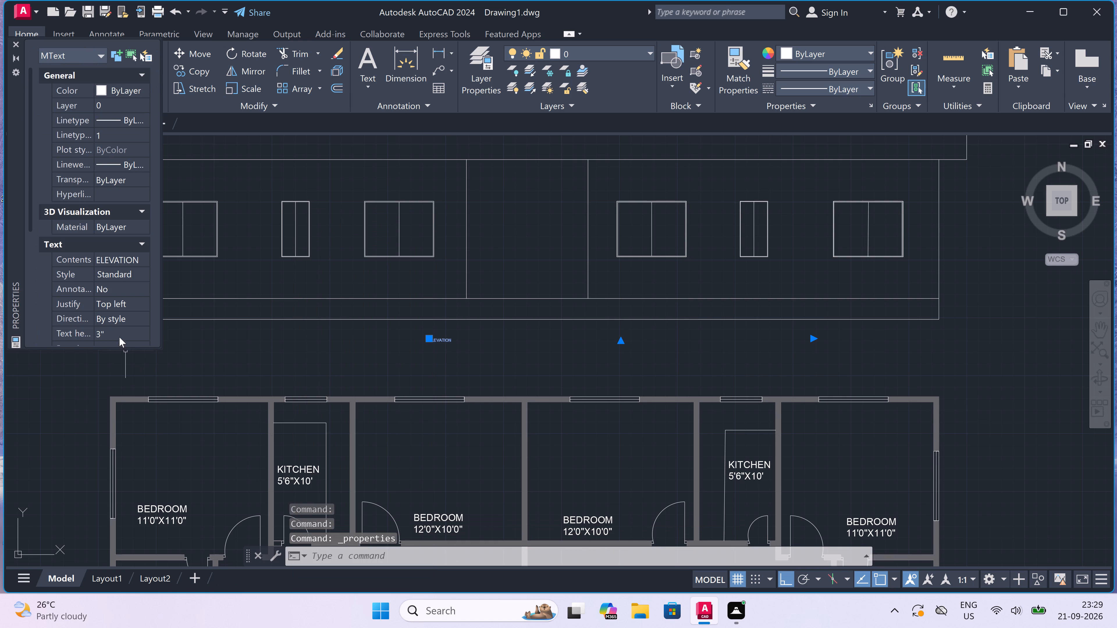
key("BackSpace")
key("BackSpace")
key("BackSpace")
key("BackSpace")
type("1'")
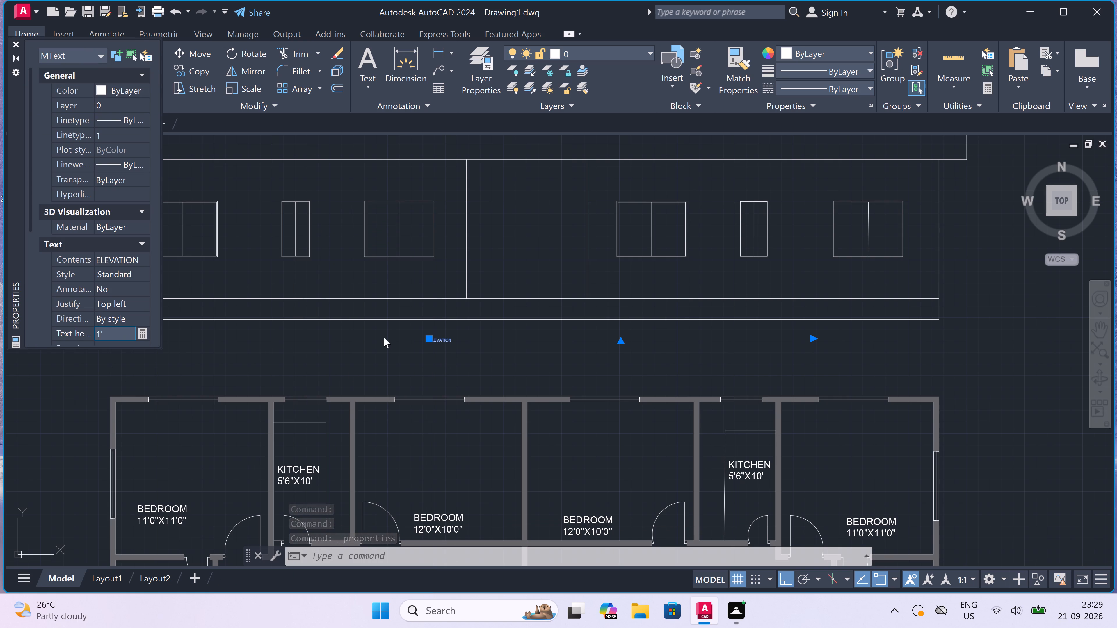
left_click(385, 339)
key("Escape")
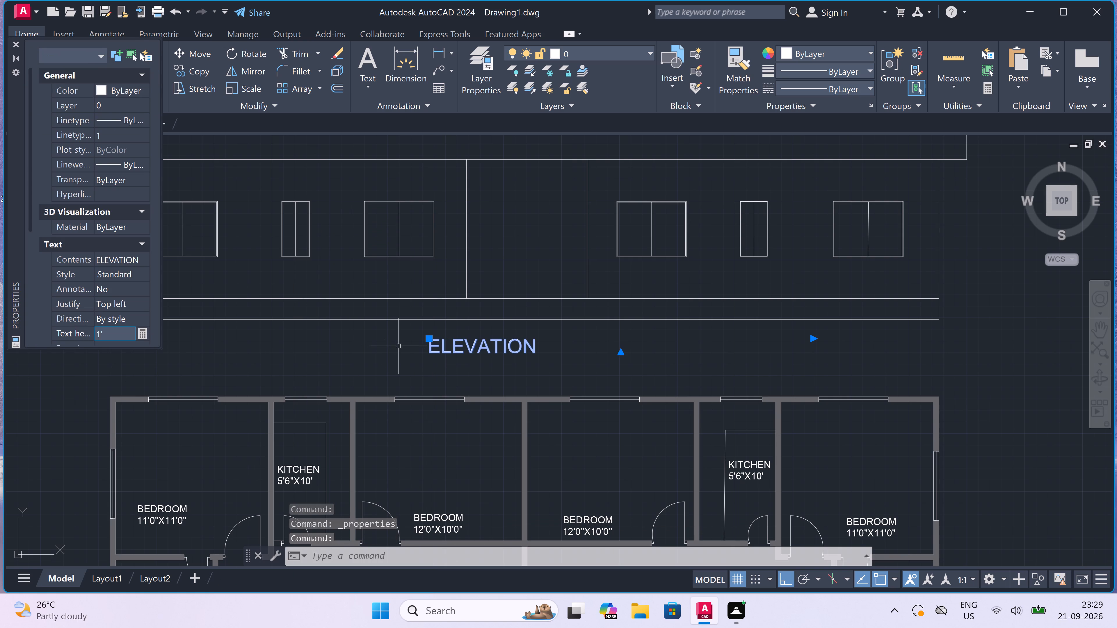
Draw a horizontal line beneath the ELEVATION title as an underline extending slightly past both ends of the word.
type("L")
key("space")
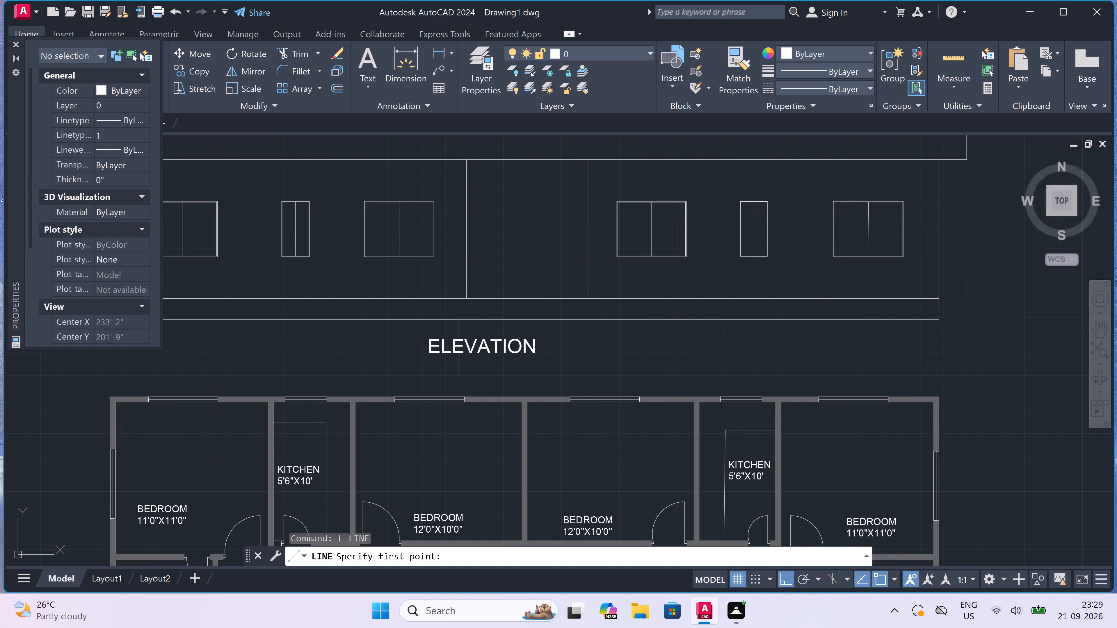
scroll(414, 368, "up", 2)
left_click_drag(421, 356, 465, 355)
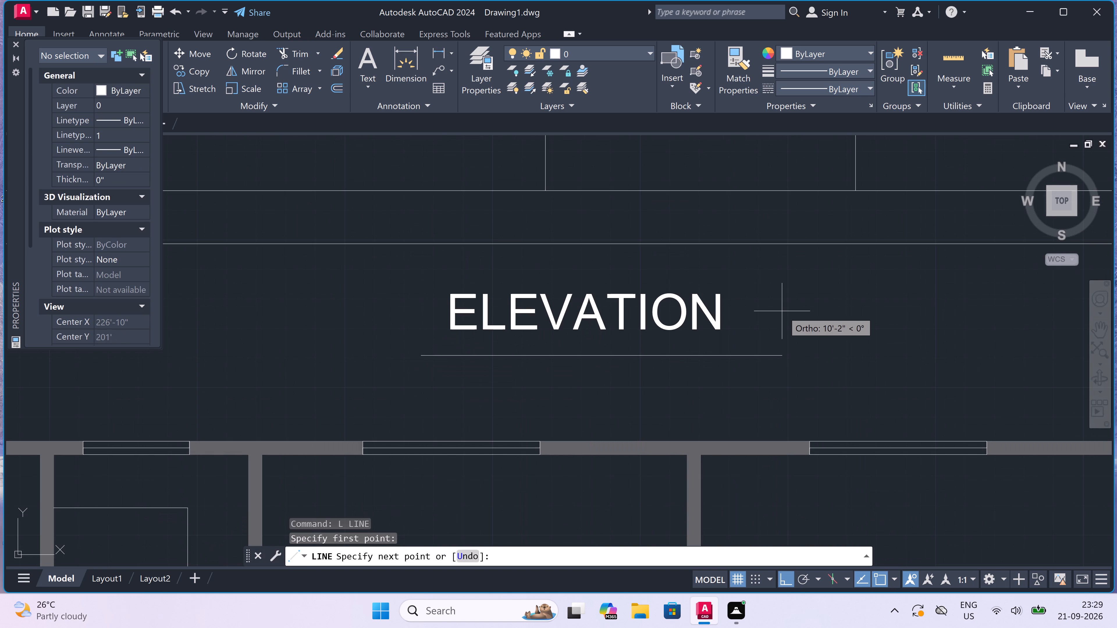
left_click(746, 349)
key("Escape")
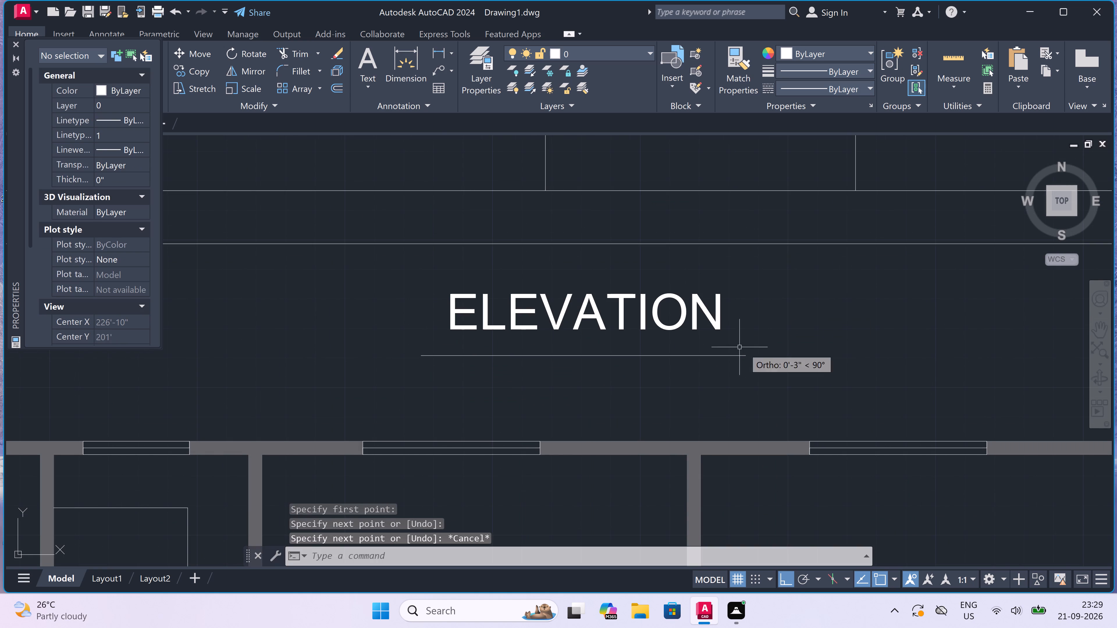
Draw a border rectangle enclosing the elevation, the ground floor plan and its GROUND FLOOR PLAN title.
scroll(671, 327, "down", 8)
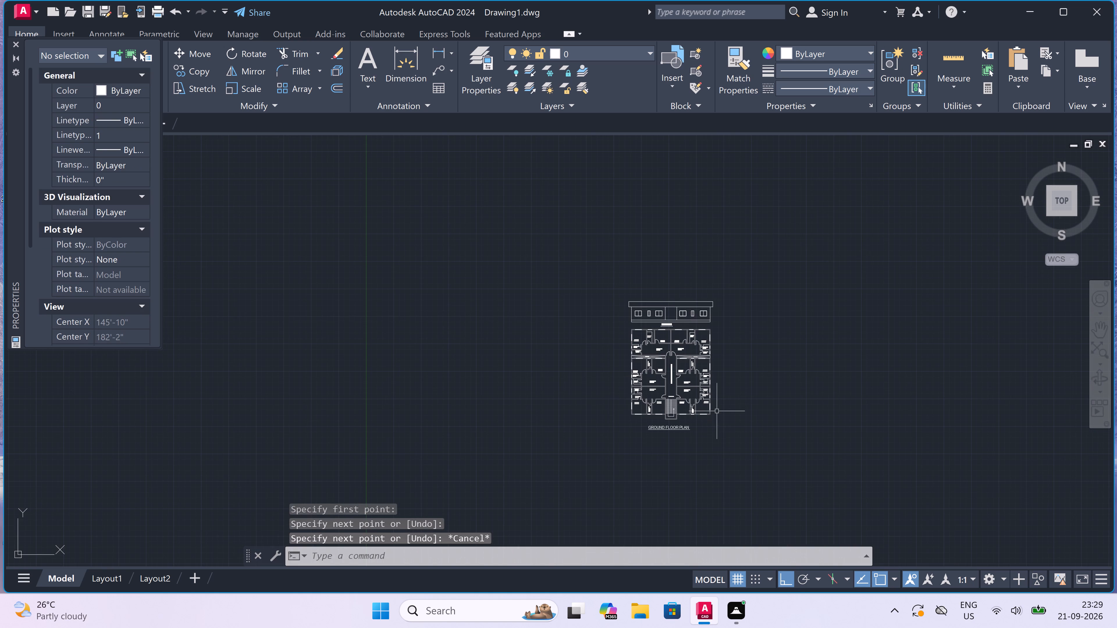
scroll(714, 448, "up", 1)
type("REC")
key("space")
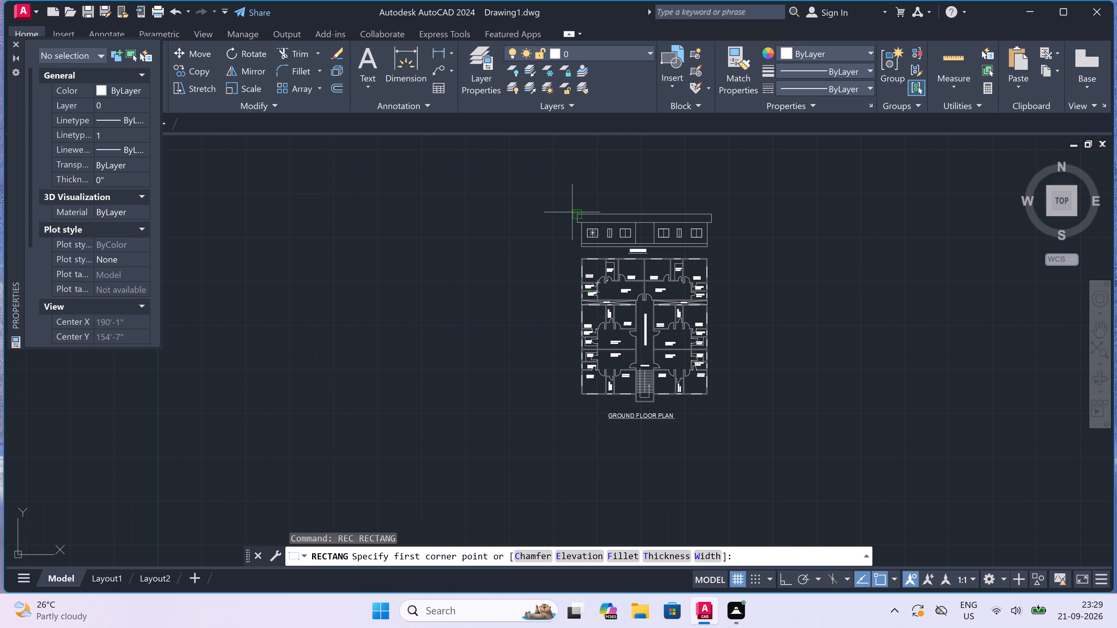
left_click(565, 196)
left_click(724, 434)
scroll(387, 436, "down", 2)
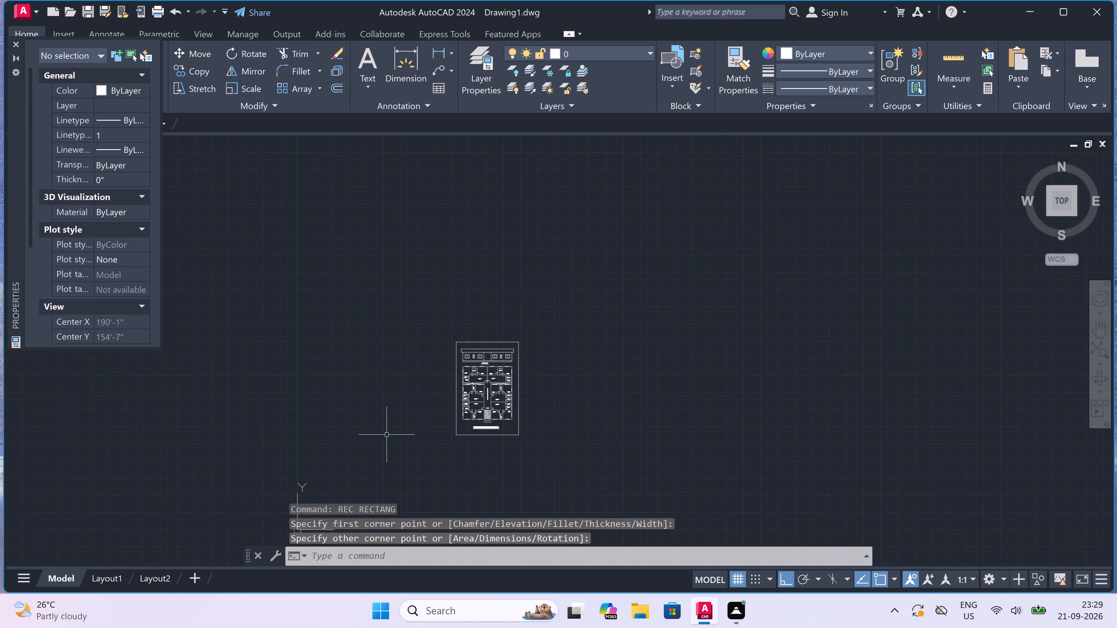
scroll(437, 418, "up", 2)
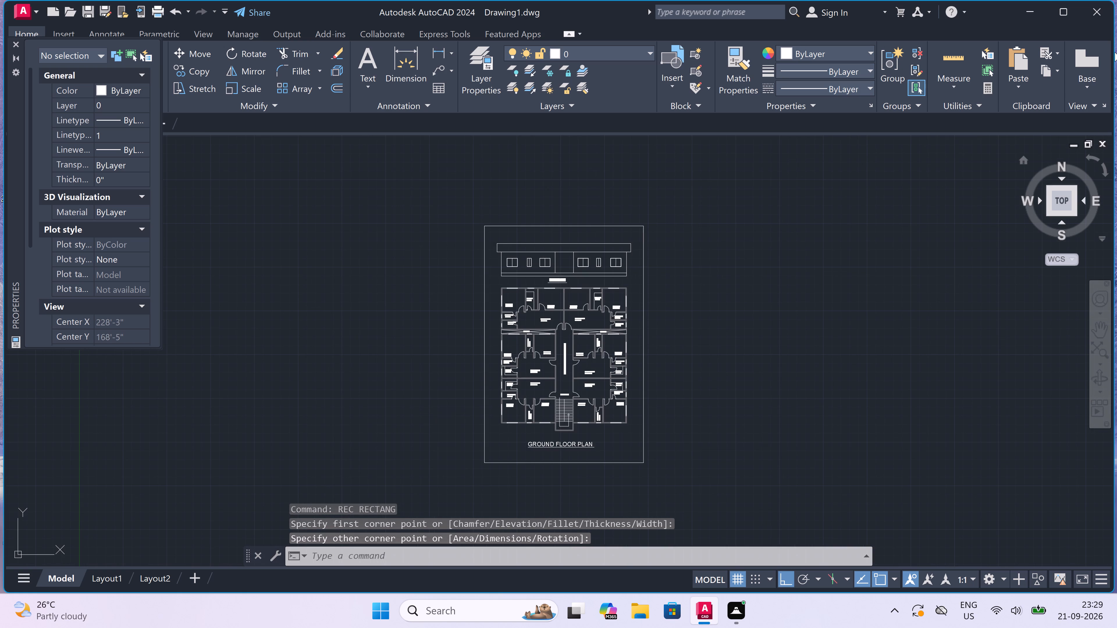
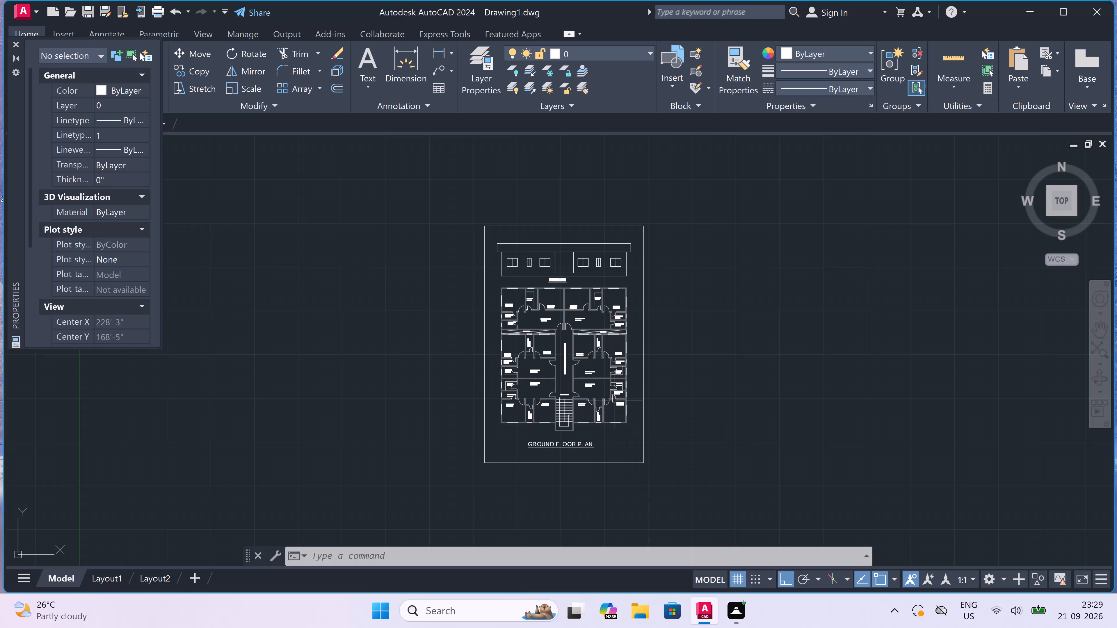
Draw a short slanted line from the roof band's lower left corner down to the elevation's left wall line.
scroll(542, 221, "up", 3)
scroll(540, 267, "up", 1)
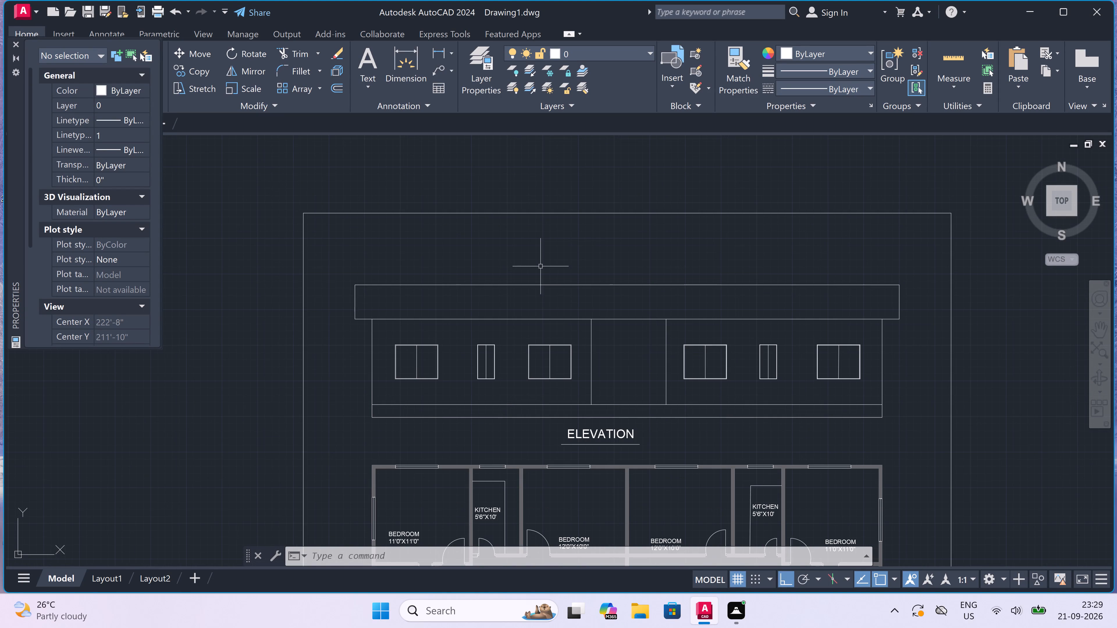
key("l")
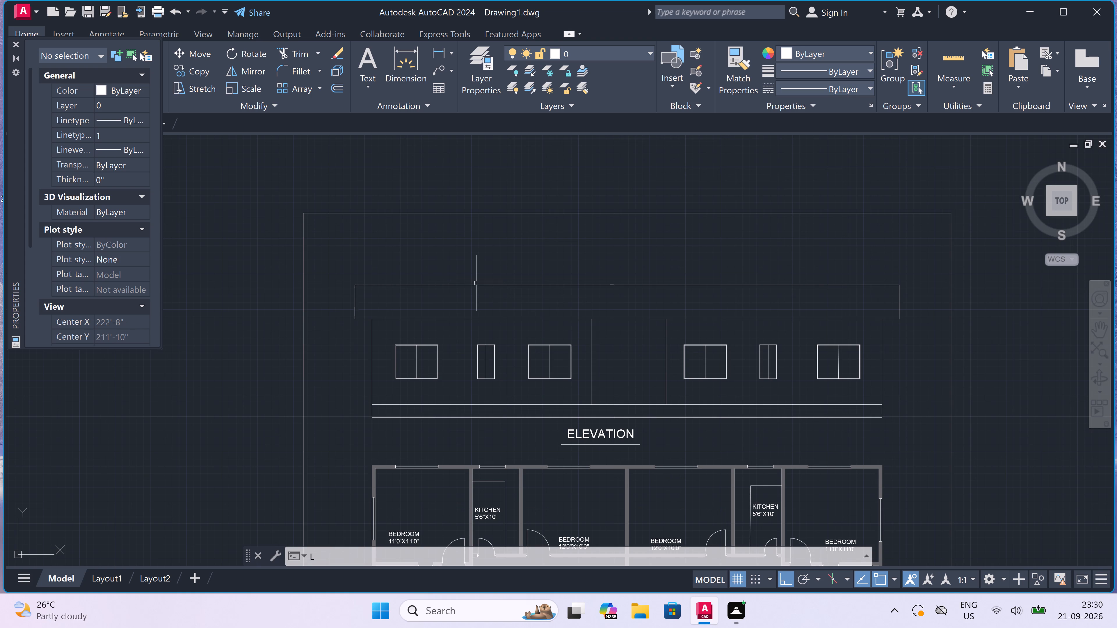
key("space")
scroll(355, 323, "up", 2)
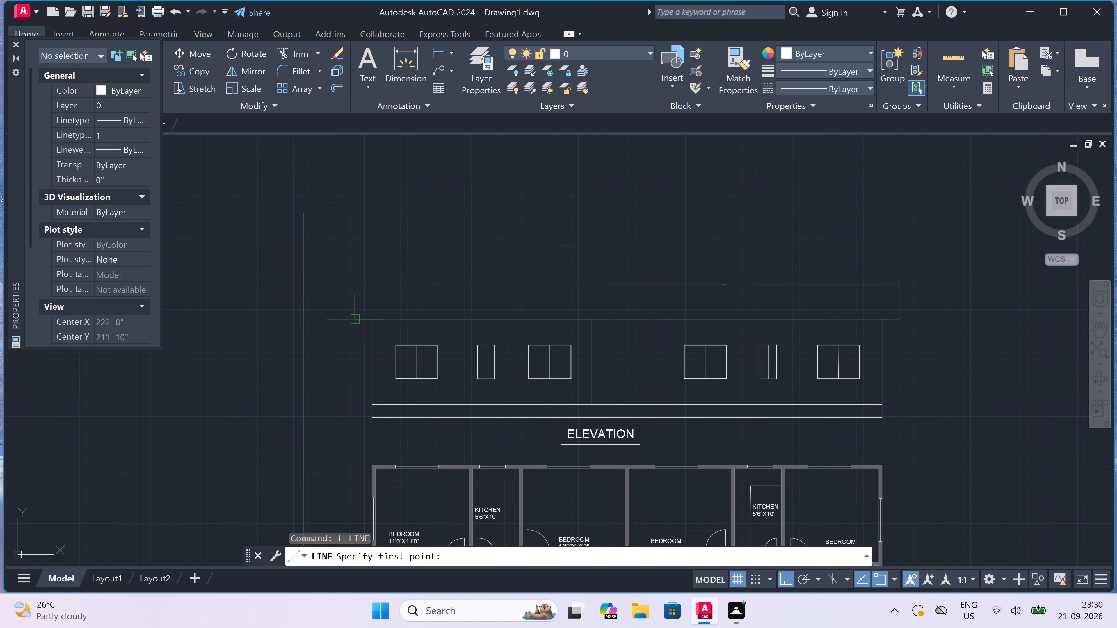
scroll(354, 309, "up", 2)
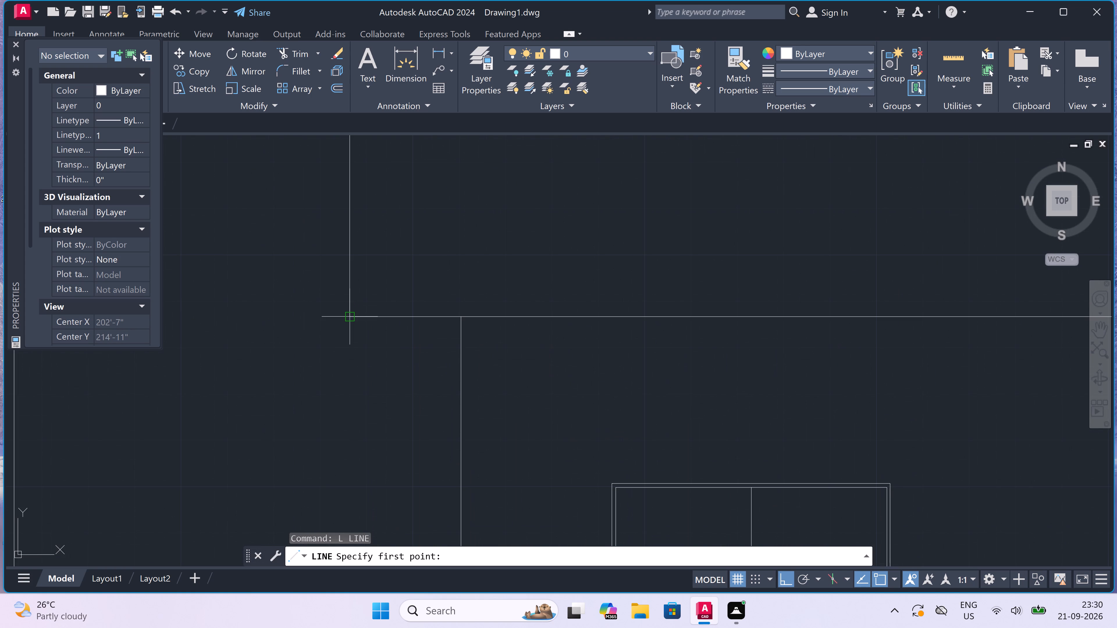
left_click_drag(350, 314, 352, 314)
left_click(460, 355)
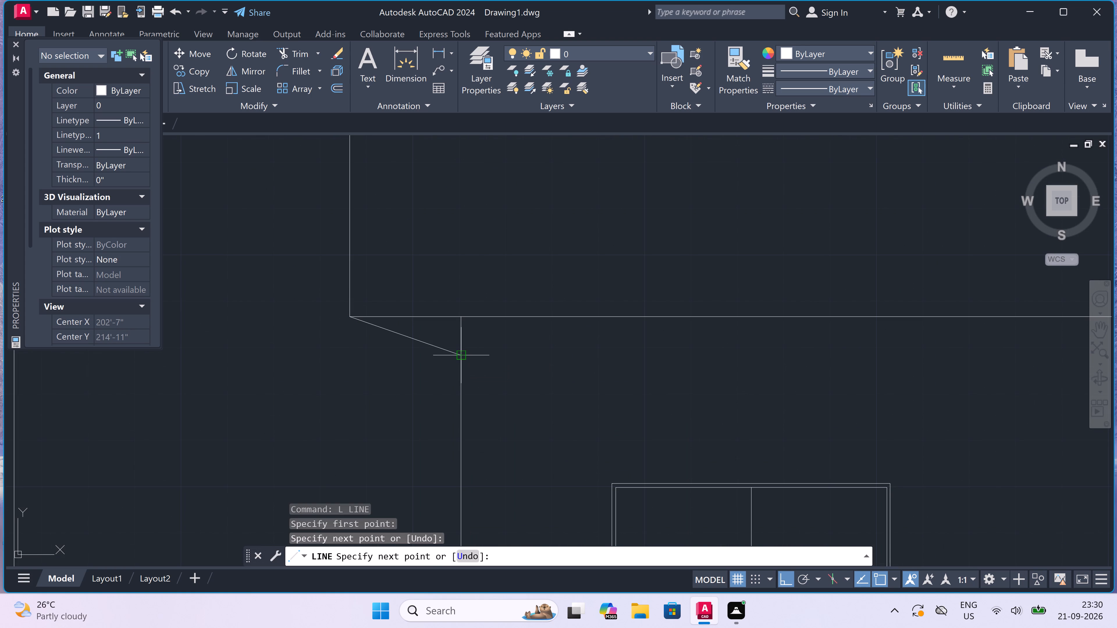
key("Escape")
Draw a matching slanted line, with Ortho off, from the roof band's lower right corner down to the right wall line.
scroll(459, 355, "down", 6)
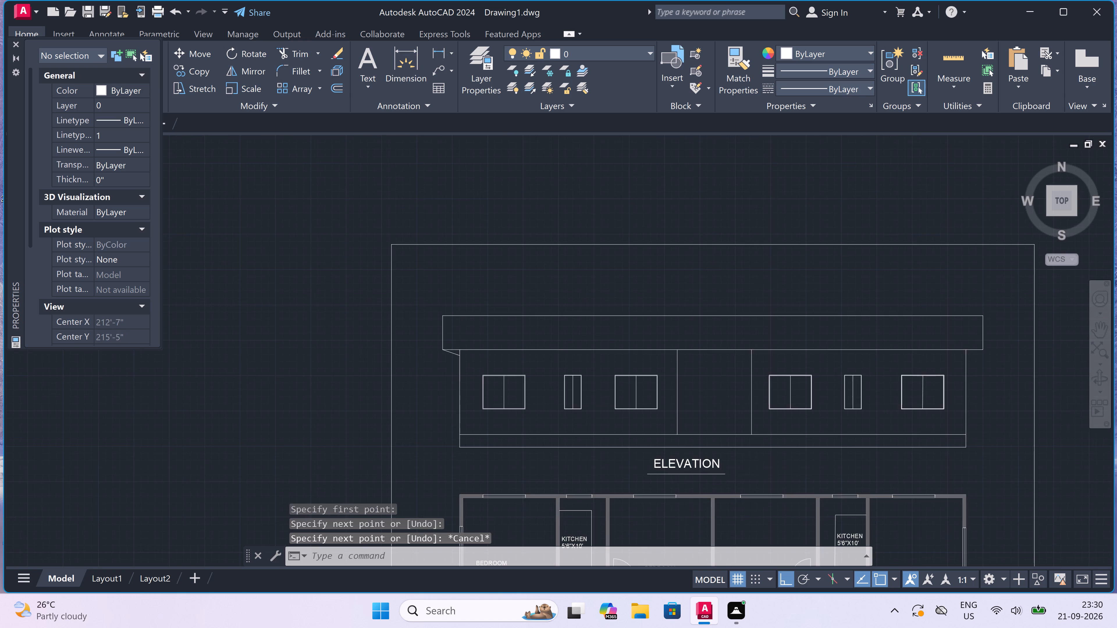
scroll(459, 355, "down", 1)
key("space")
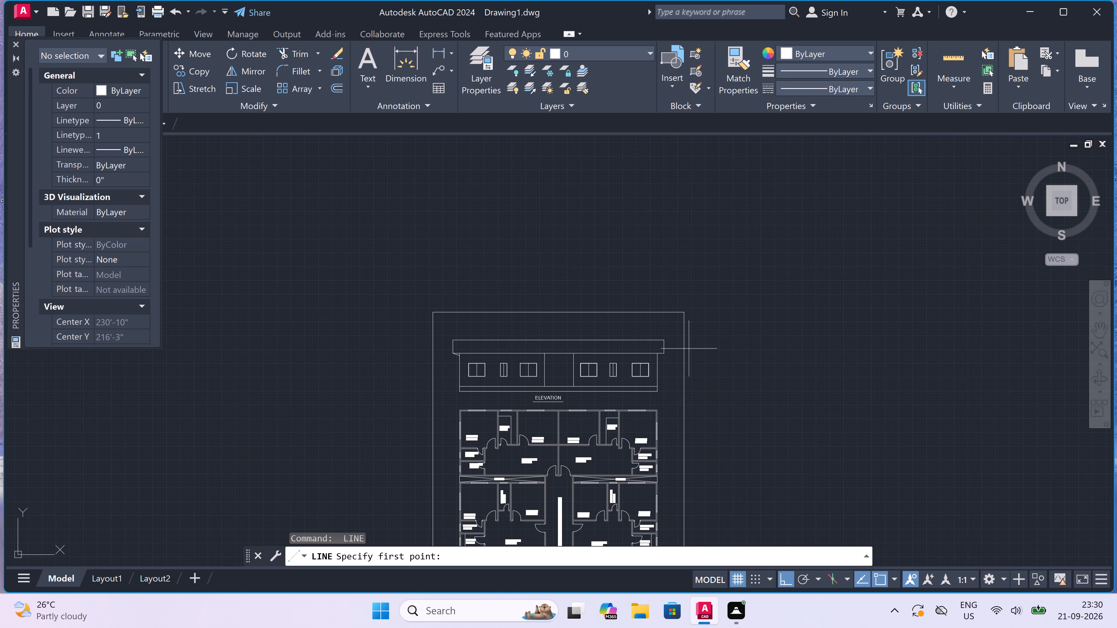
scroll(668, 347, "up", 3)
scroll(634, 381, "up", 2)
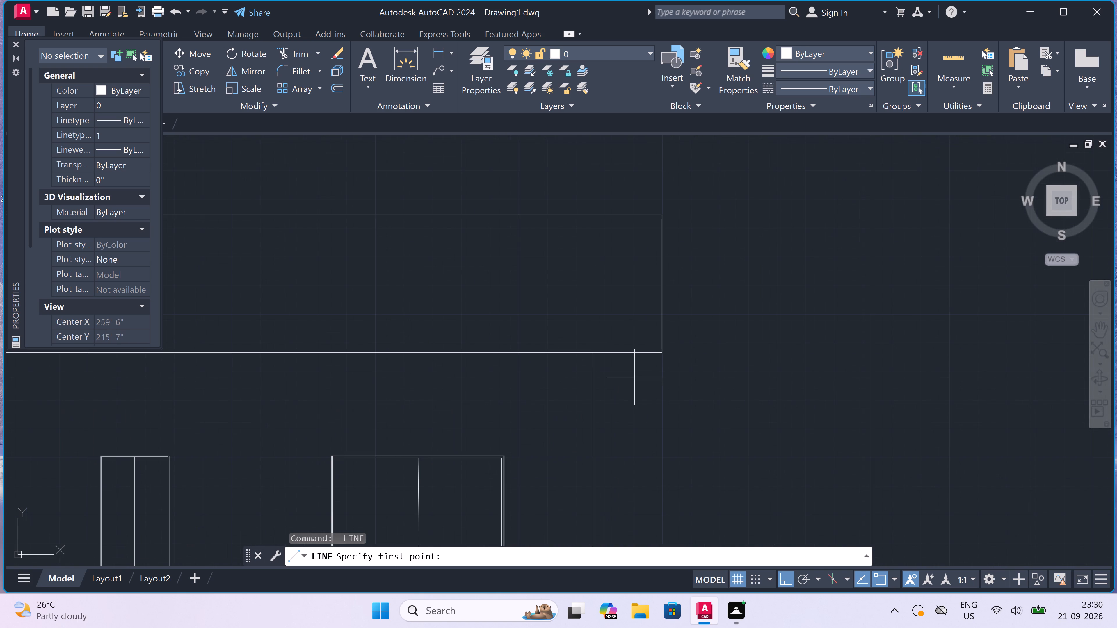
left_click_drag(659, 352, 659, 355)
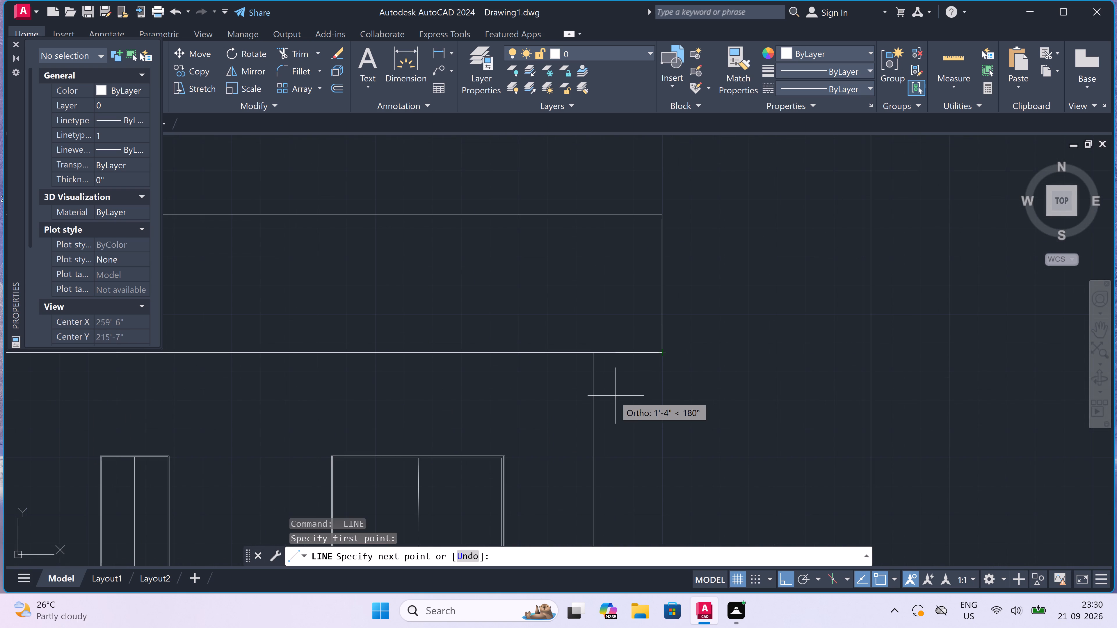
key("F8")
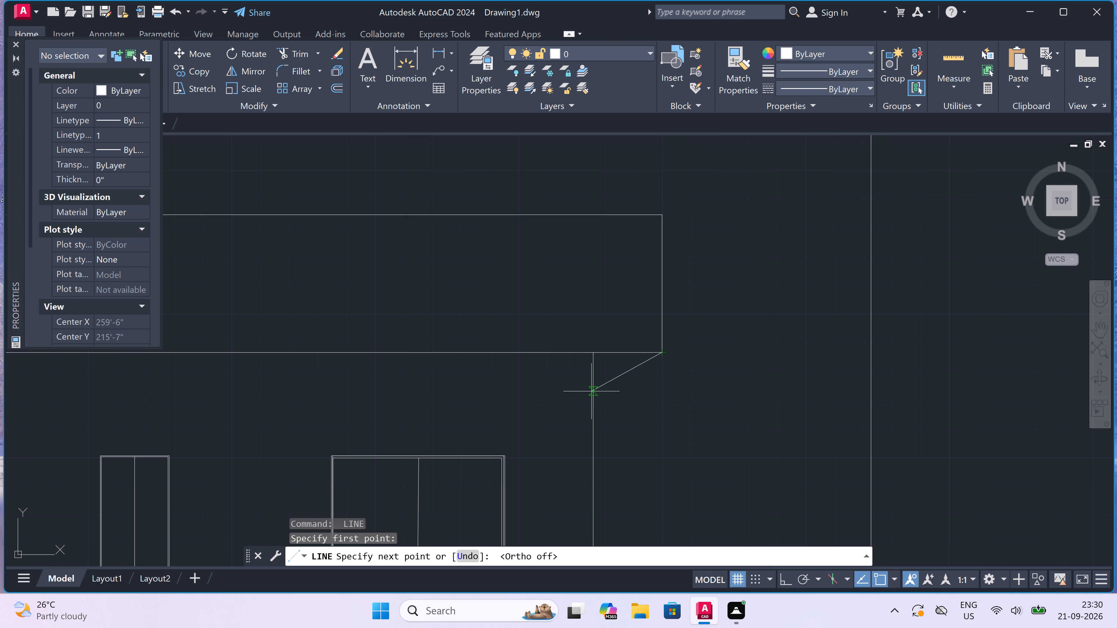
left_click(590, 386)
key("Escape")
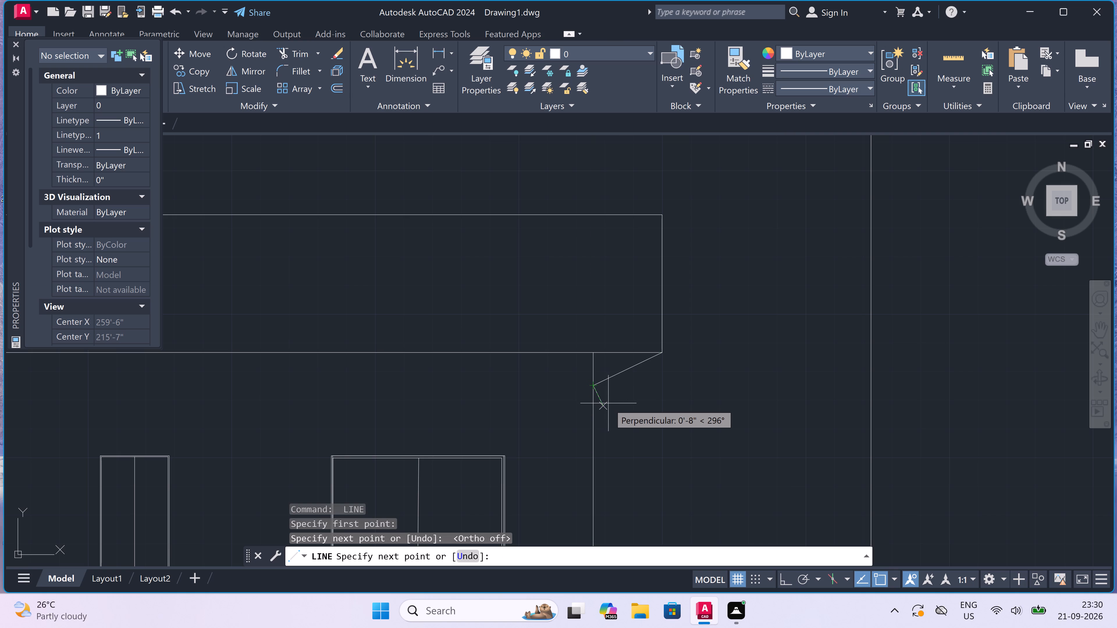
Examine the elevation and the ground floor plan together within the border, both as a whole and close up.
scroll(609, 401, "down", 5)
scroll(571, 374, "up", 3)
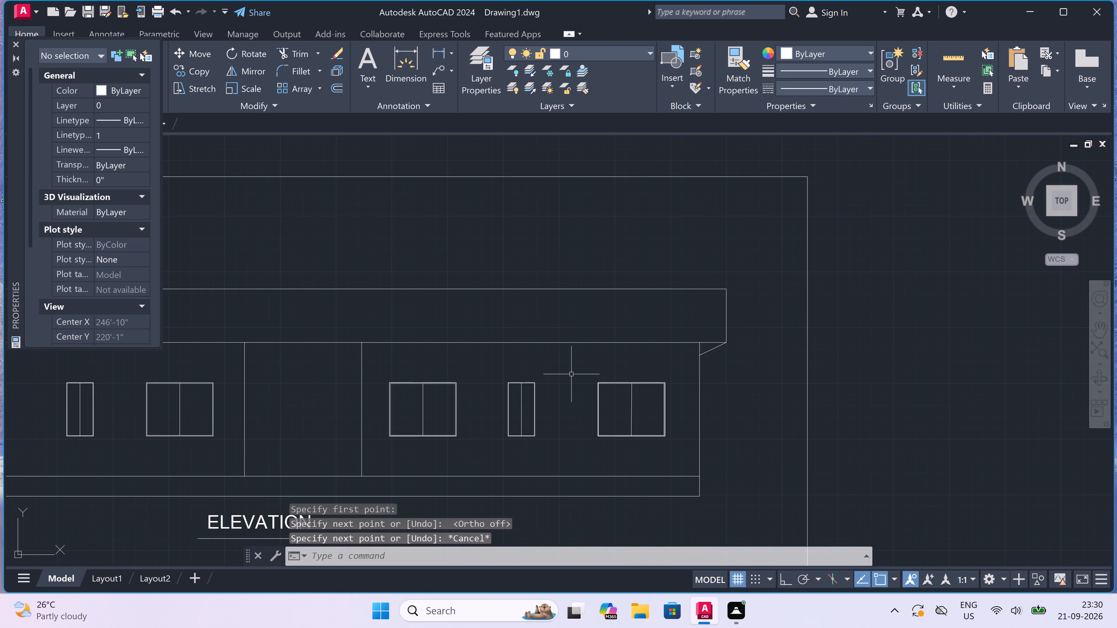
scroll(571, 376, "down", 1)
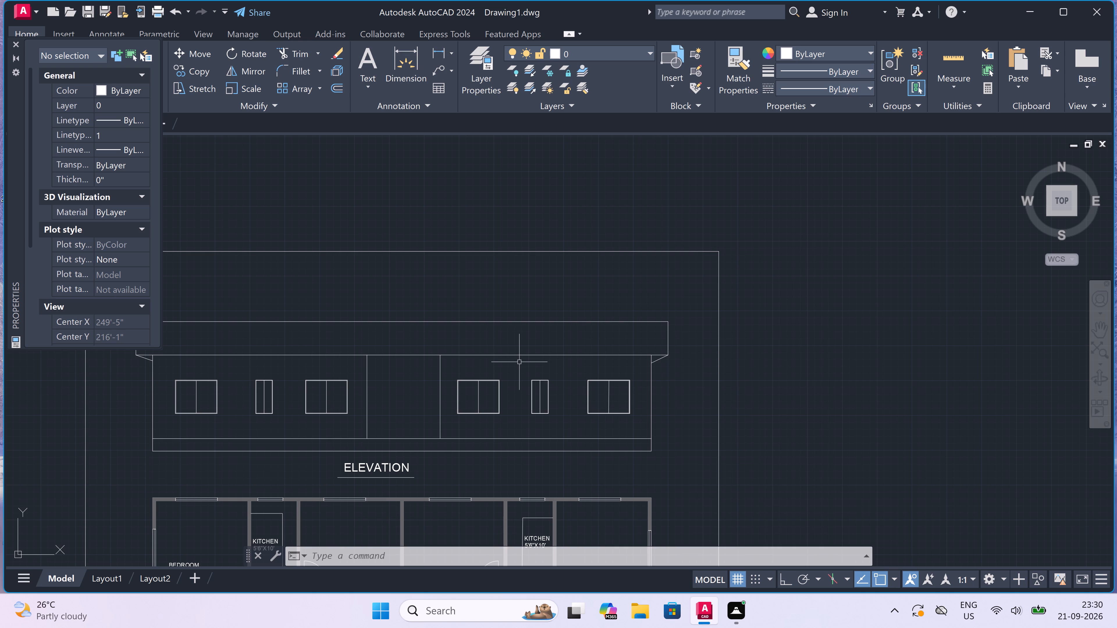
scroll(519, 362, "down", 1)
scroll(420, 337, "up", 2)
scroll(431, 340, "down", 5)
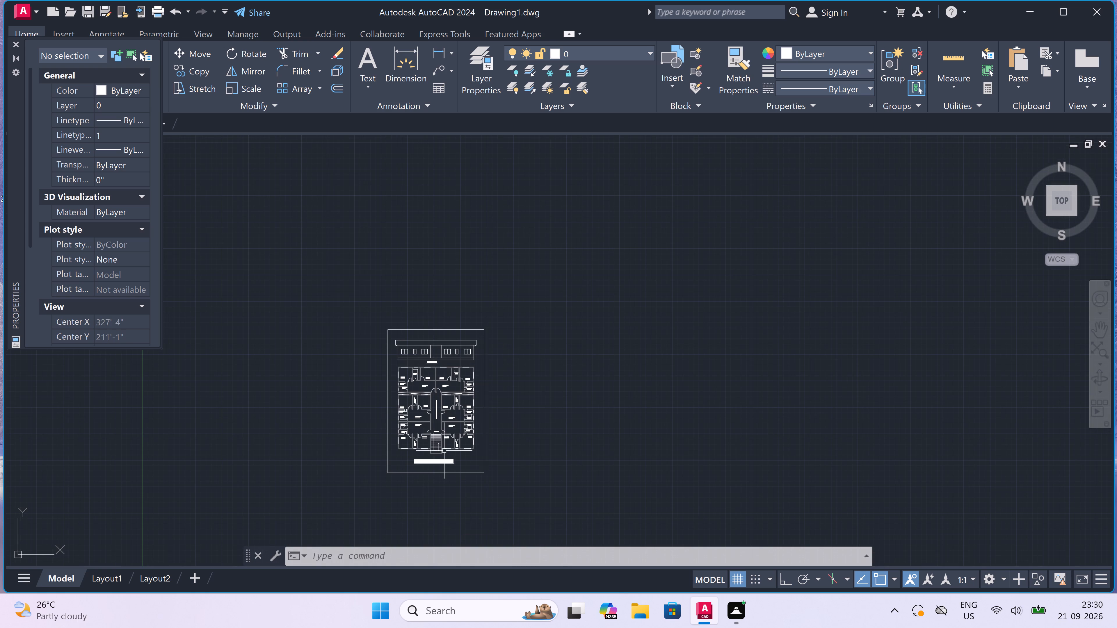
scroll(443, 454, "up", 4)
scroll(442, 451, "down", 1)
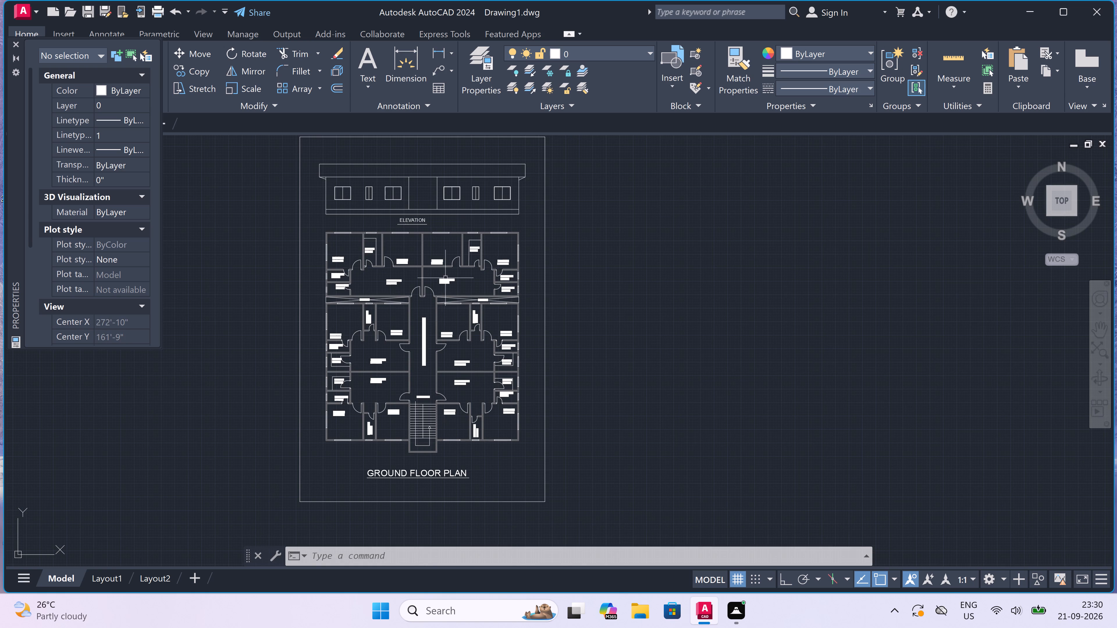
scroll(415, 162, "up", 3)
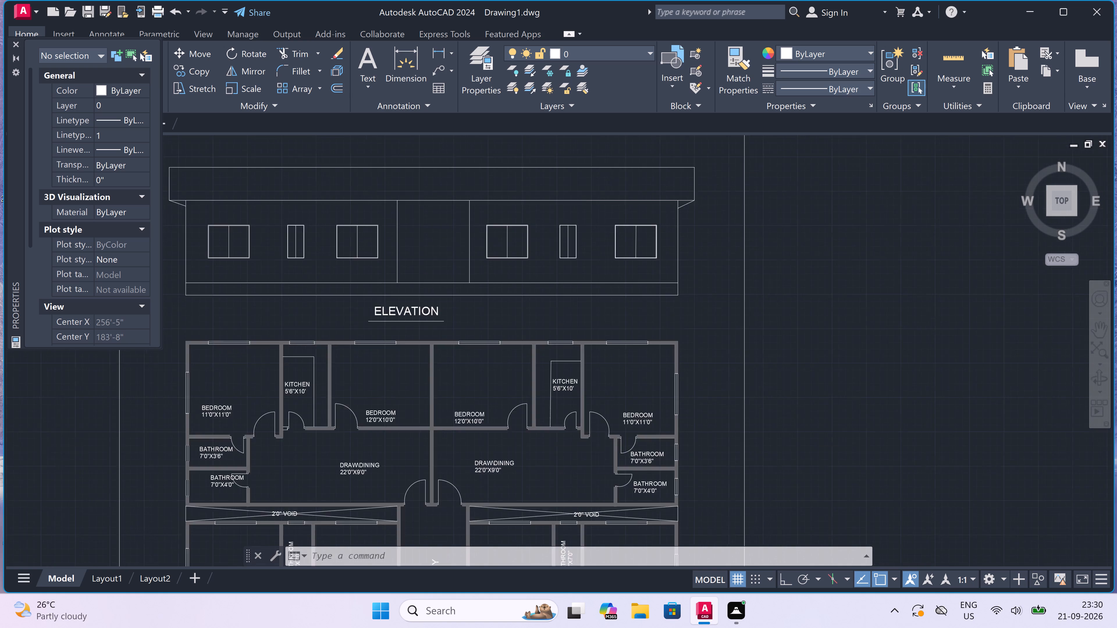
scroll(415, 162, "up", 1)
scroll(415, 163, "down", 8)
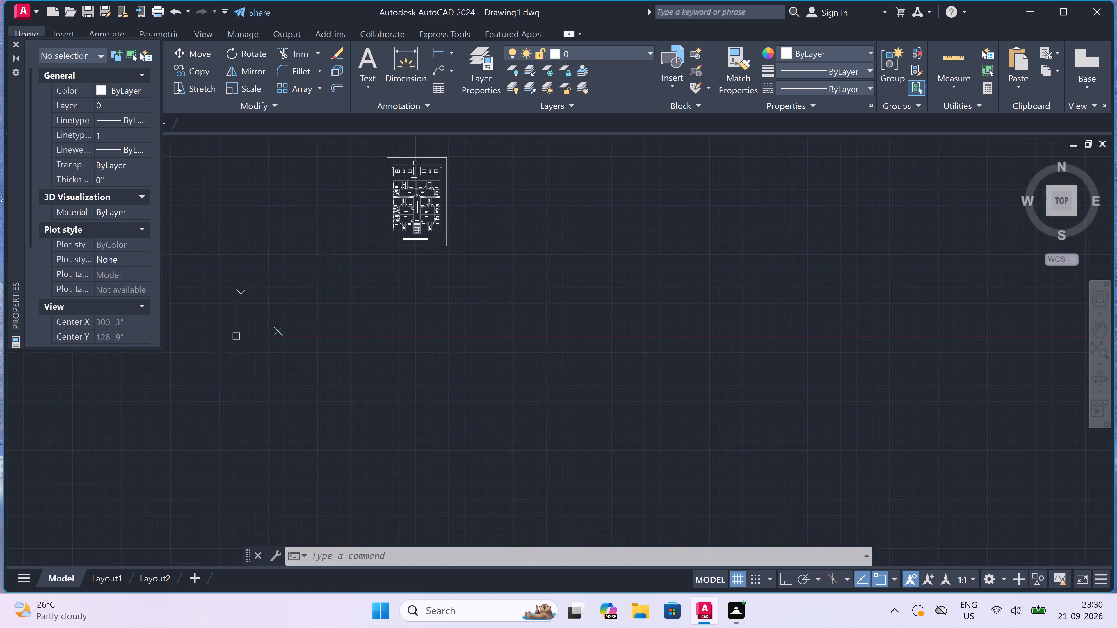
Draw two vertical lines extending the elevation's central bay lines up through the roof band to its top edge.
scroll(407, 149, "up", 4)
scroll(420, 220, "up", 1)
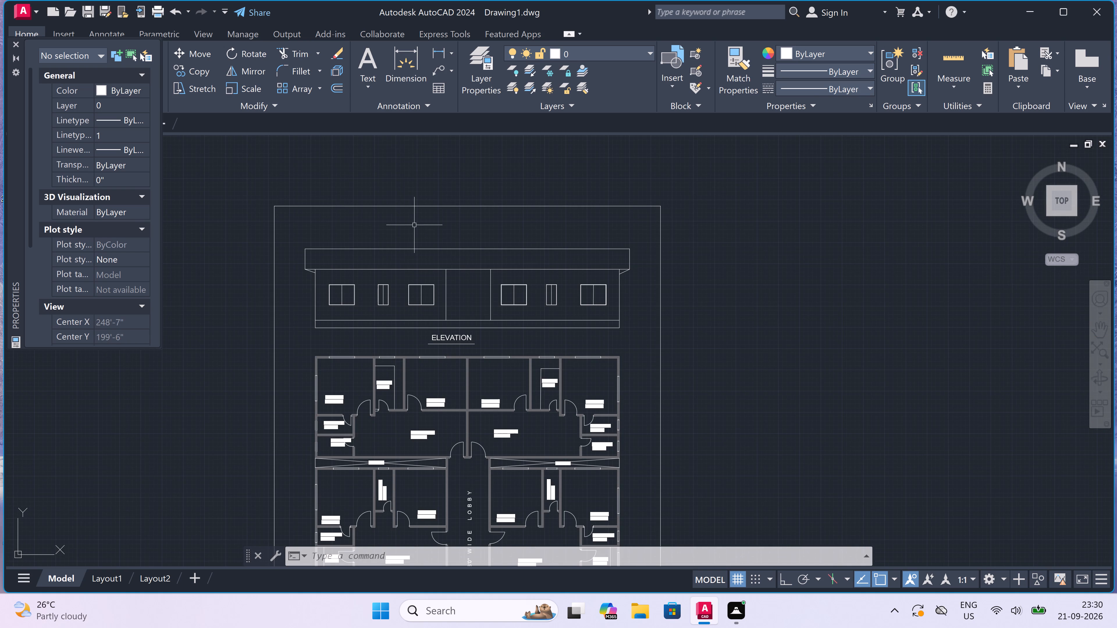
scroll(420, 220, "up", 1)
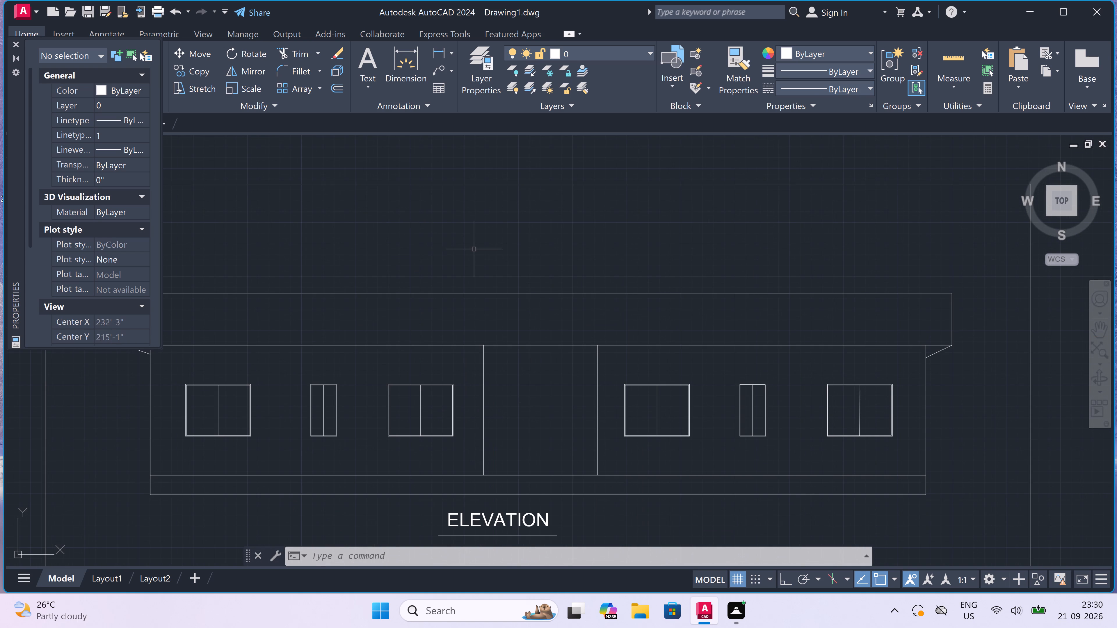
type("L")
key("space")
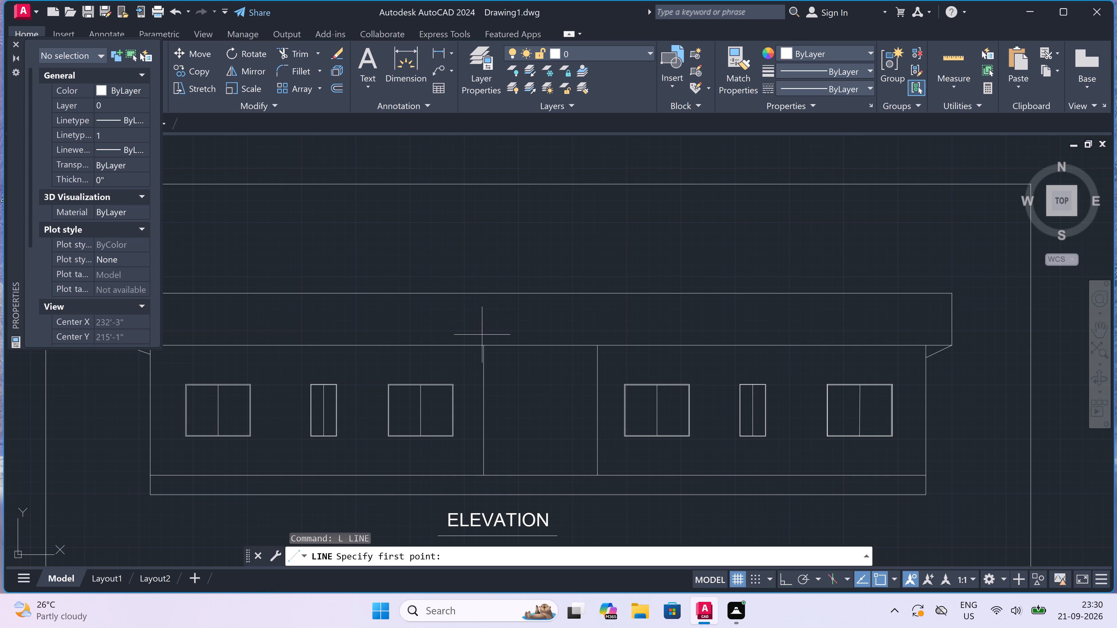
left_click_drag(487, 346, 486, 336)
left_click(486, 291)
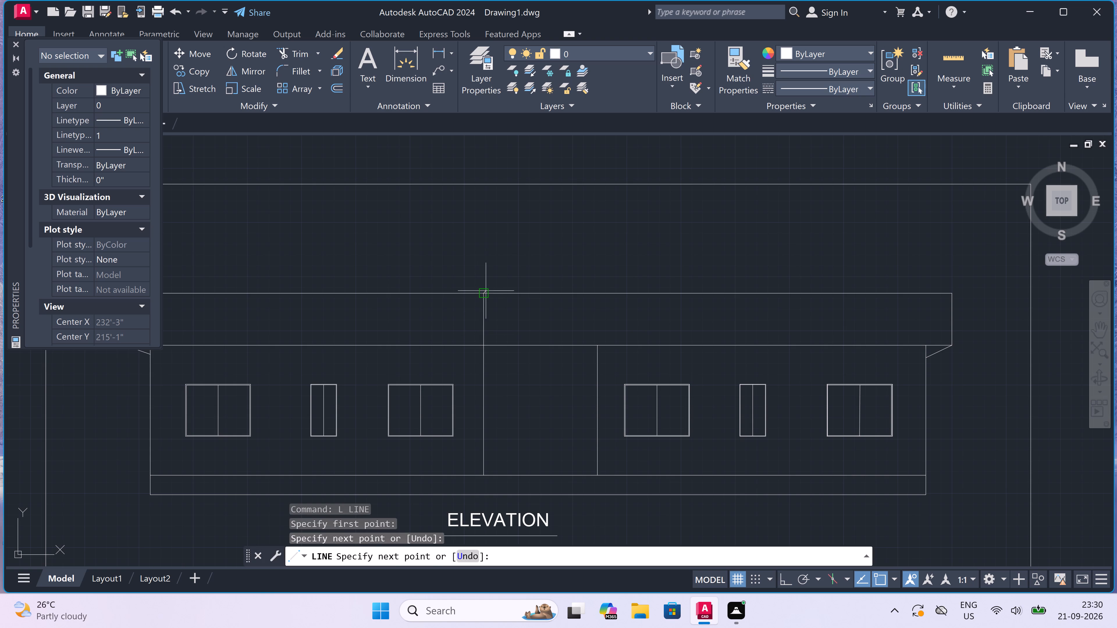
key("Escape")
key("space")
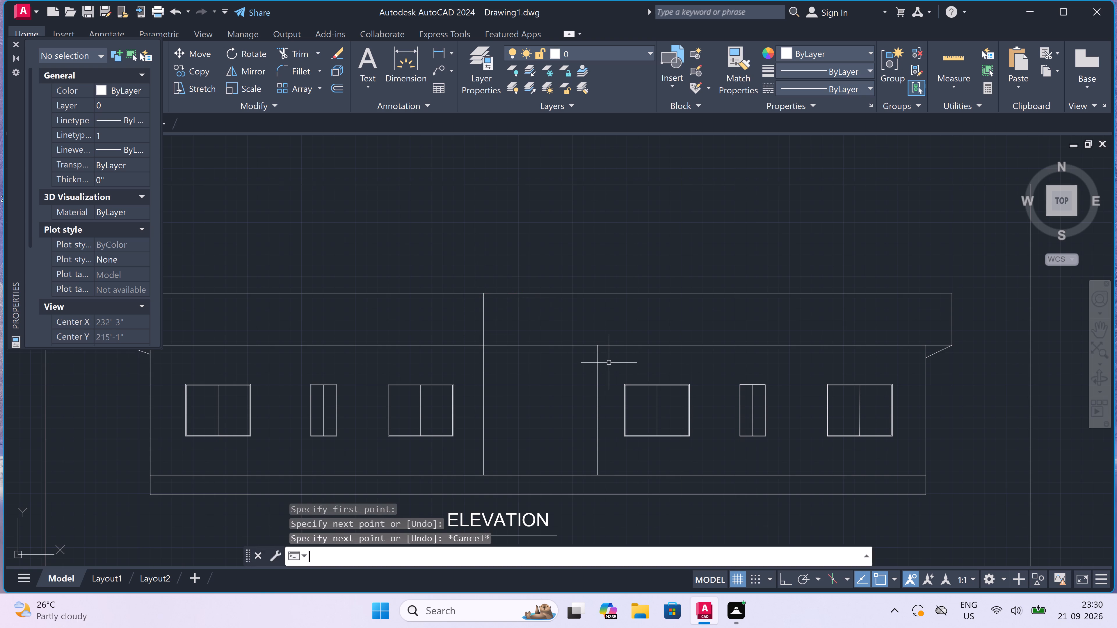
left_click_drag(599, 347, 598, 342)
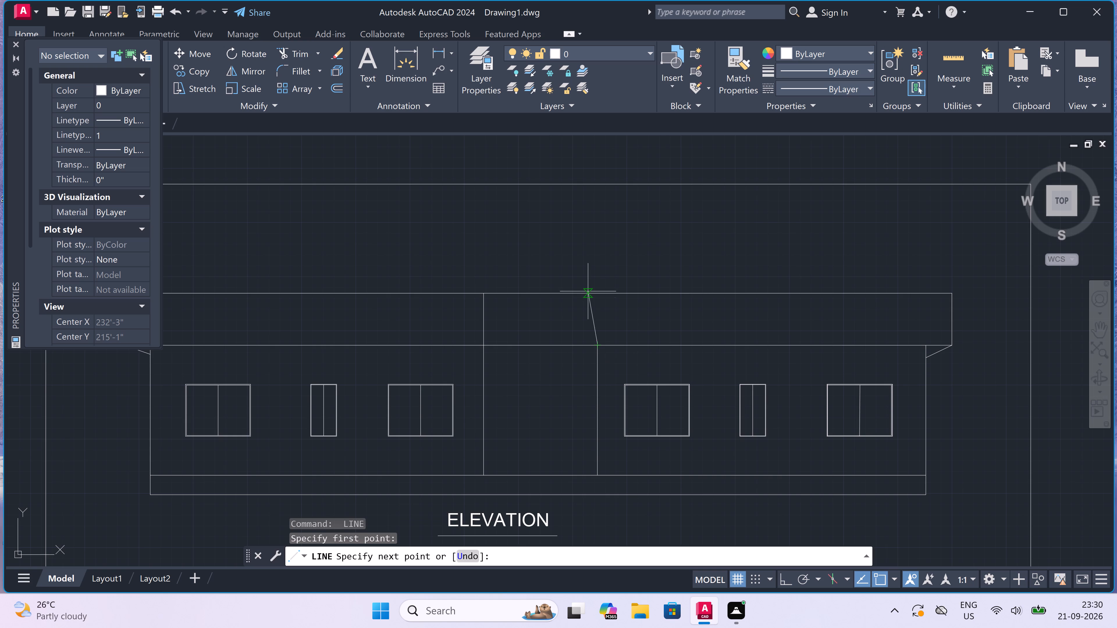
left_click(599, 293)
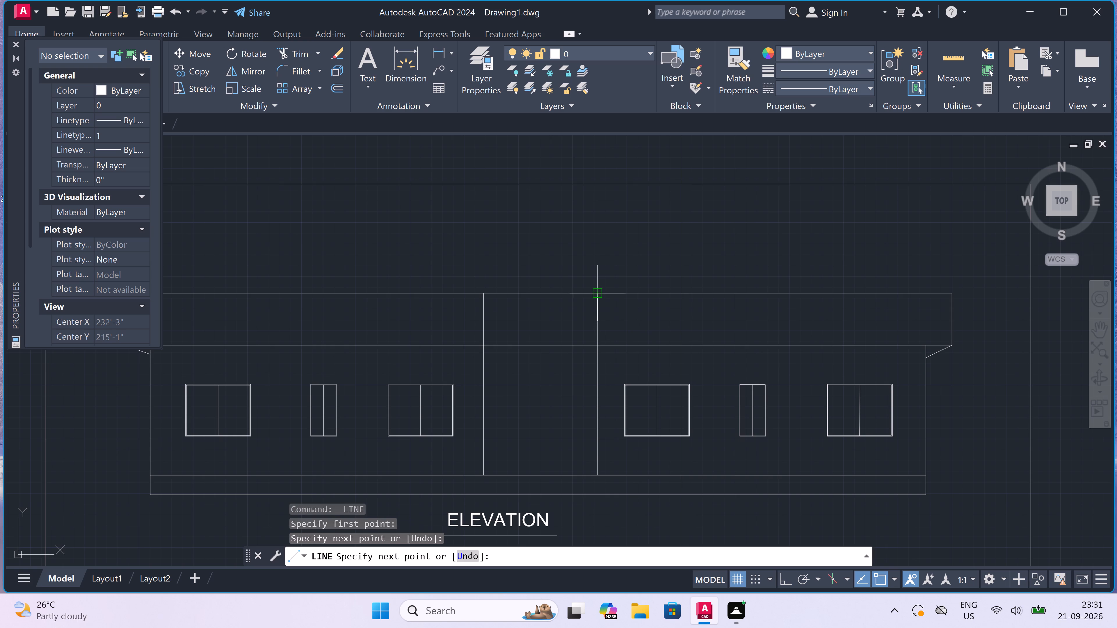
key("Escape")
Trim the roof band's bottom edge between the two vertical lines of the central bay.
type("TR")
key("space")
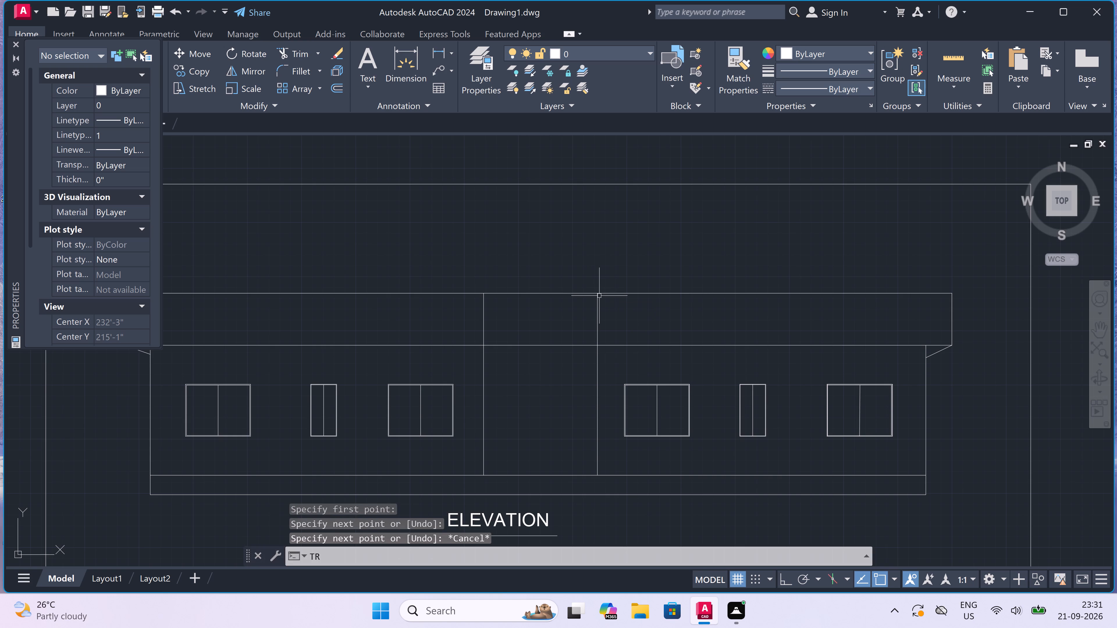
left_click_drag(558, 334, 556, 340)
left_click(547, 376)
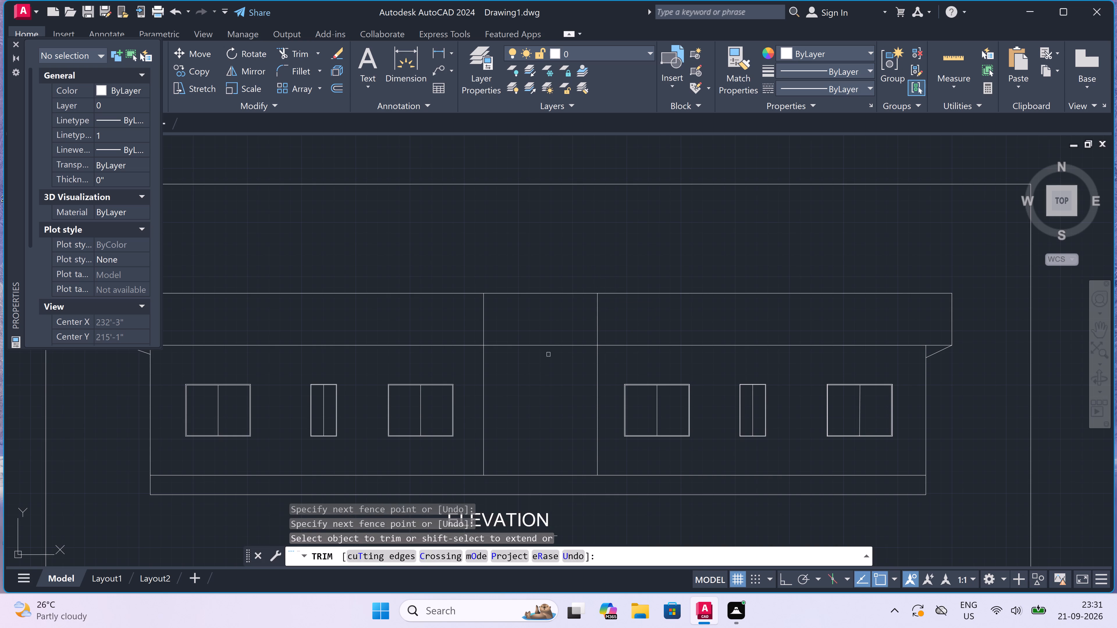
left_click(549, 341)
key("Escape")
With Ortho on, draw a line from the roof band's top left corner 2" down and straight across to the band's right edge.
scroll(545, 336, "down", 2)
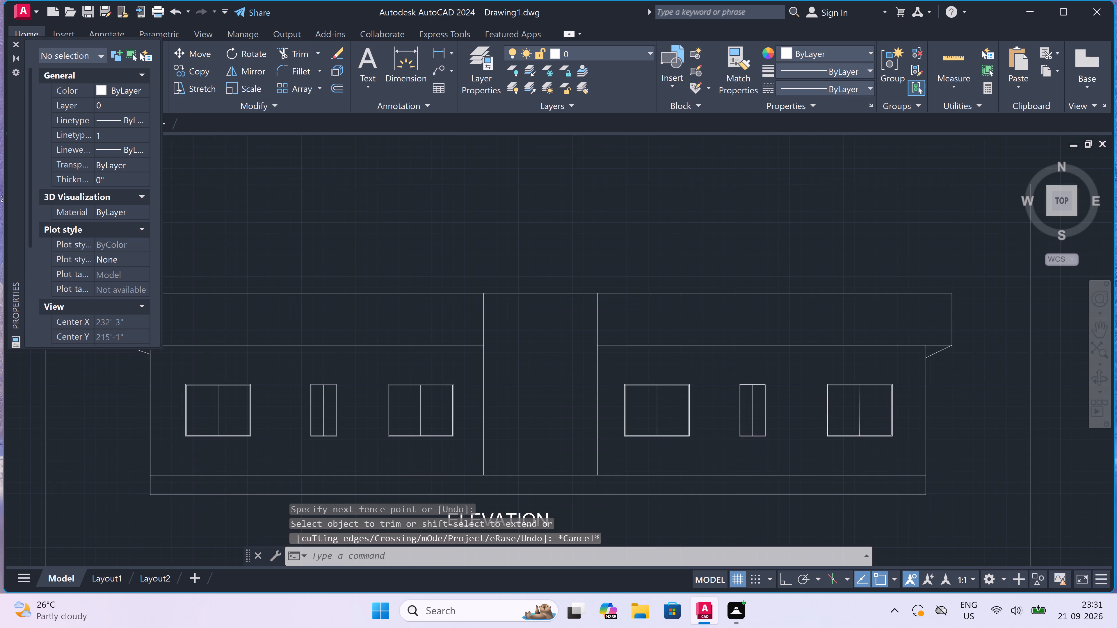
scroll(545, 336, "up", 1)
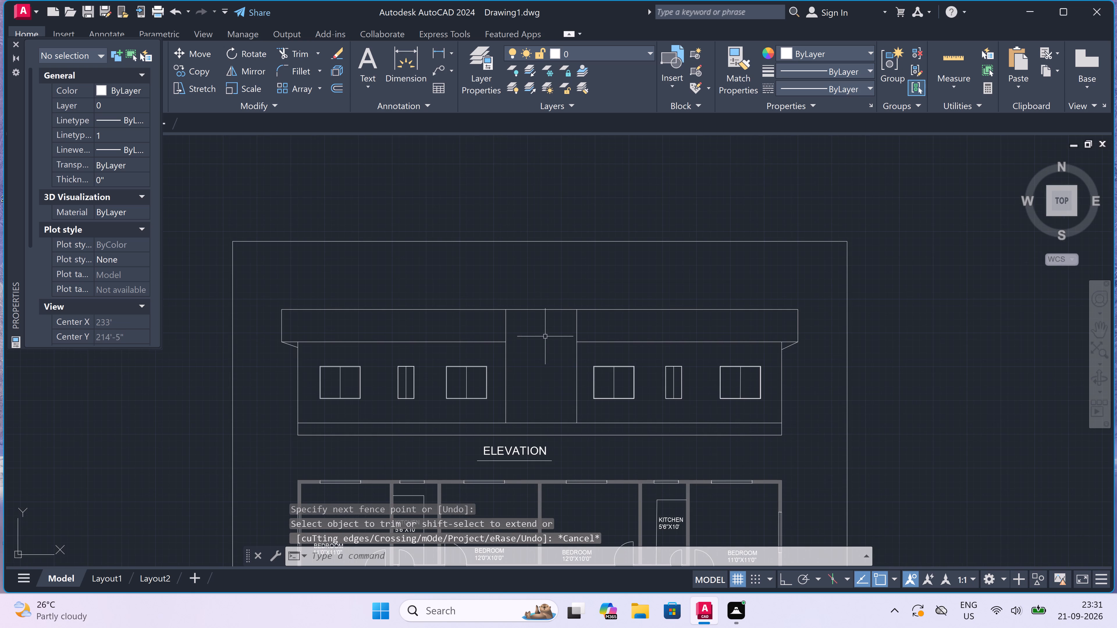
type("L")
key("space")
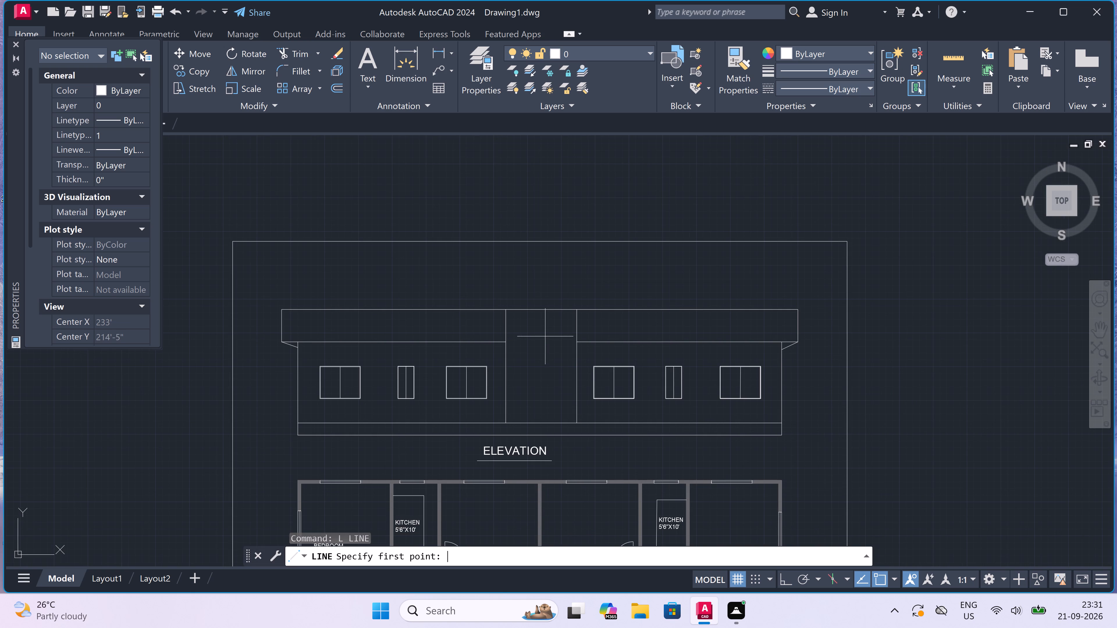
scroll(545, 336, "down", 1)
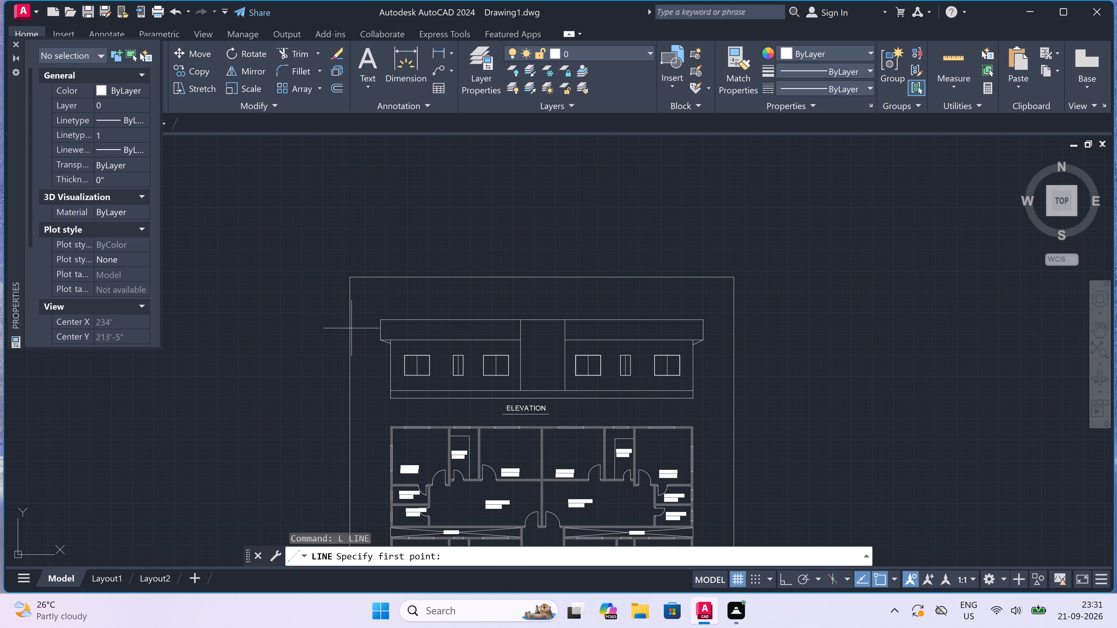
scroll(384, 325, "up", 3)
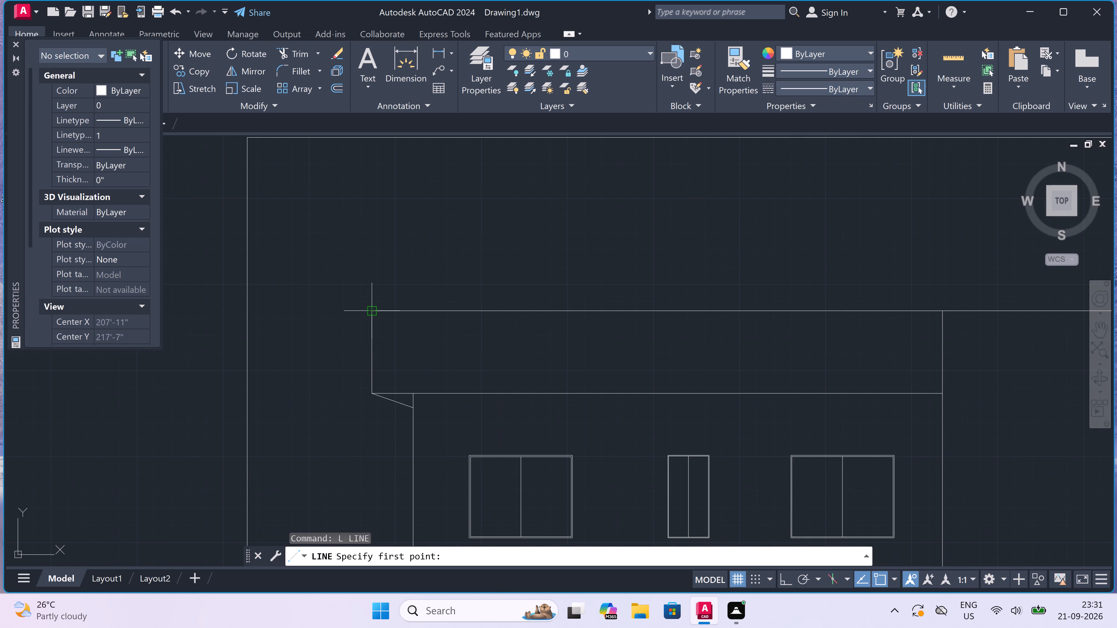
scroll(374, 311, "up", 2)
left_click_drag(369, 314, 370, 339)
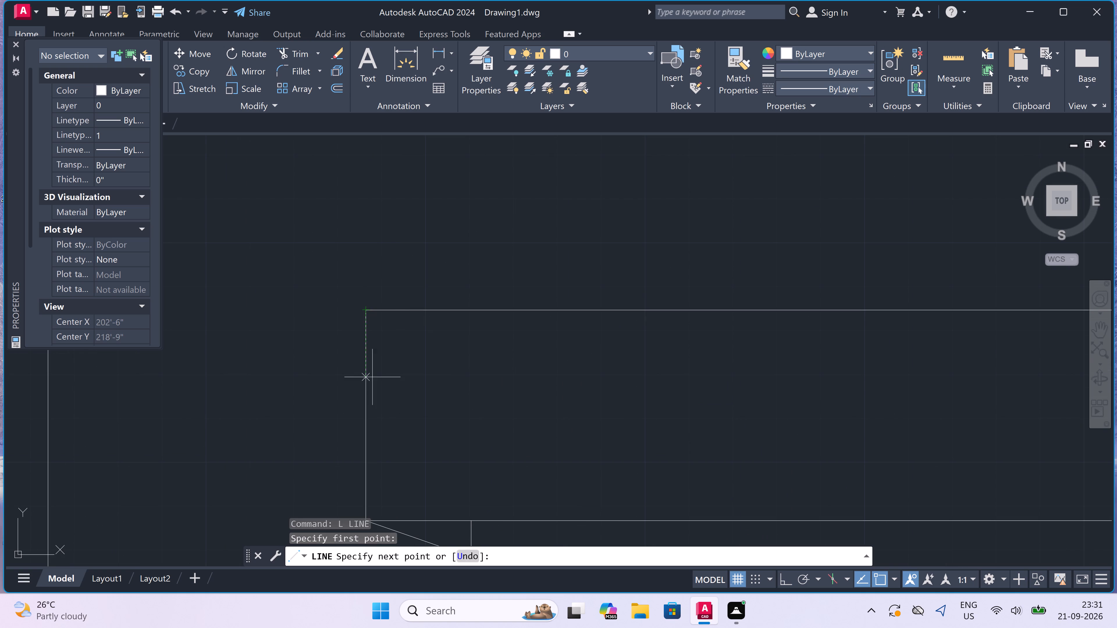
key("F8")
type("2\"")
key("space")
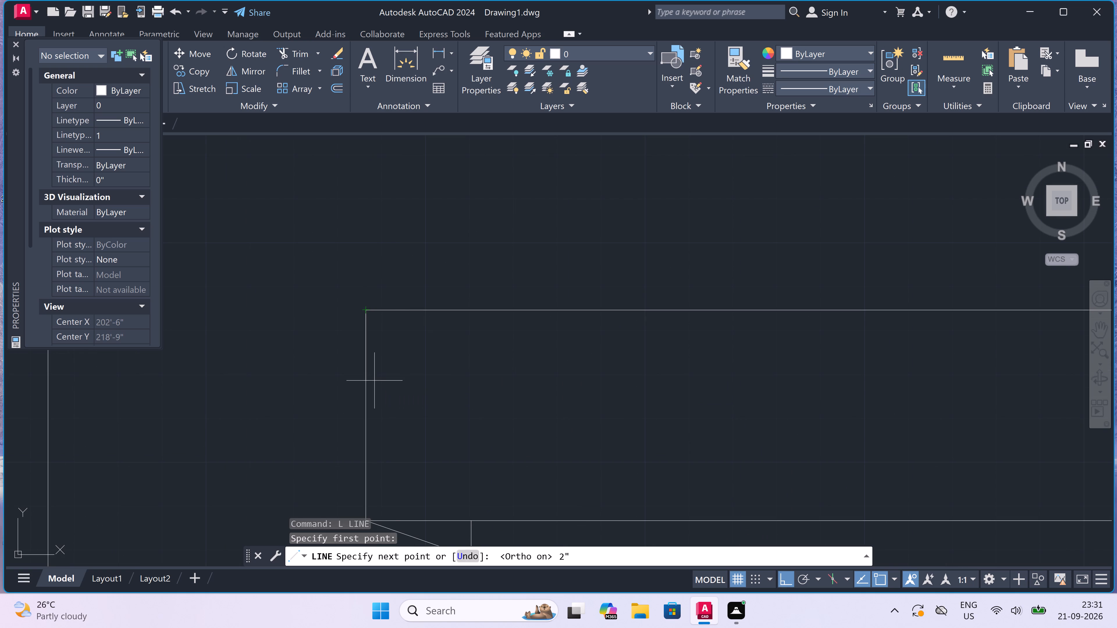
scroll(638, 325, "down", 3)
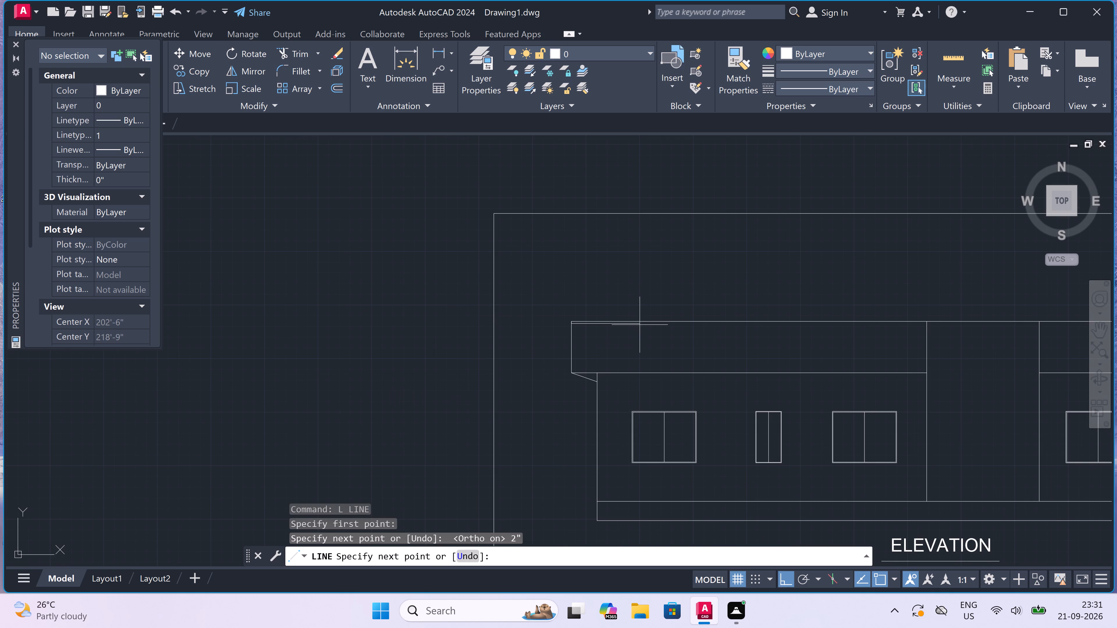
scroll(646, 322, "down", 1)
scroll(834, 321, "up", 3)
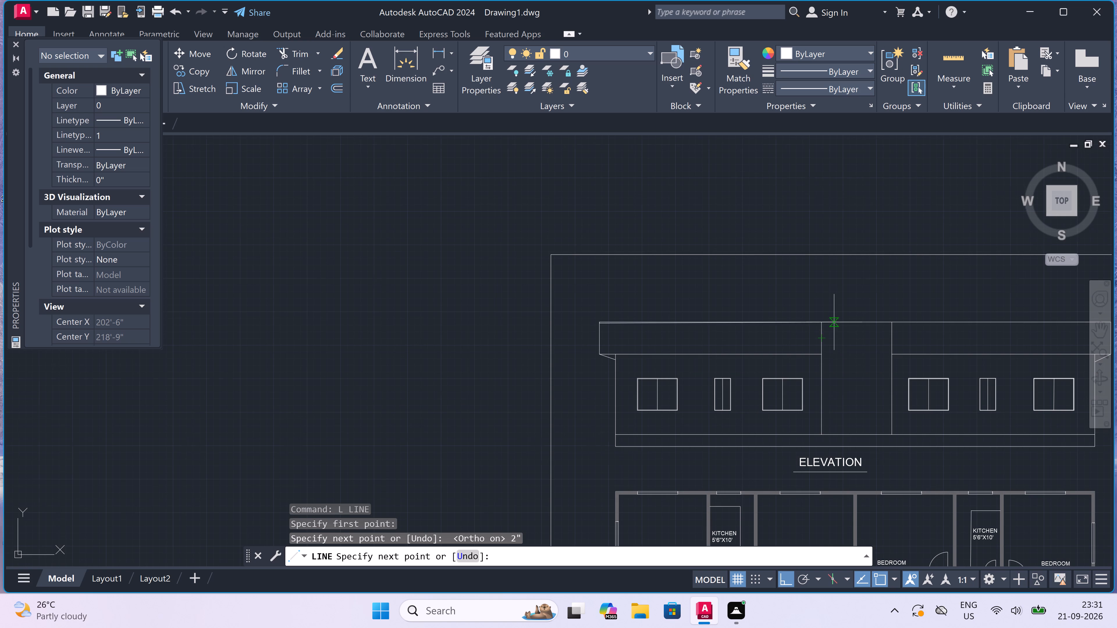
scroll(771, 329, "up", 3)
scroll(791, 330, "down", 1)
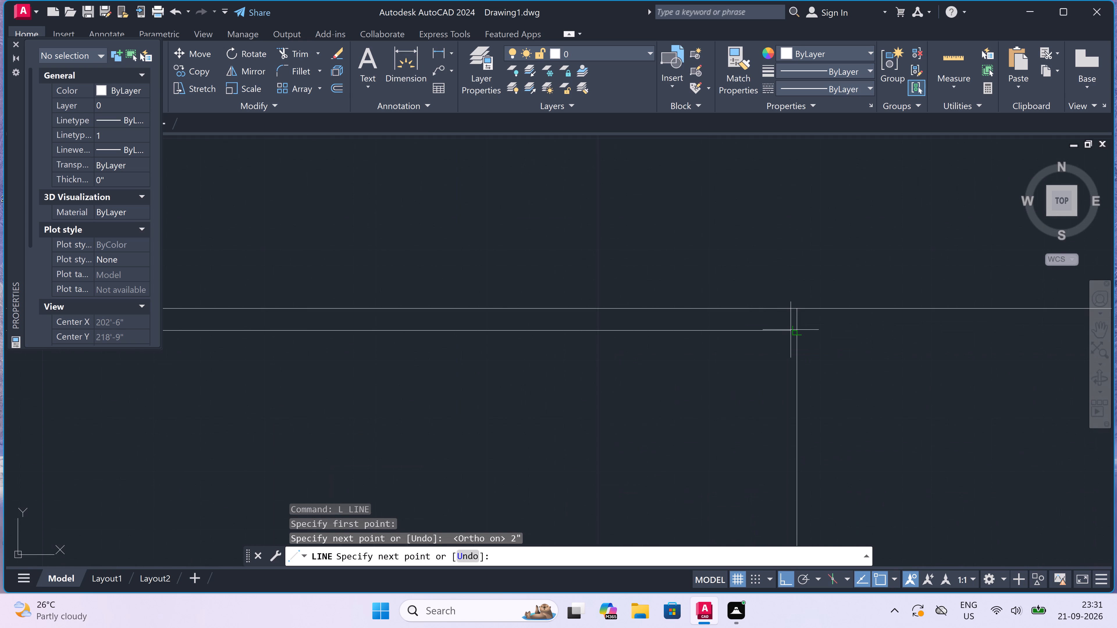
scroll(791, 330, "down", 6)
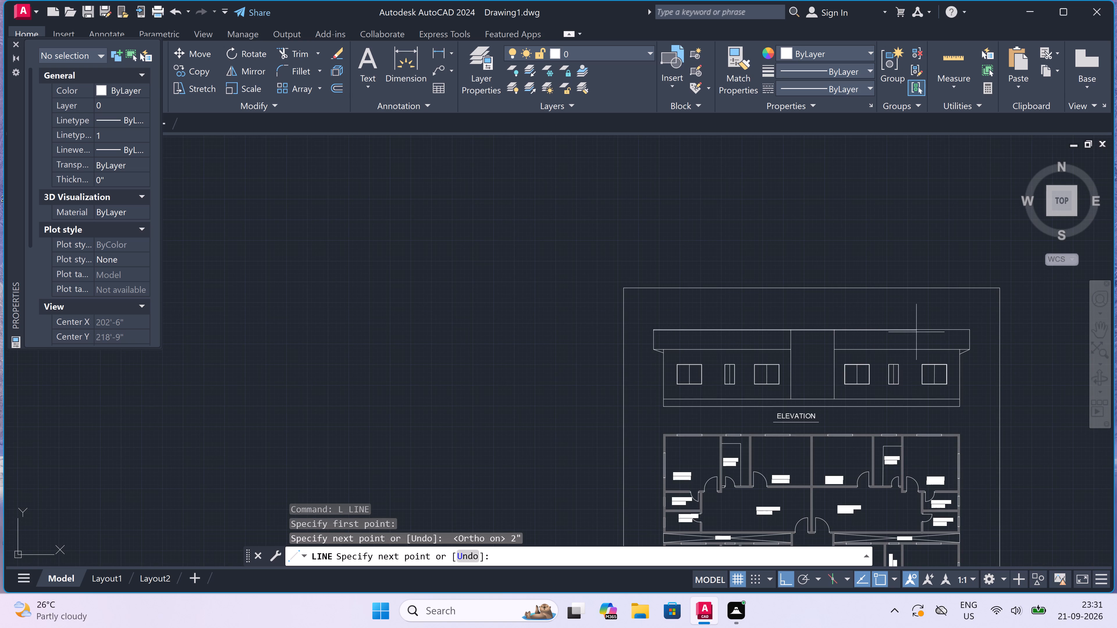
scroll(966, 332, "up", 4)
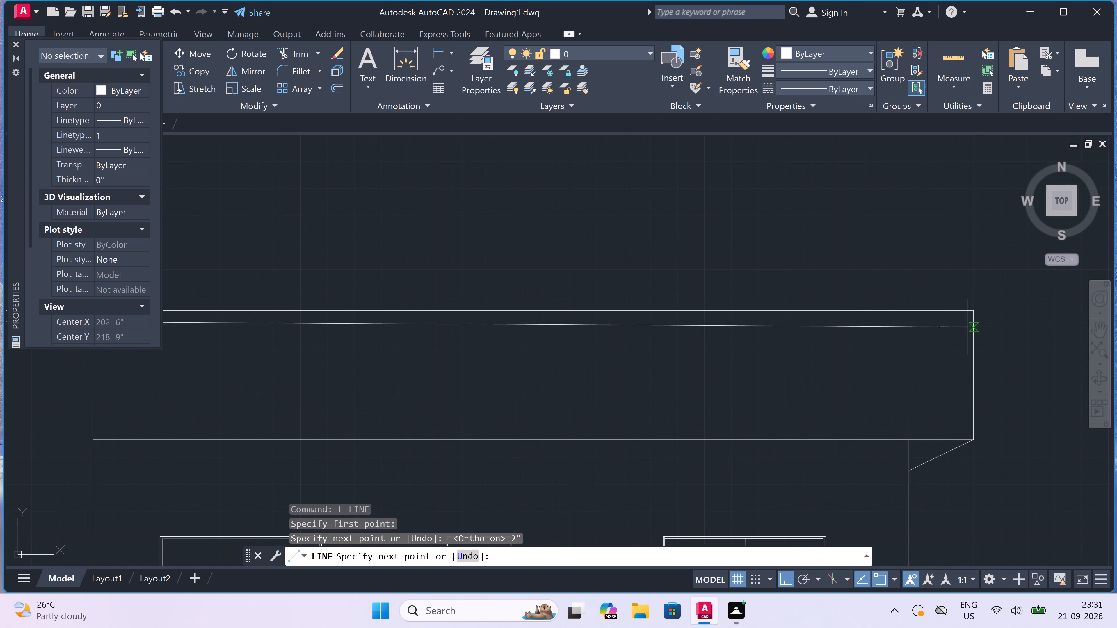
scroll(970, 324, "up", 3)
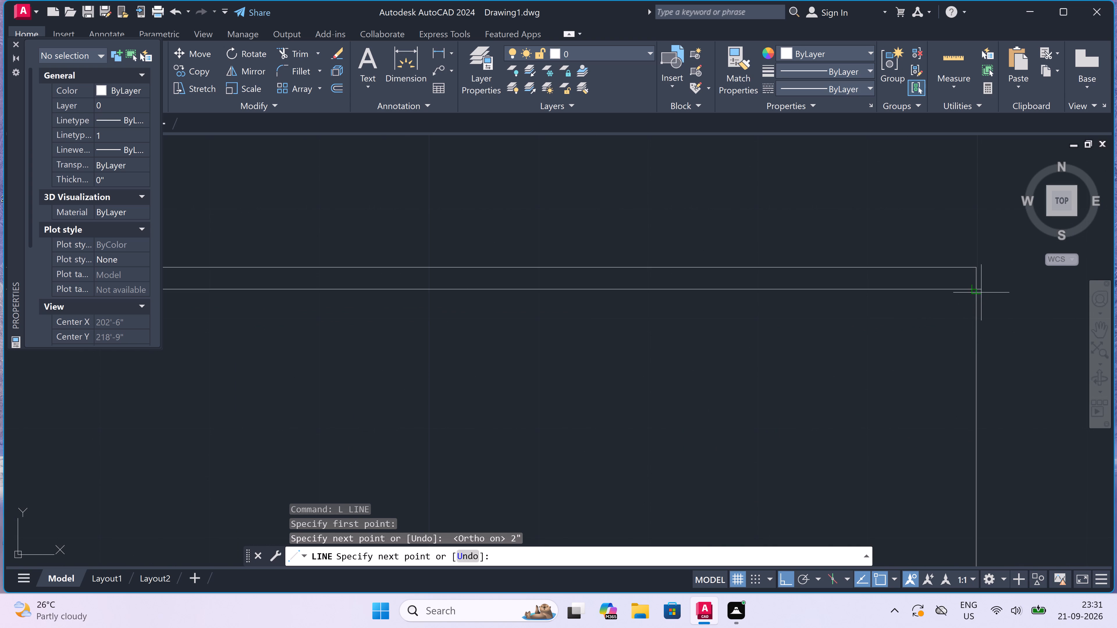
left_click(977, 288)
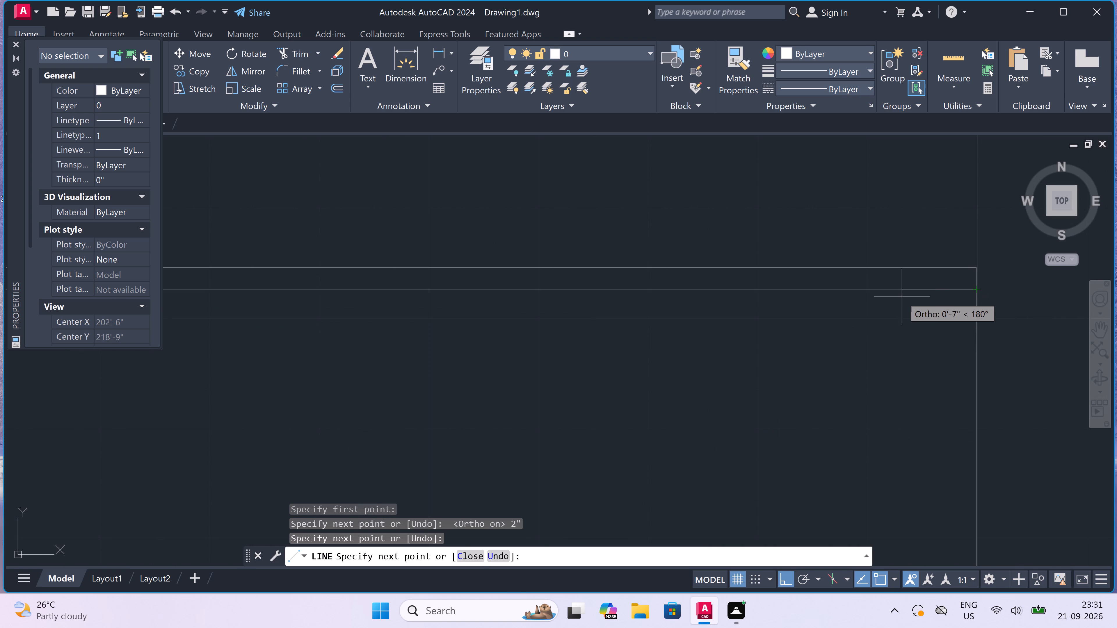
Continue the line 2" inward from the roof band's right edge and straight down to the band's bottom edge.
type("2\"")
key("space")
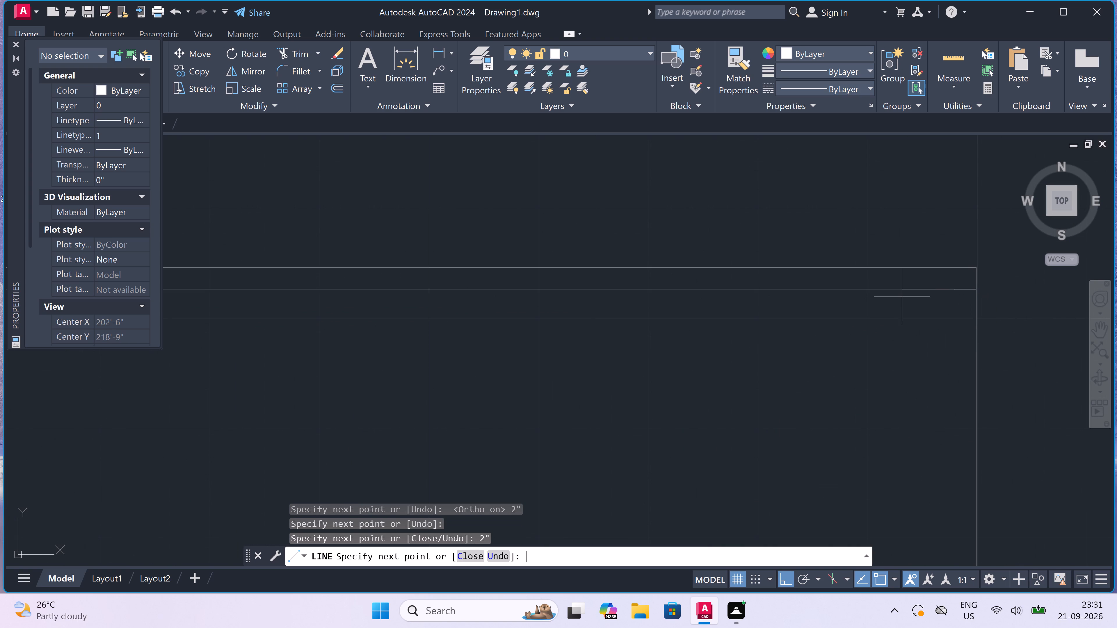
scroll(902, 297, "down", 4)
scroll(902, 356, "up", 4)
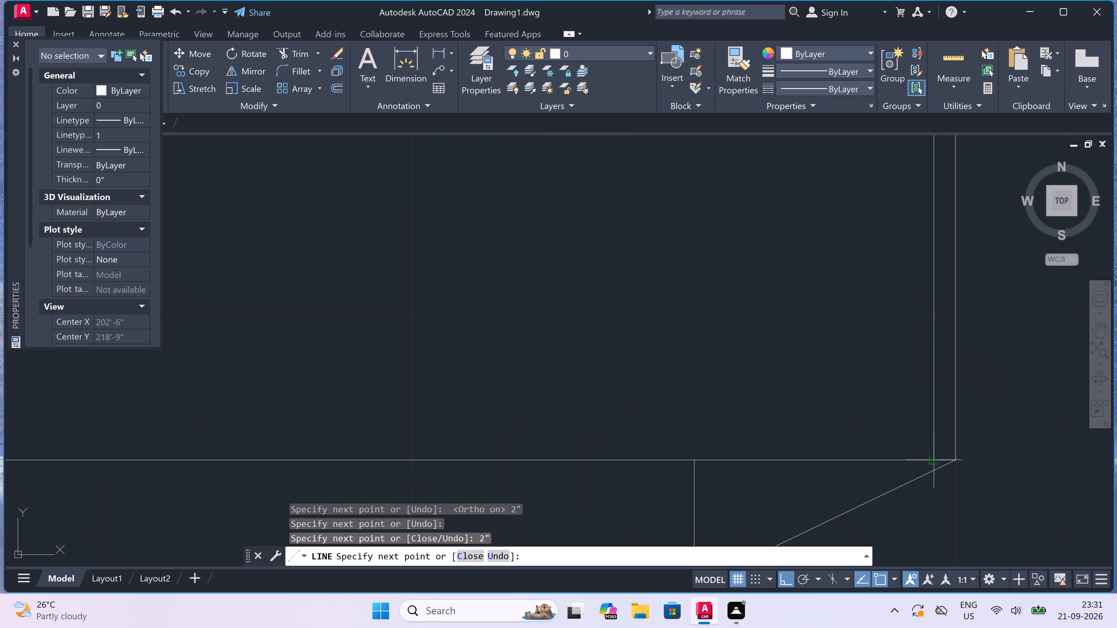
left_click(936, 456)
Continue the line 2" up from the roof band's bottom edge and straight across to the band's left edge.
type("2\"")
key("space")
scroll(932, 387, "down", 3)
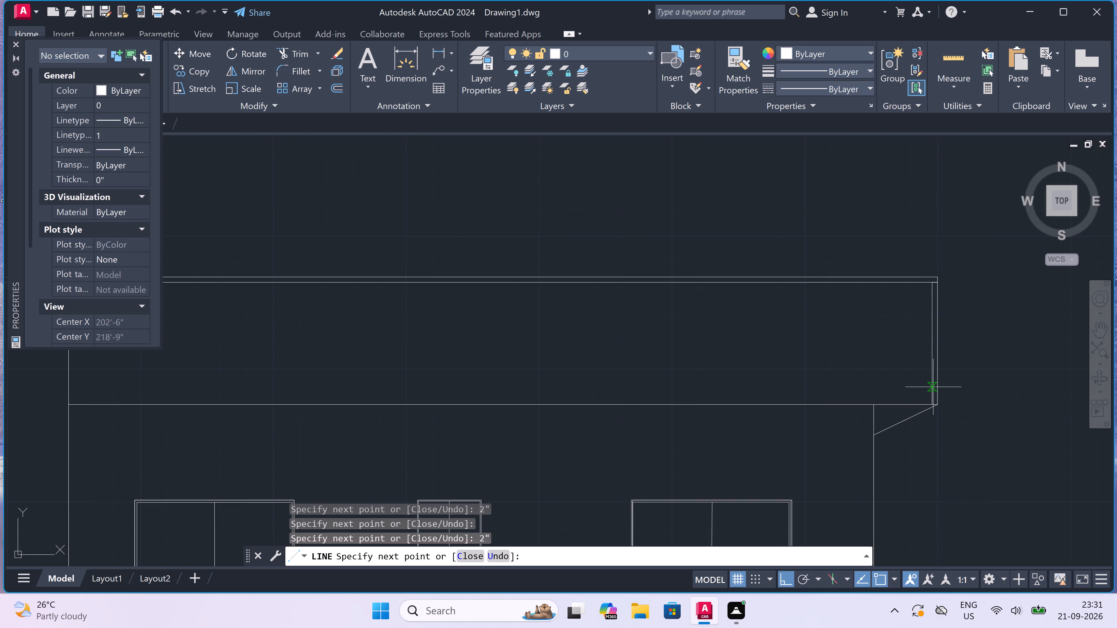
scroll(938, 389, "down", 3)
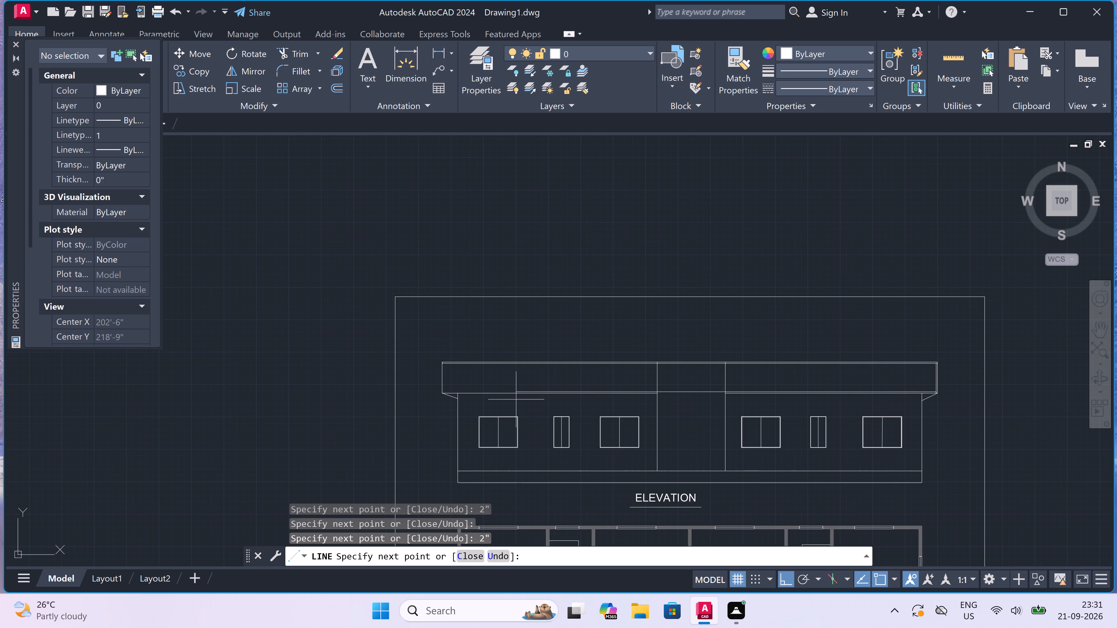
scroll(430, 381, "up", 3)
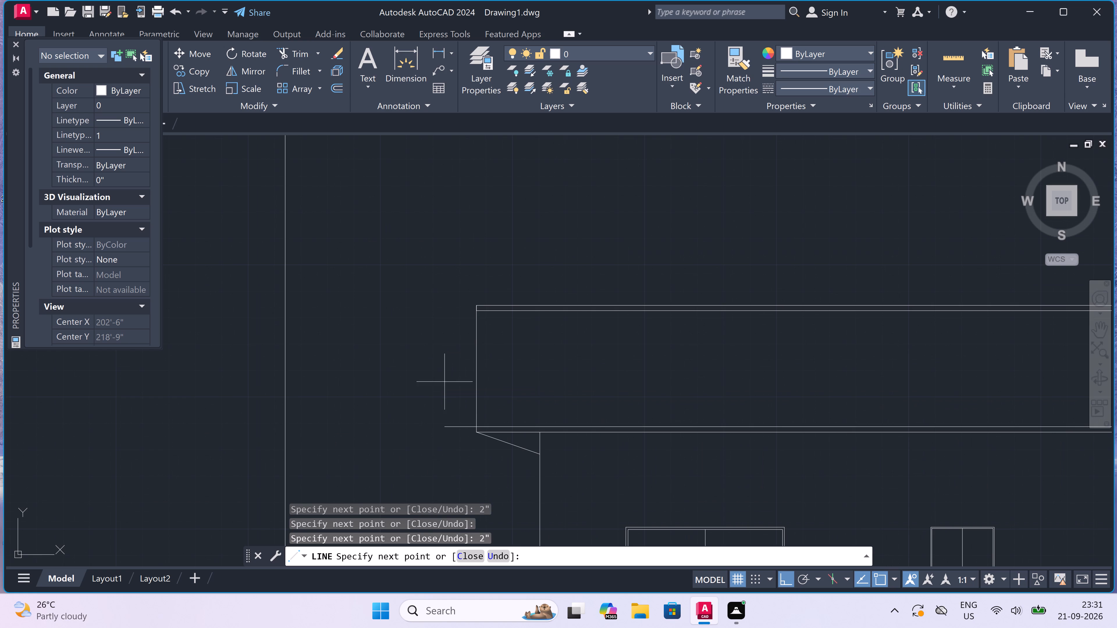
scroll(481, 417, "up", 3)
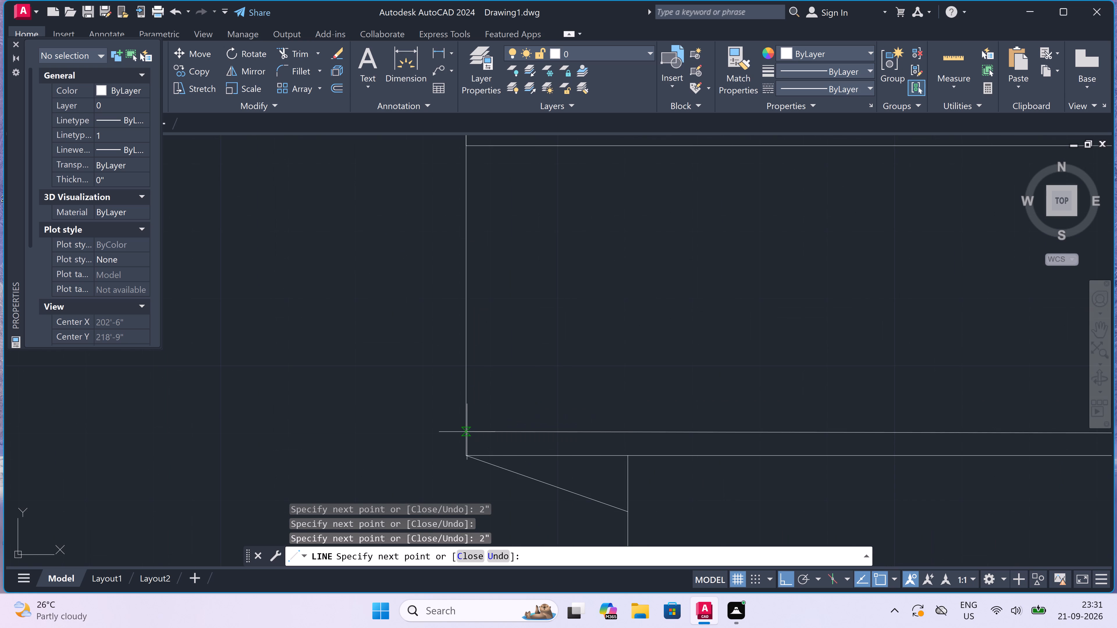
left_click(464, 438)
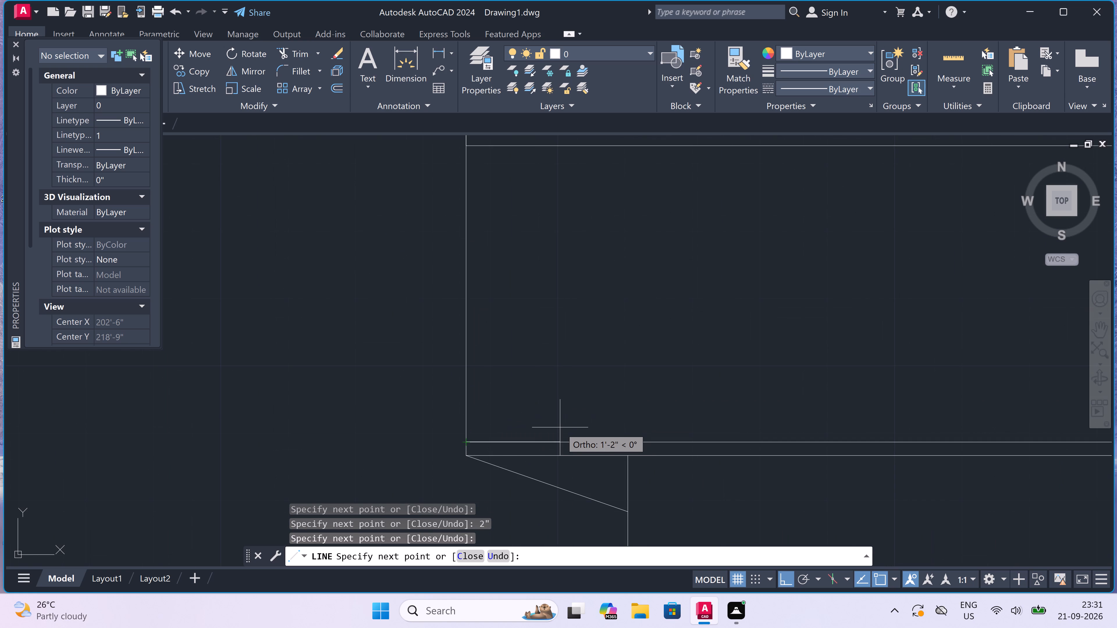
Continue the line 2" inward from the roof band's left edge and up to the upper inner line, completing the inner outline.
type("2\"")
key("space")
scroll(528, 361, "down", 1)
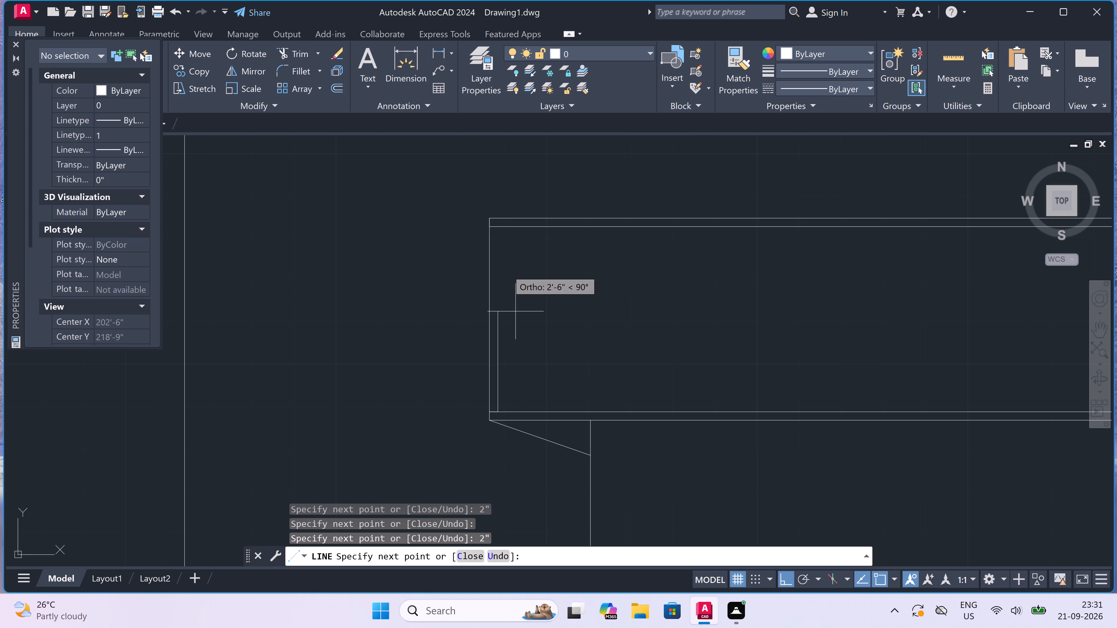
scroll(508, 226, "up", 3)
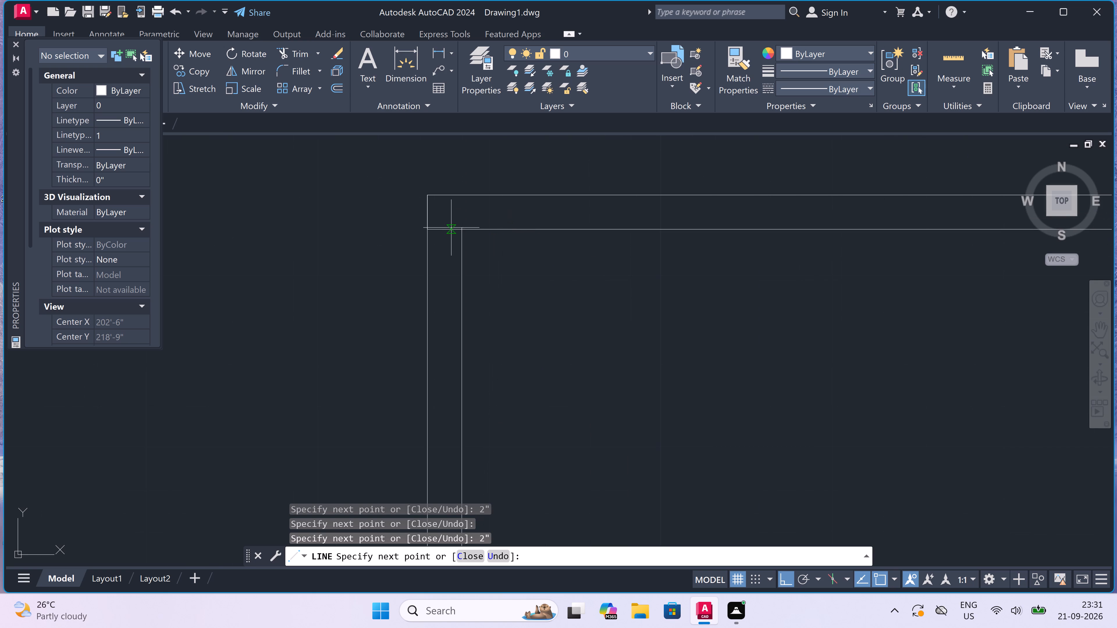
left_click(461, 230)
key("Escape")
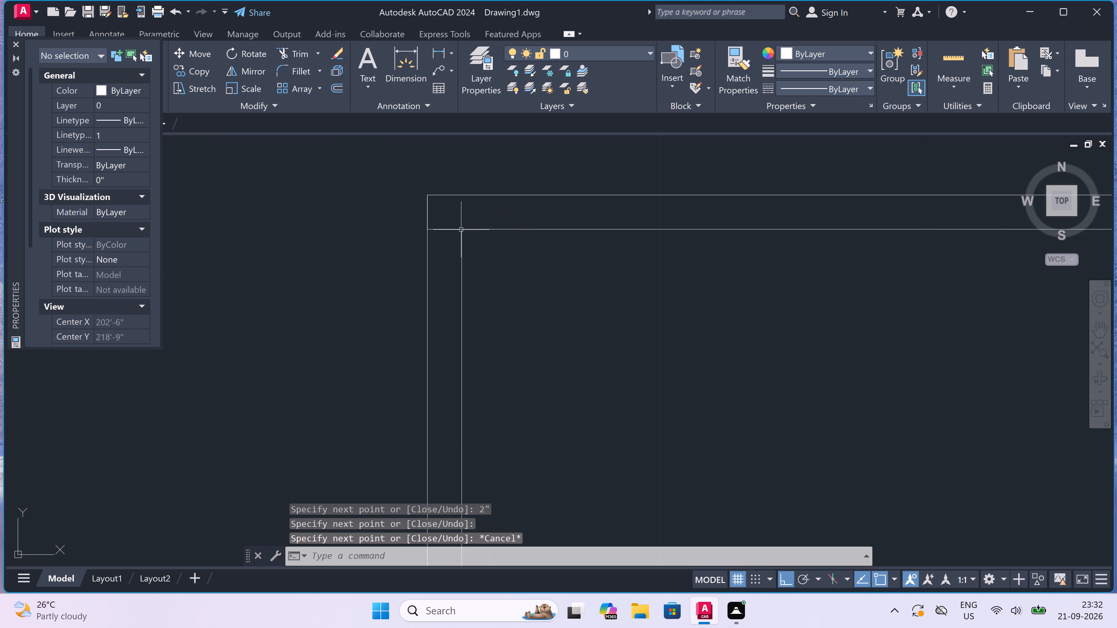
Trim the short line ends protruding past the inner outline's upper and lower corners at the roof band's left end.
type("TR")
key("space")
left_click(447, 231)
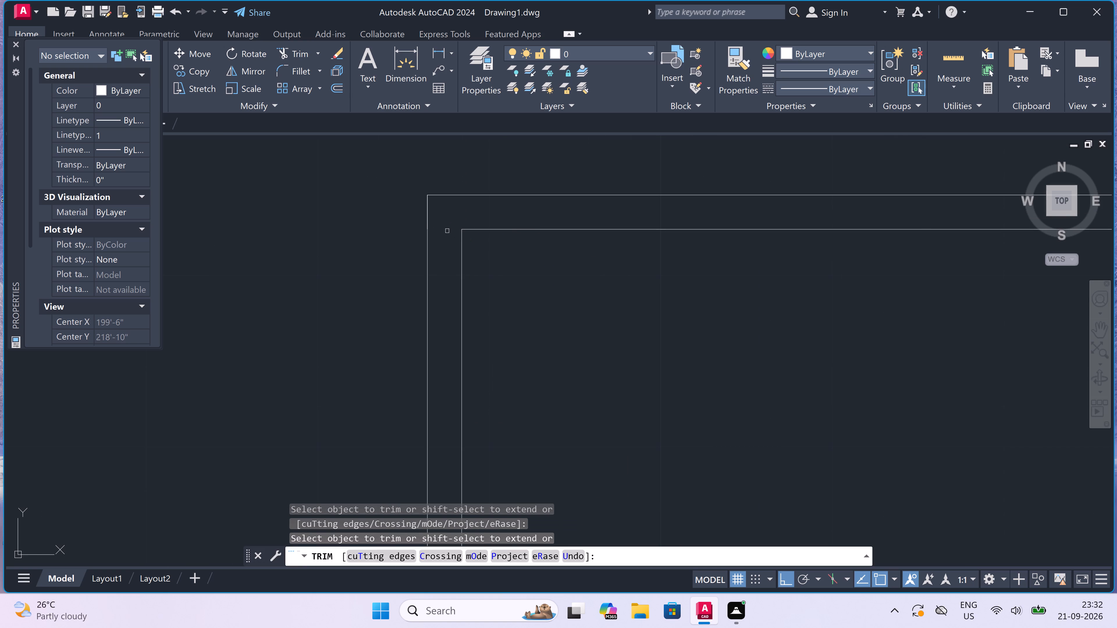
scroll(447, 231, "down", 3)
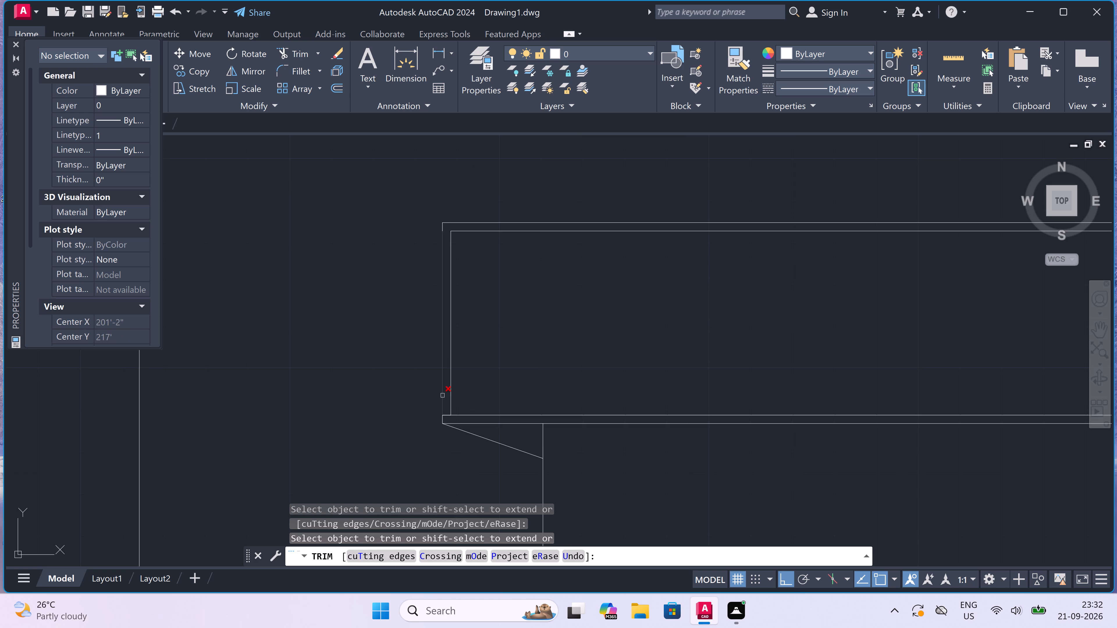
scroll(446, 414, "up", 3)
left_click_drag(446, 414, 445, 425)
left_click_drag(445, 427, 445, 430)
left_click(445, 430)
scroll(445, 430, "down", 2)
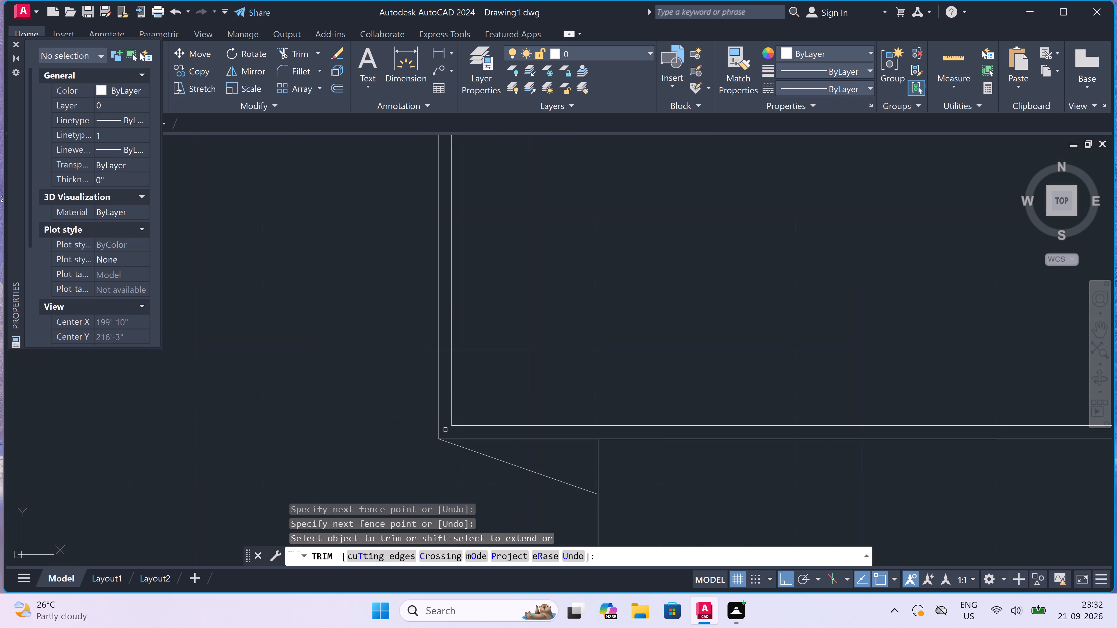
Trim the inner outline's lower and upper horizontal lines between the two vertical lines of the central bay.
scroll(445, 430, "down", 5)
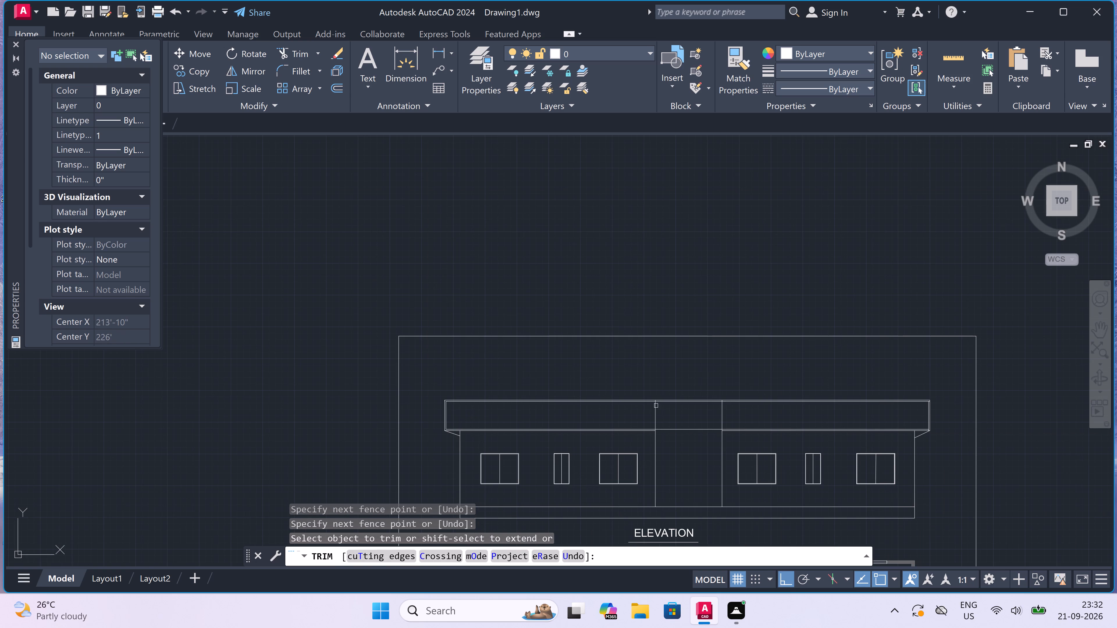
left_click_drag(684, 411, 684, 421)
left_click(686, 456)
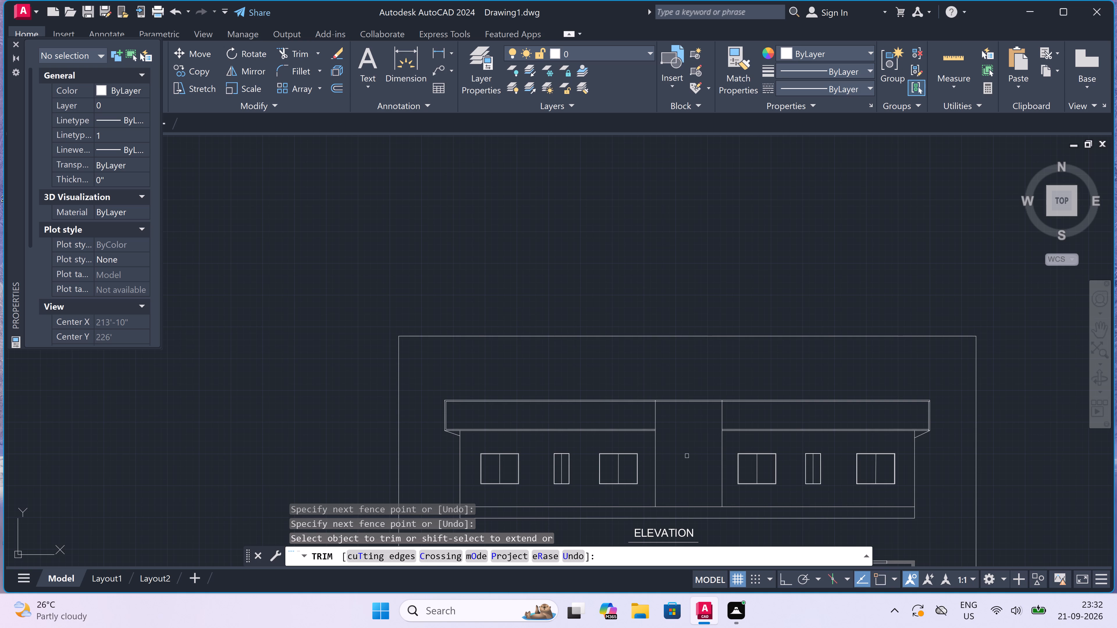
scroll(682, 403, "up", 4)
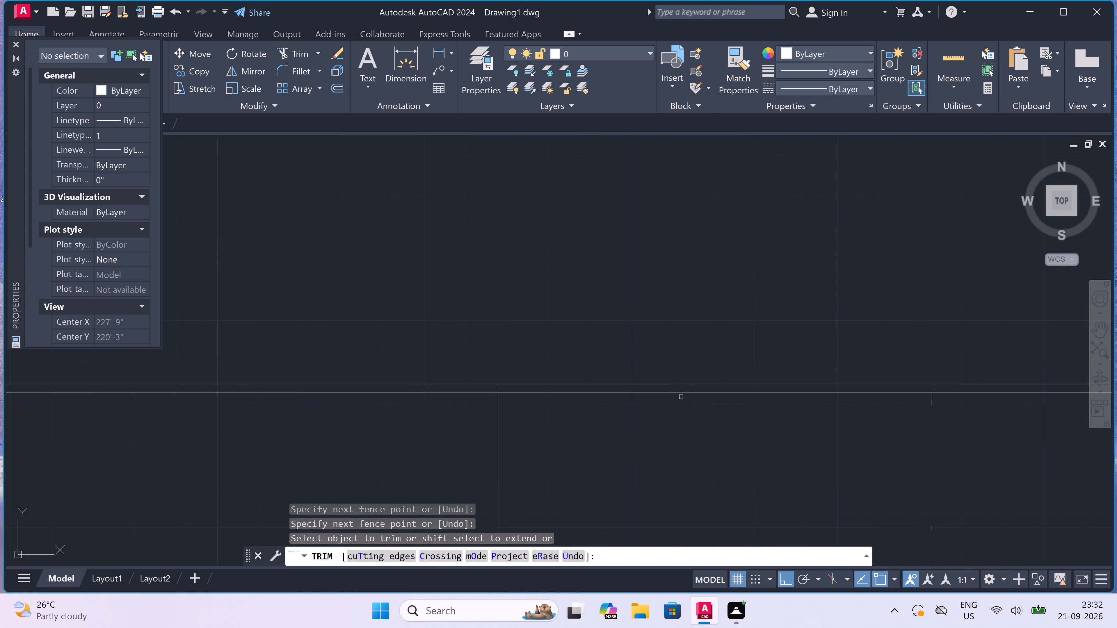
left_click(680, 390)
scroll(652, 417, "down", 5)
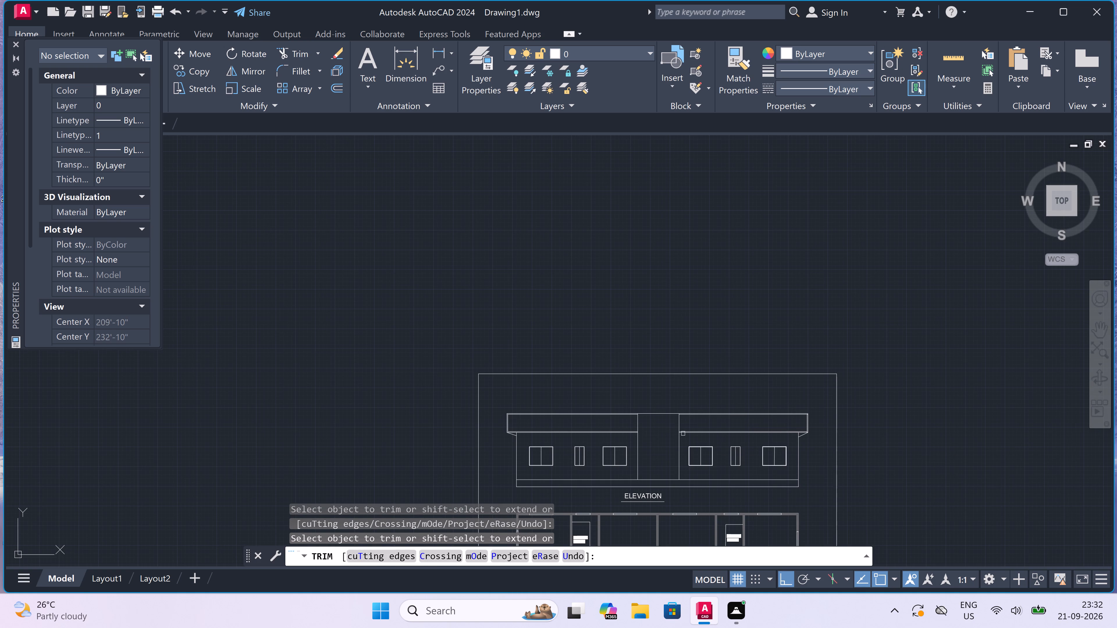
scroll(680, 435, "up", 3)
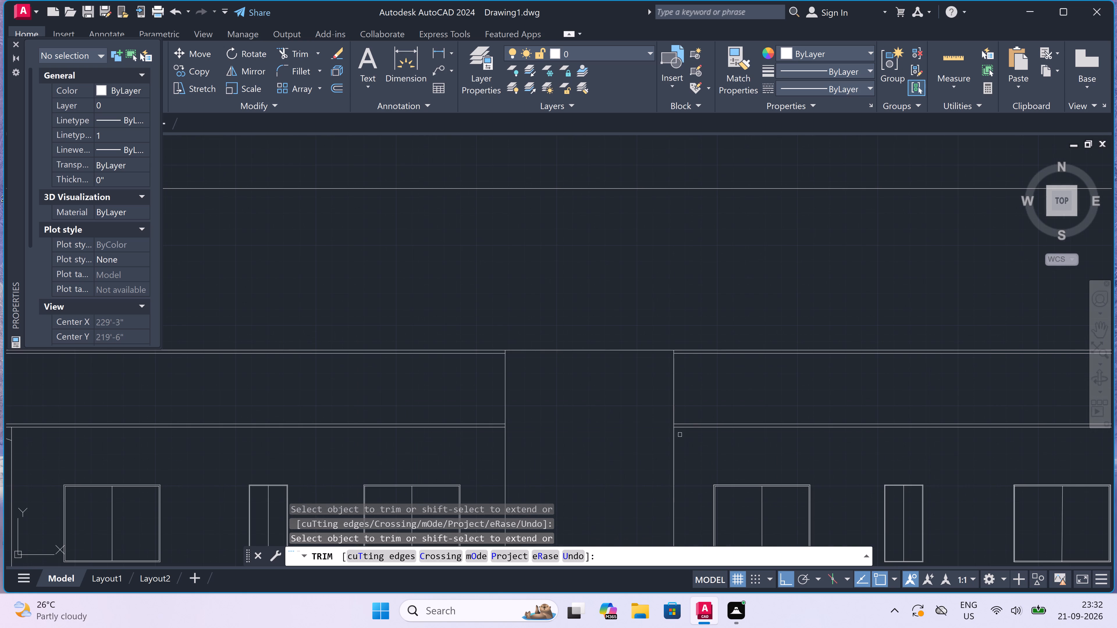
Trim the short line ends protruding past the inner outline's lower and upper corners at the roof band's right end.
scroll(675, 424, "up", 3)
scroll(586, 420, "down", 2)
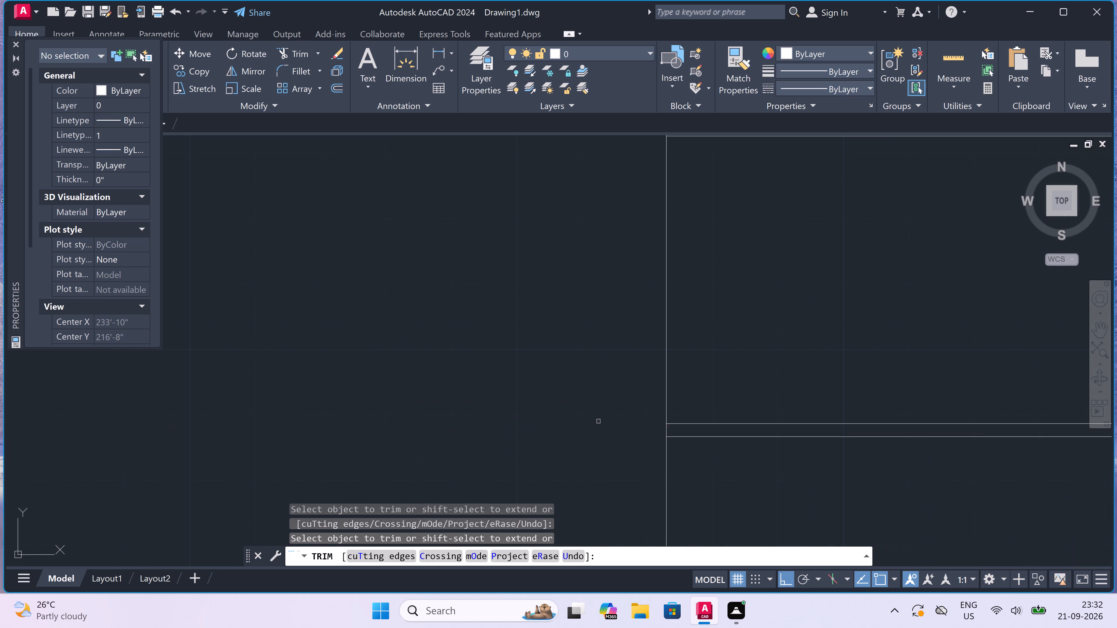
scroll(586, 420, "down", 4)
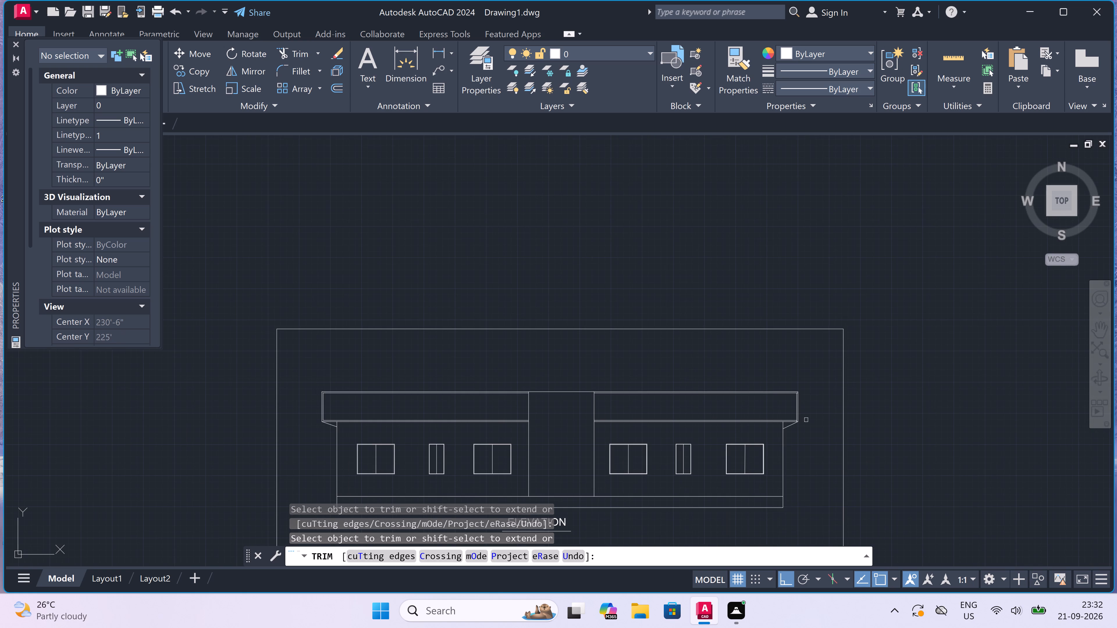
scroll(791, 415, "up", 3)
scroll(814, 432, "up", 4)
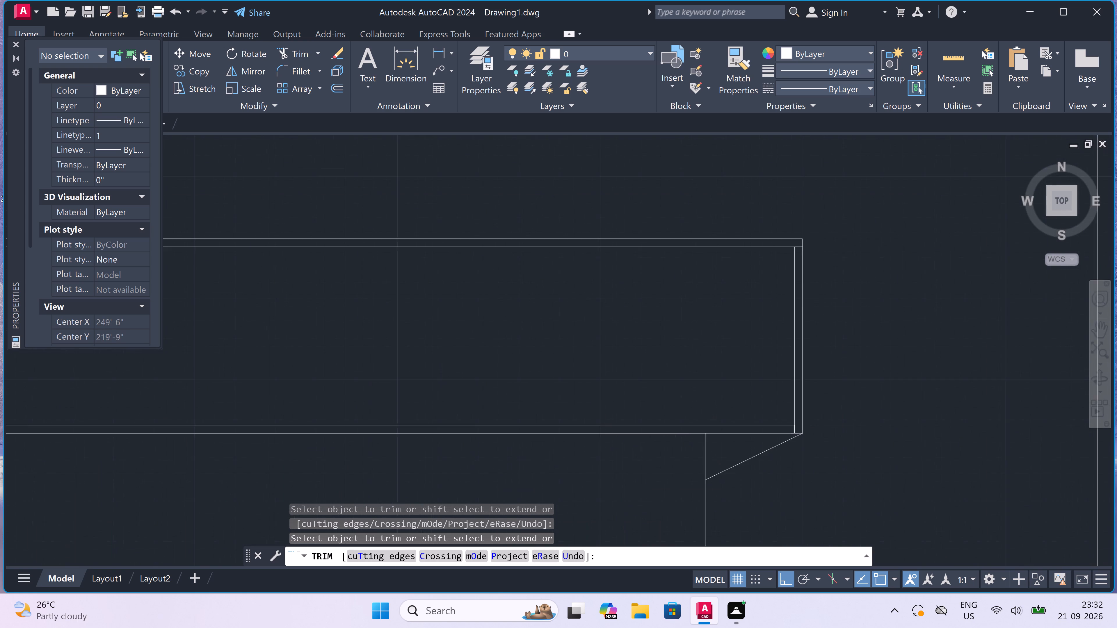
scroll(789, 429, "up", 3)
left_click(788, 429)
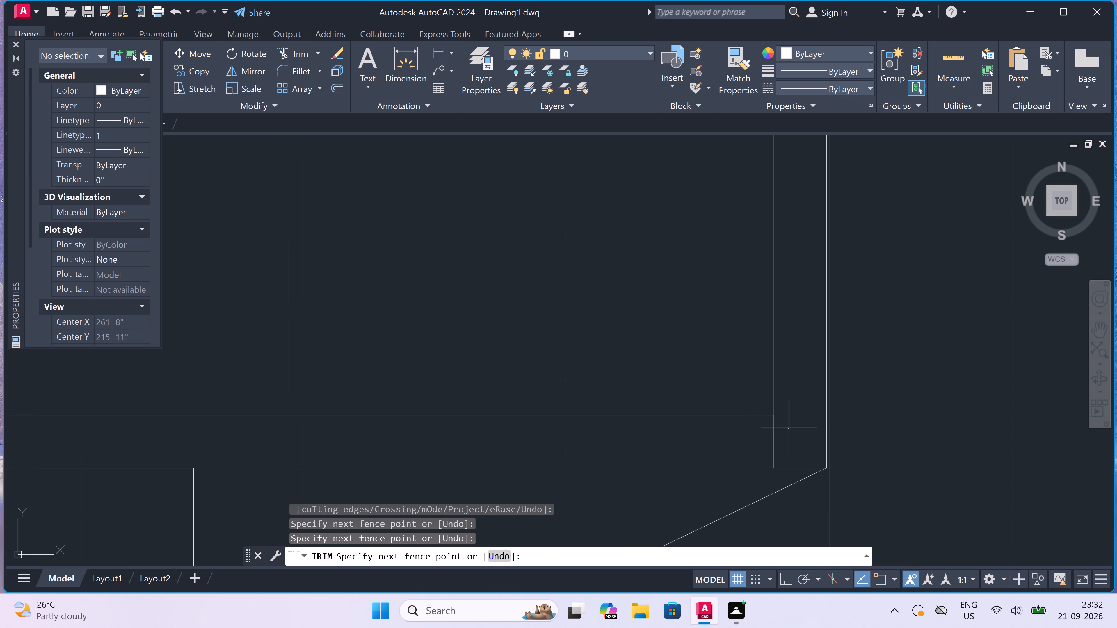
left_click(753, 436)
scroll(753, 436, "down", 7)
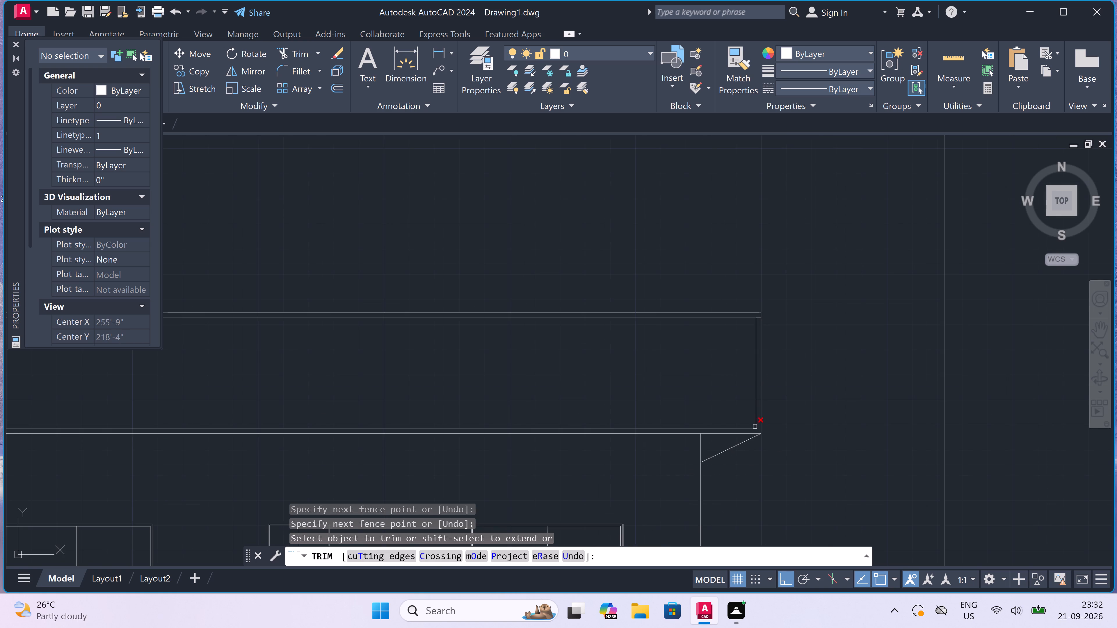
scroll(752, 312, "up", 3)
scroll(766, 337, "up", 3)
triple_click(778, 331)
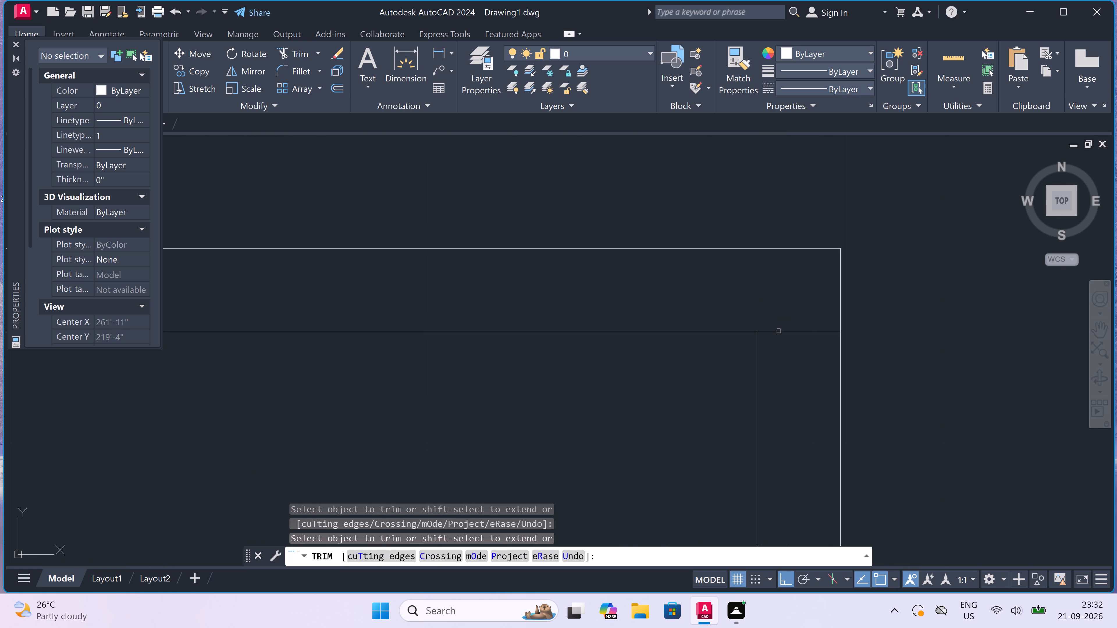
key("Escape")
With Ortho off, draw a steep slanted line in the right pane of the wide window just right of the central bay.
scroll(721, 323, "down", 2)
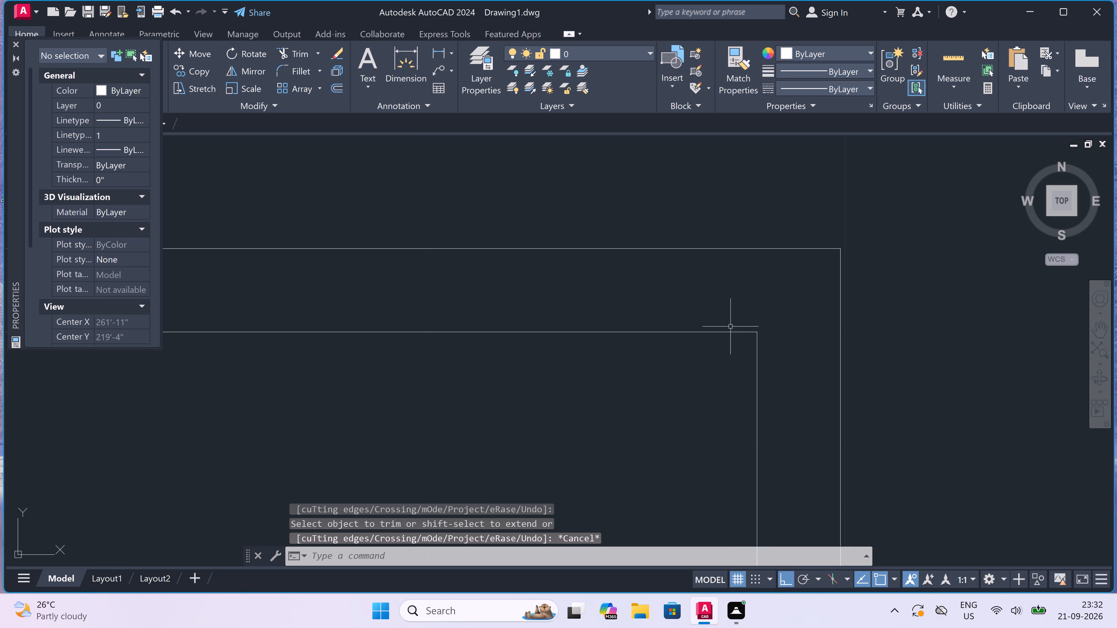
scroll(721, 323, "down", 9)
scroll(673, 337, "down", 2)
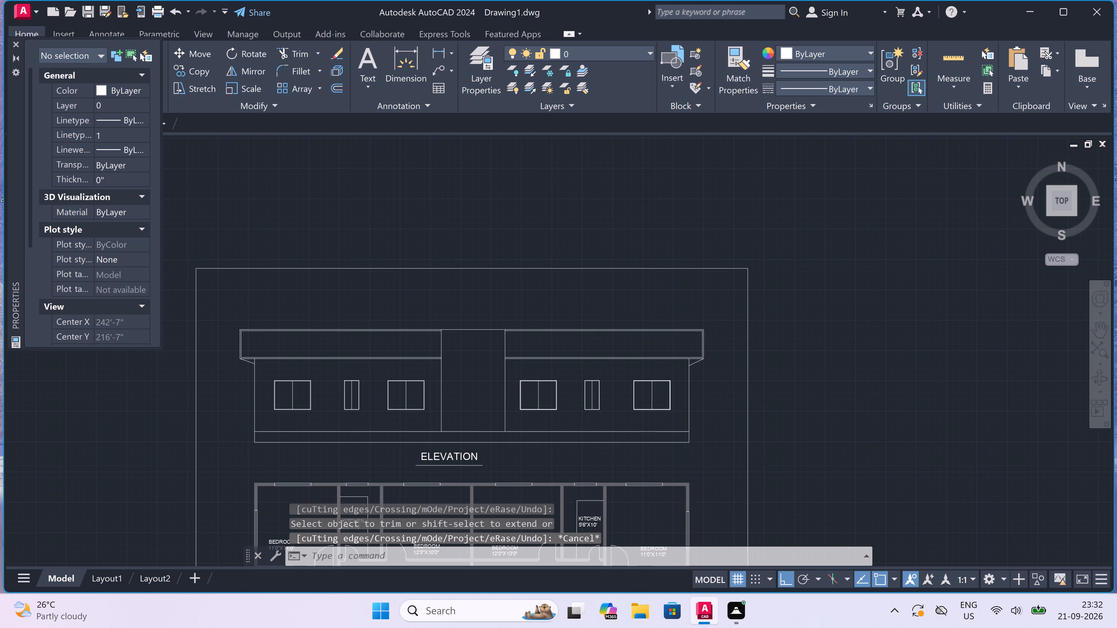
scroll(603, 372, "up", 4)
scroll(601, 371, "down", 1)
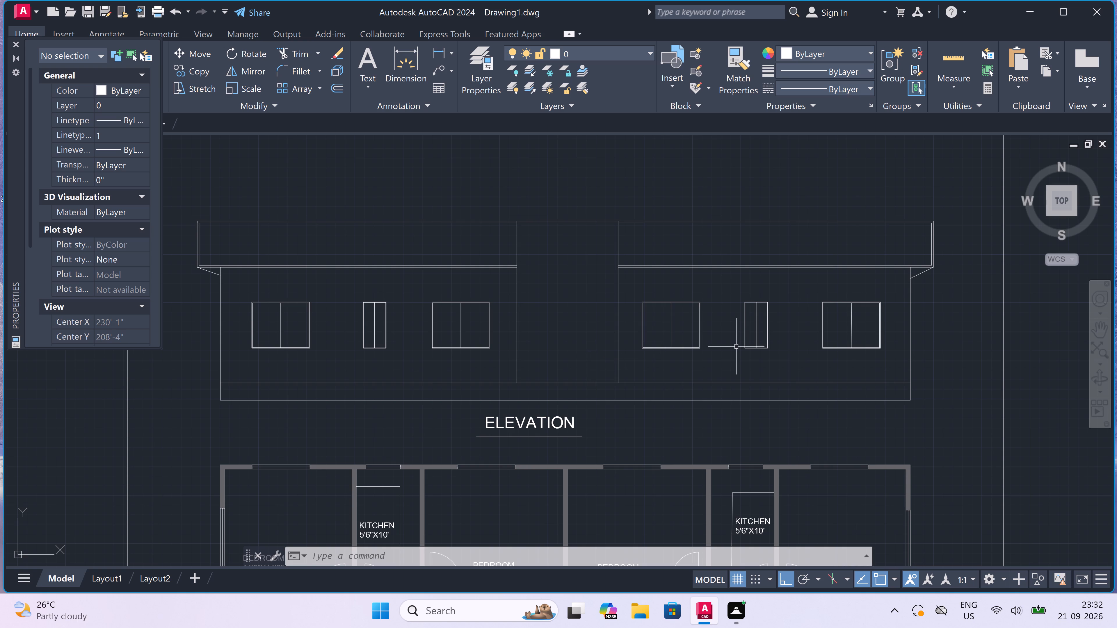
scroll(688, 320, "up", 3)
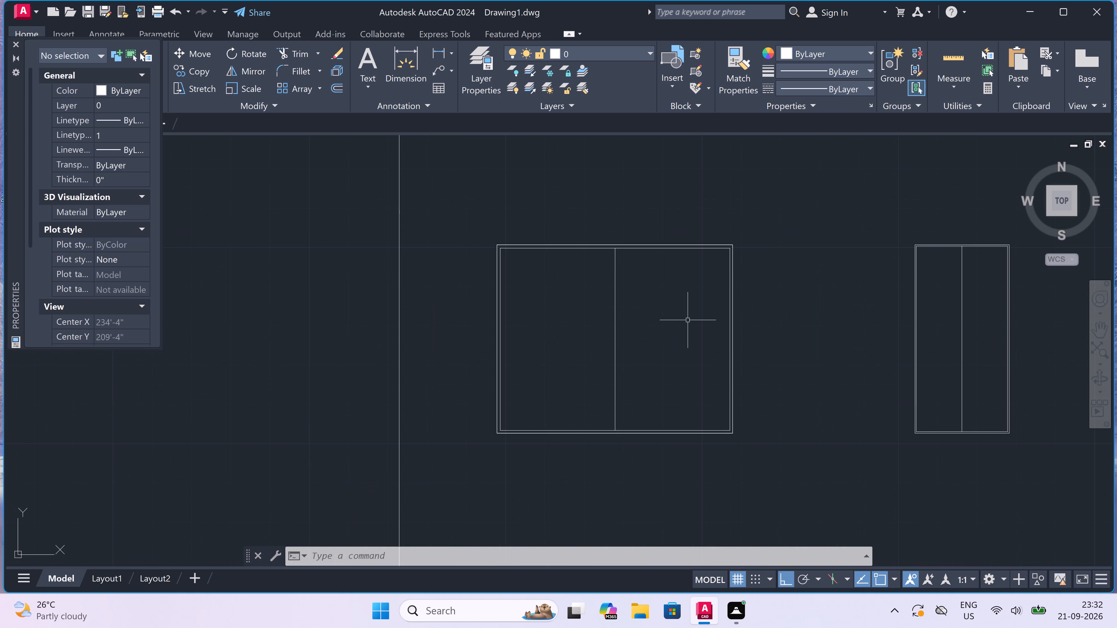
scroll(688, 320, "up", 1)
type("L")
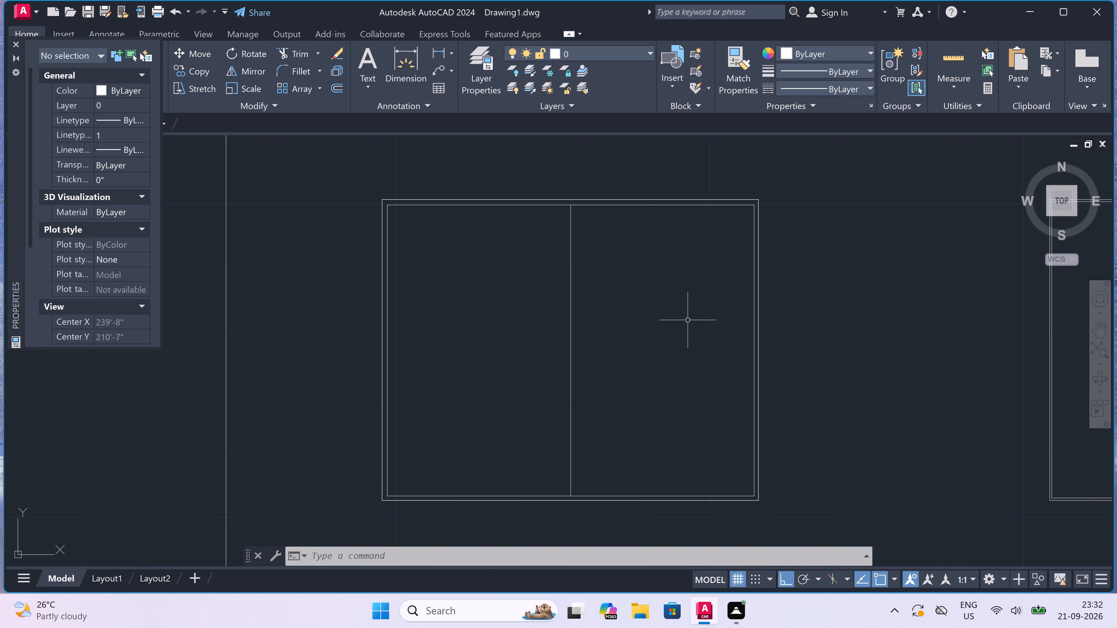
key("space")
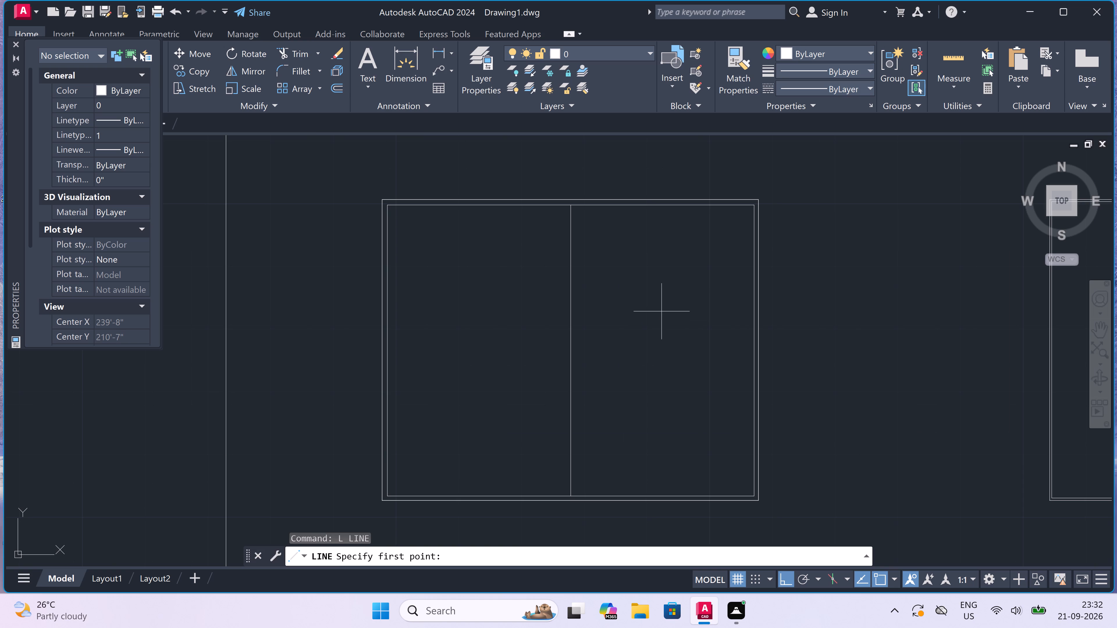
left_click(671, 312)
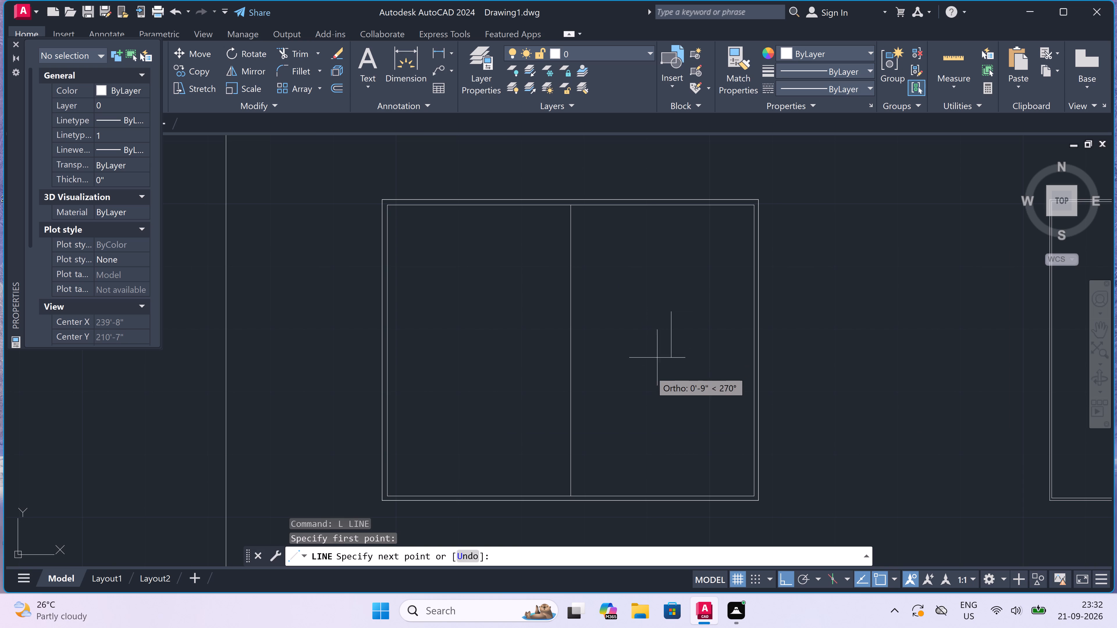
key("F8")
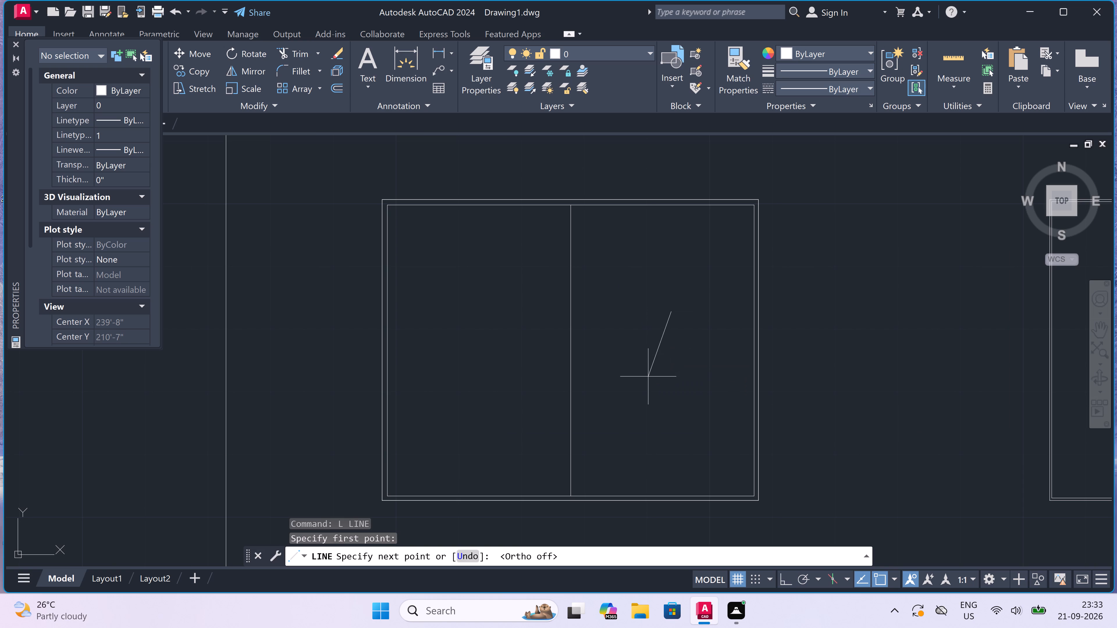
left_click(652, 382)
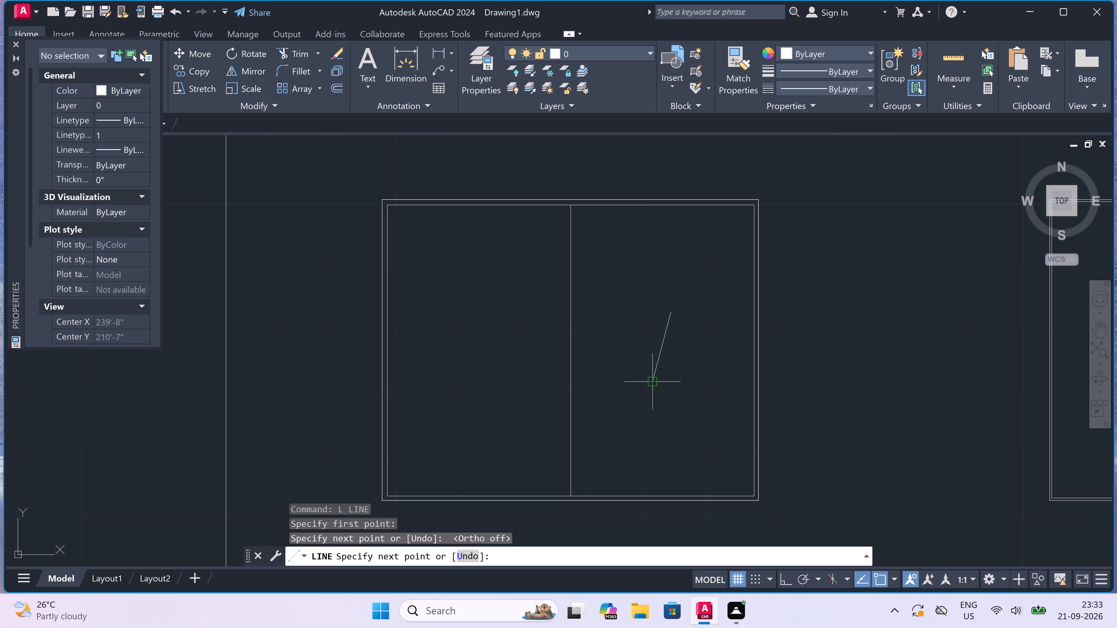
key("Escape")
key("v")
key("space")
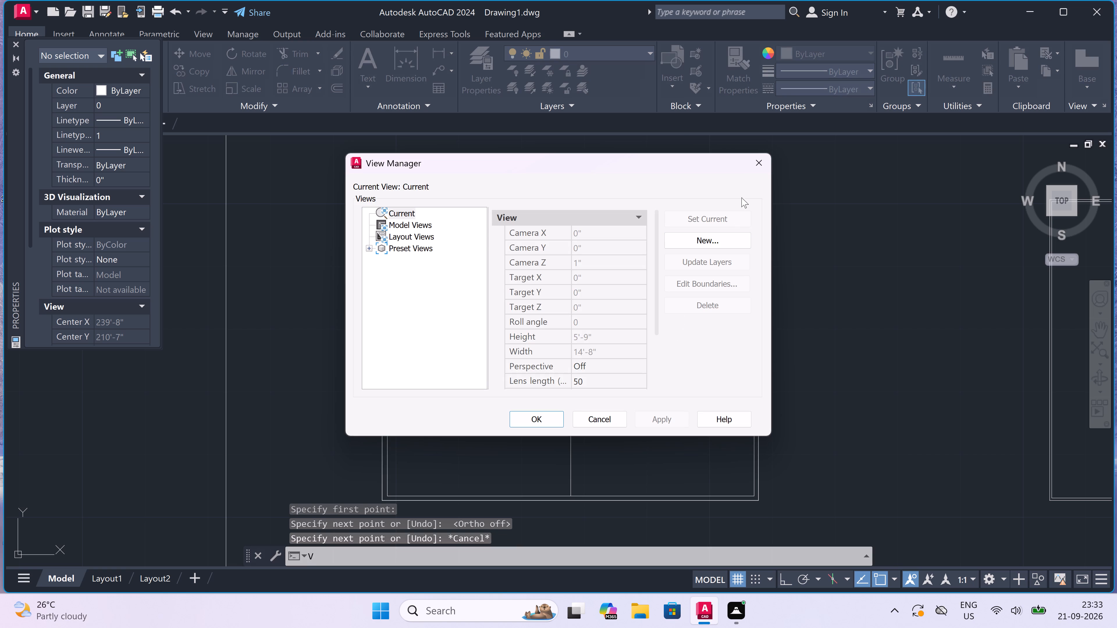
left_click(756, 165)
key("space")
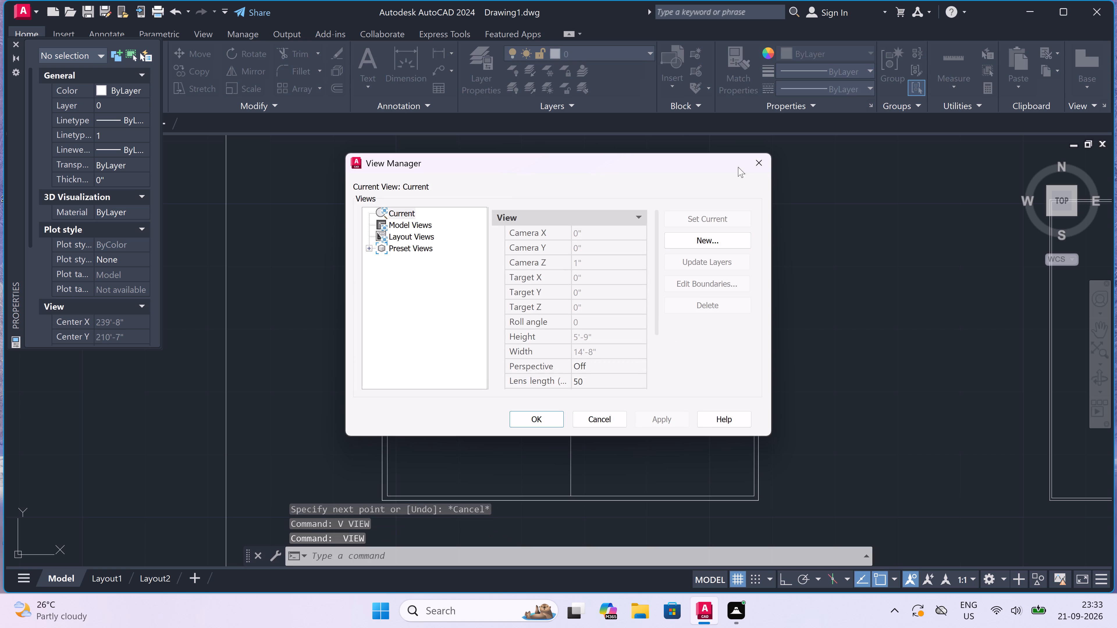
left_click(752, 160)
Draw two shorter parallel slanted lines, one on each side of the first, to form a three-line glass mark.
key("l")
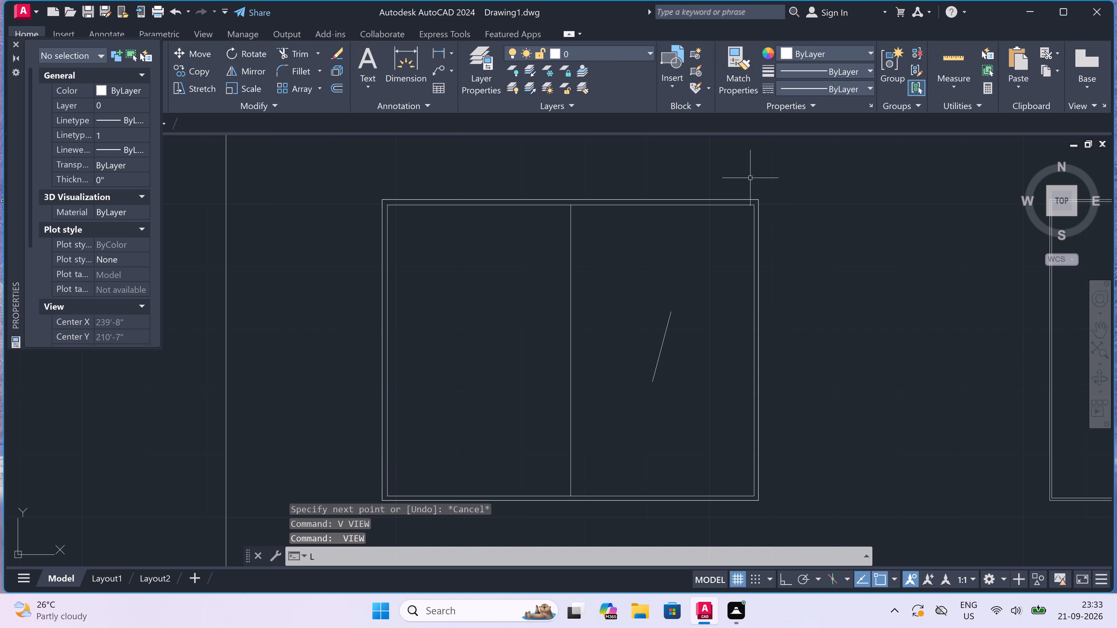
key("space")
scroll(668, 349, "up", 1)
left_click(680, 335)
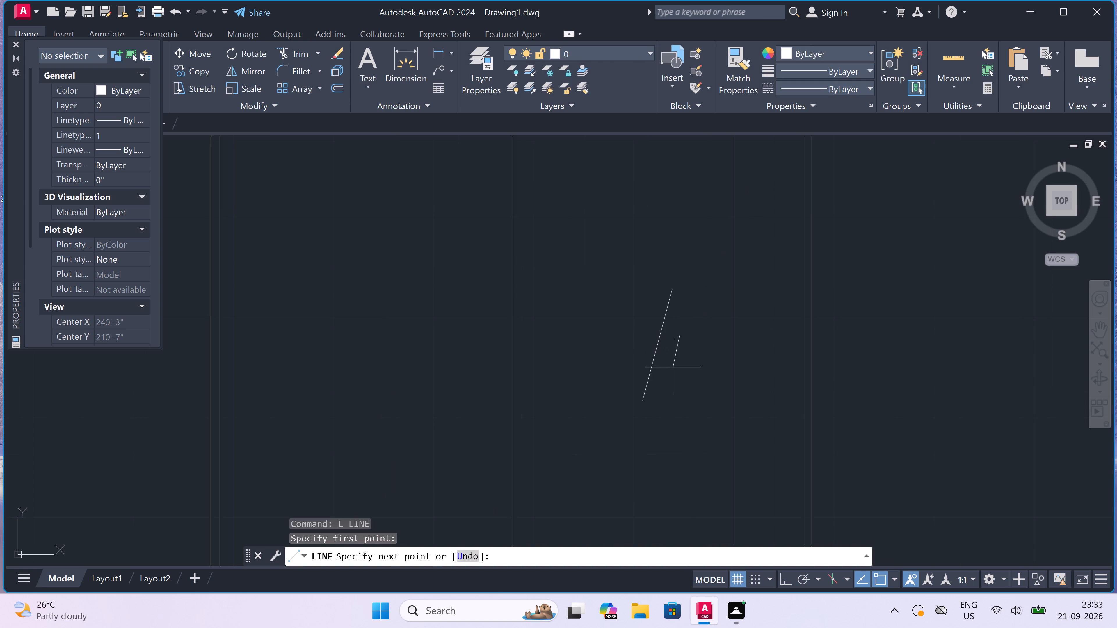
left_click(664, 390)
key("Escape")
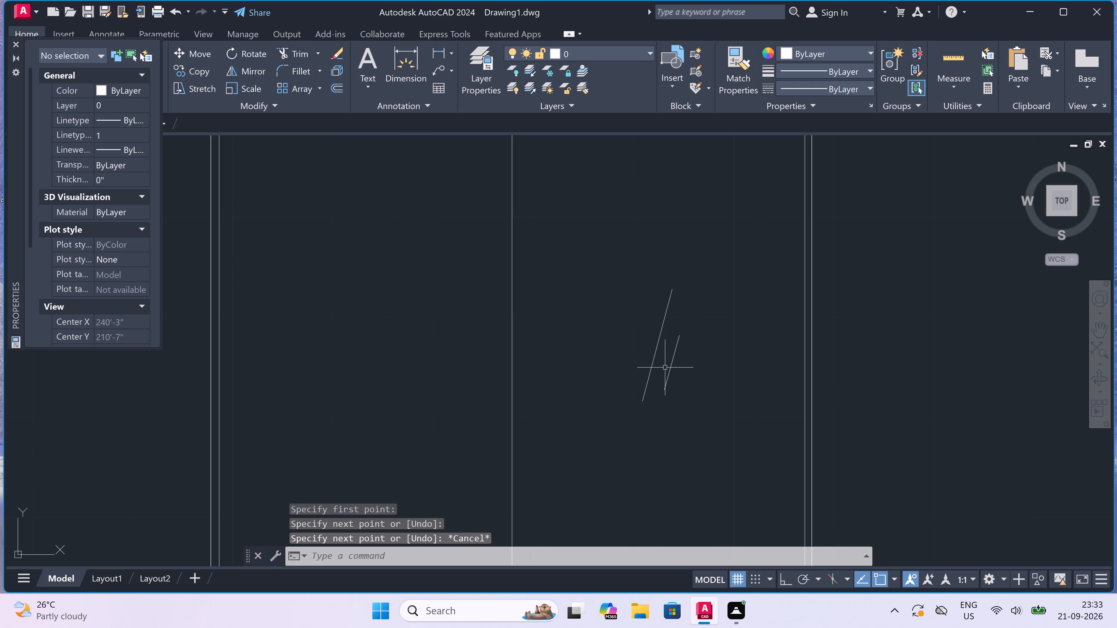
key("space")
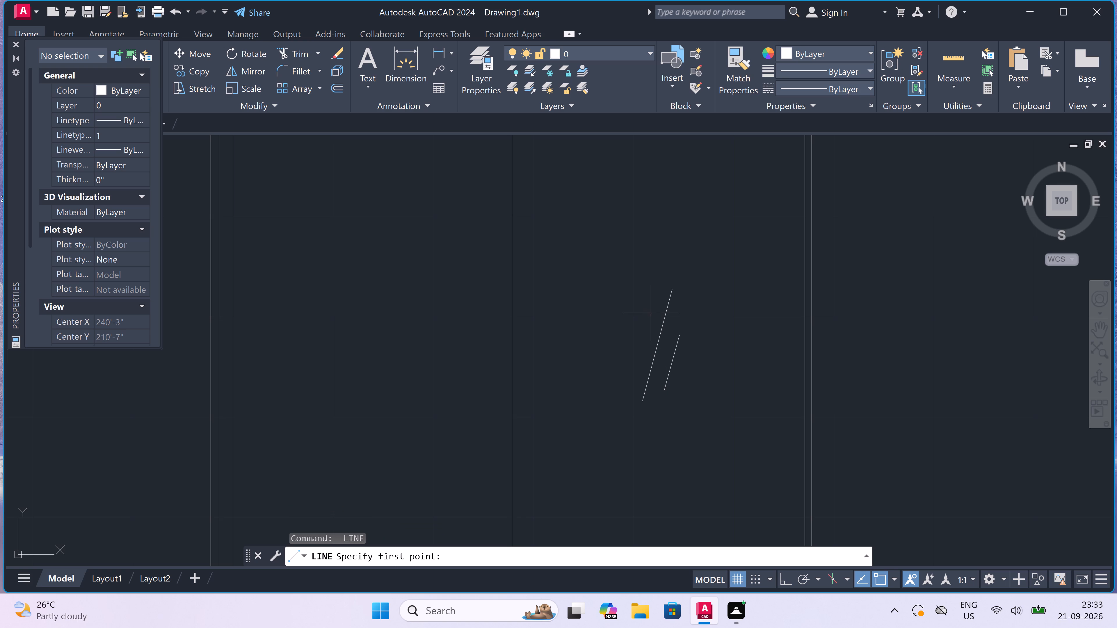
left_click(653, 311)
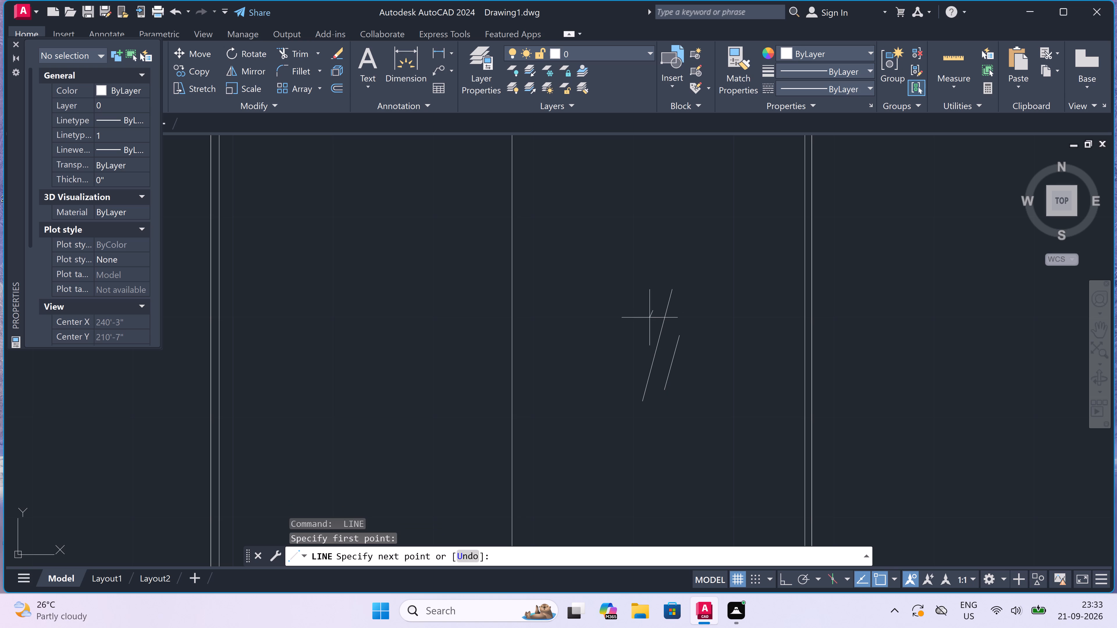
left_click(634, 374)
key("Escape")
scroll(640, 369, "down", 1)
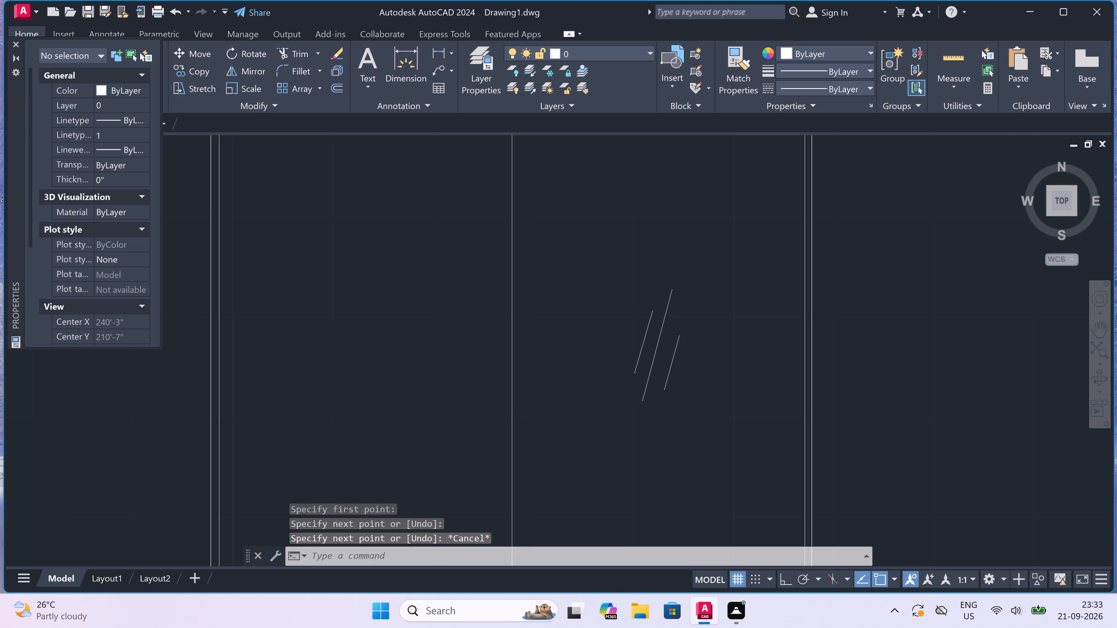
Copy the three slanted glass lines from the middle line's midpoint into the same window's left pane.
left_click_drag(672, 327, 668, 333)
left_click(637, 359)
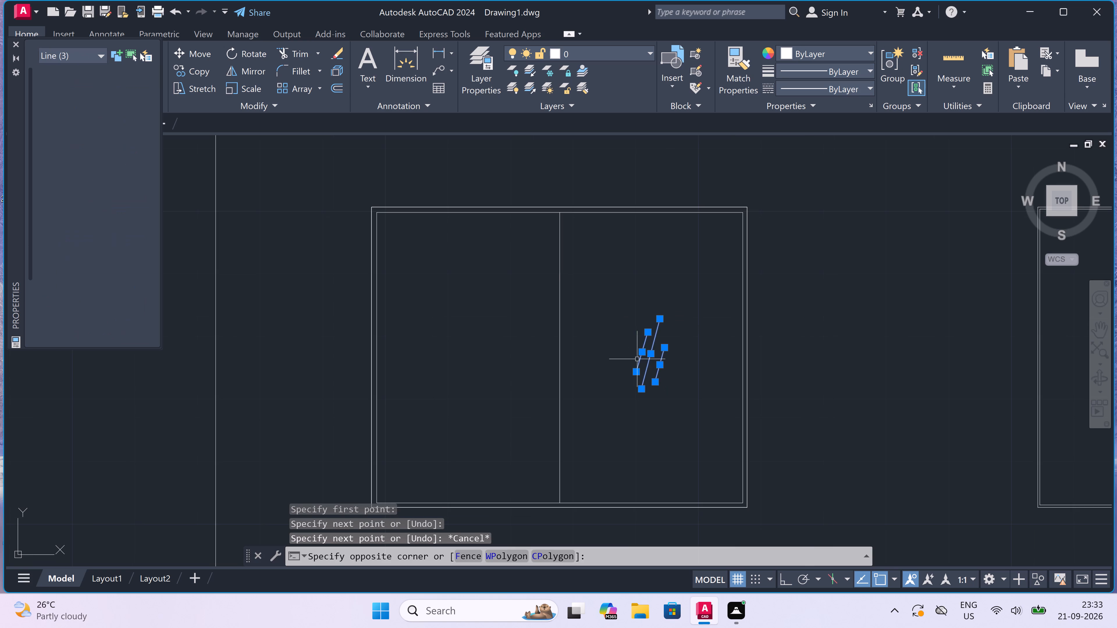
left_click_drag(197, 71, 196, 71)
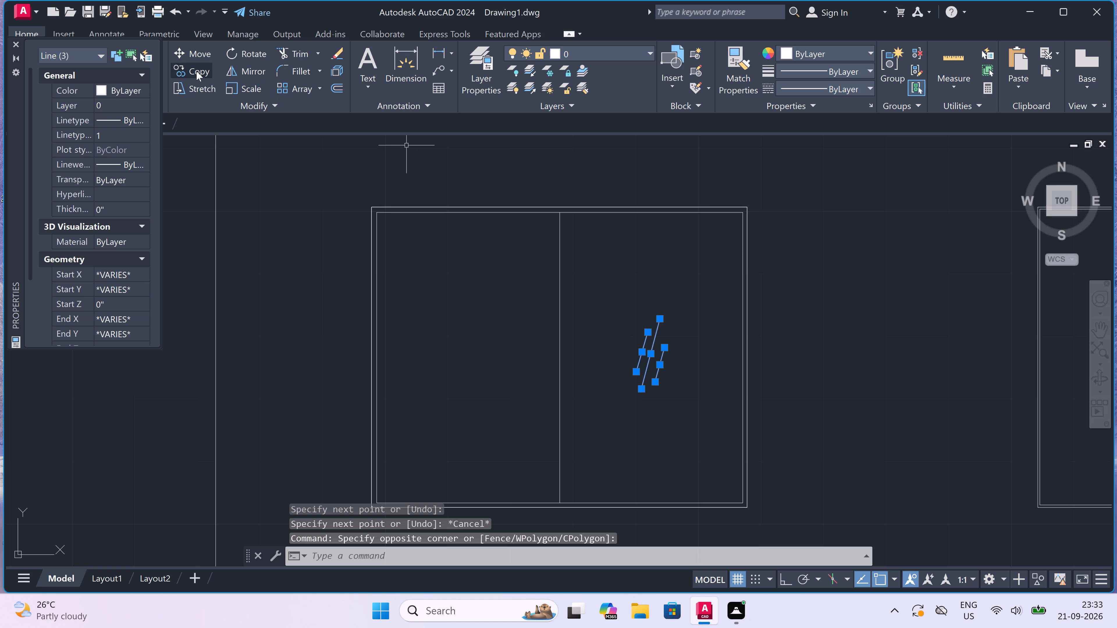
left_click_drag(196, 71, 203, 77)
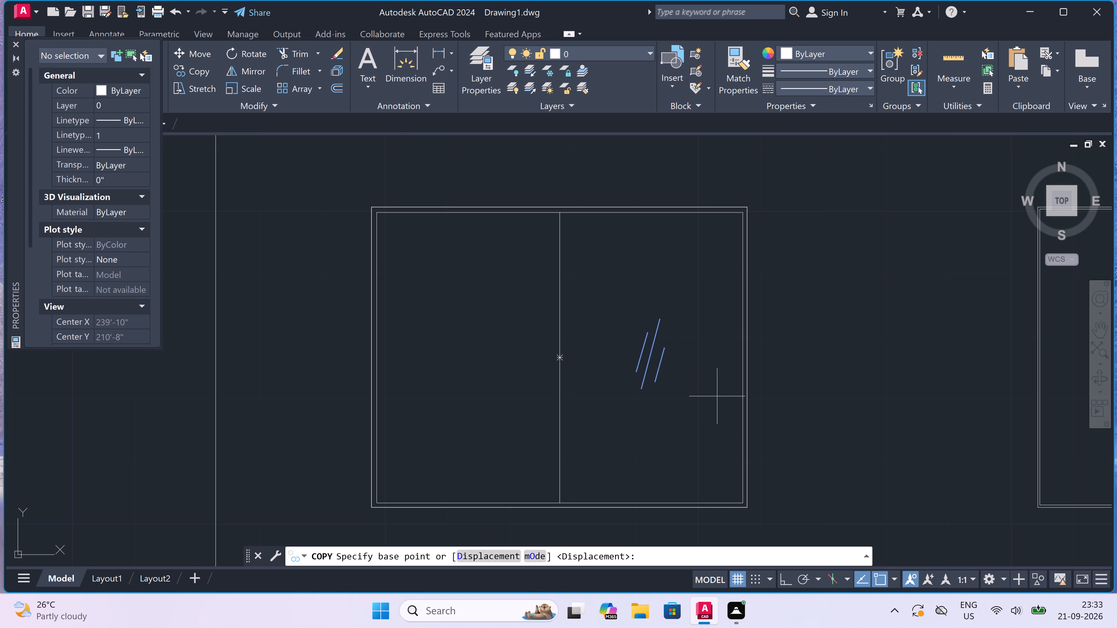
left_click(650, 353)
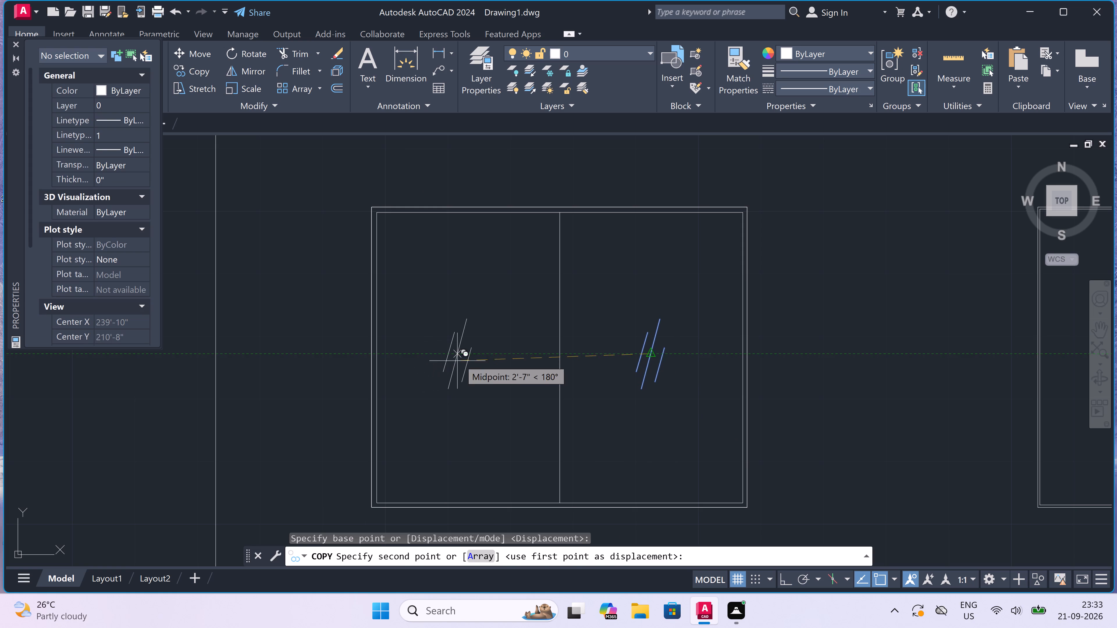
left_click(472, 355)
Place copies of the glass lines in both panes of the elevation's rightmost wide window.
scroll(472, 355, "down", 3)
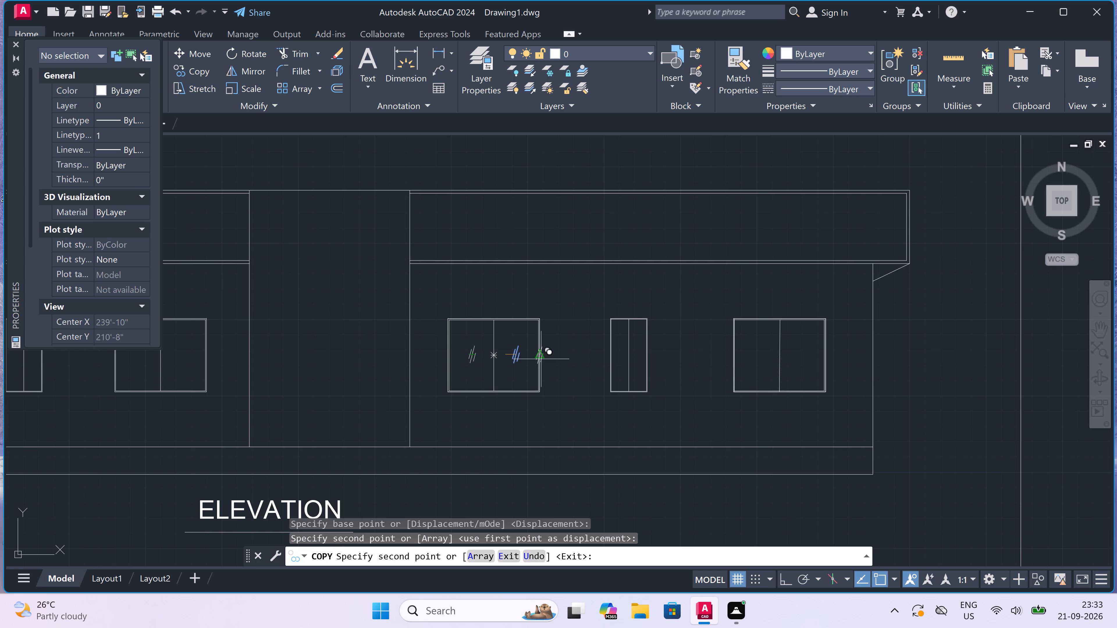
scroll(748, 346, "up", 2)
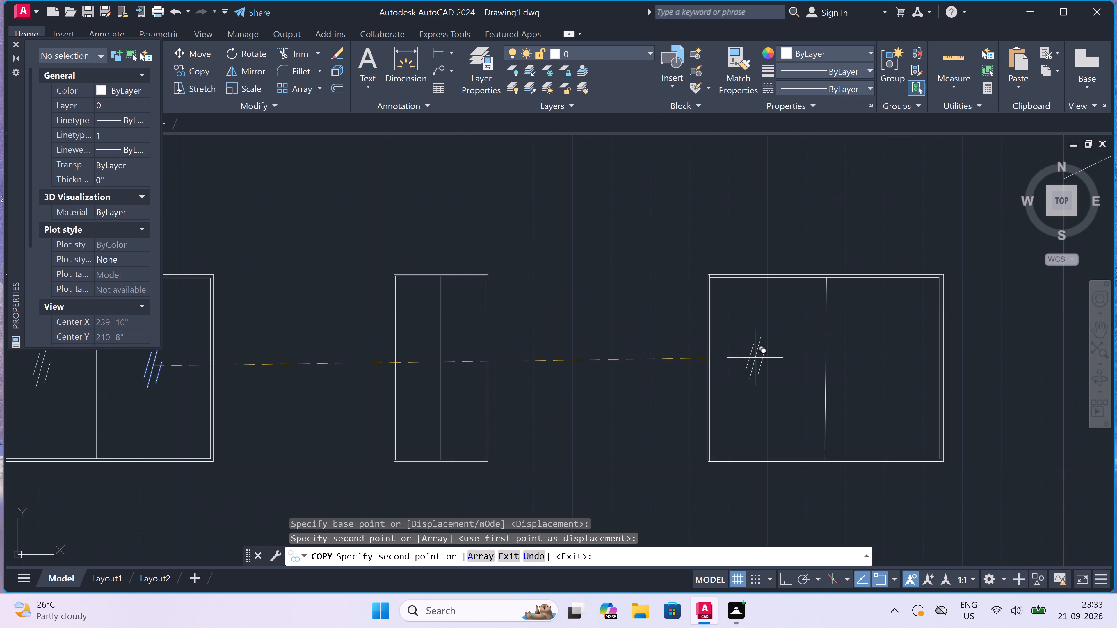
left_click(775, 363)
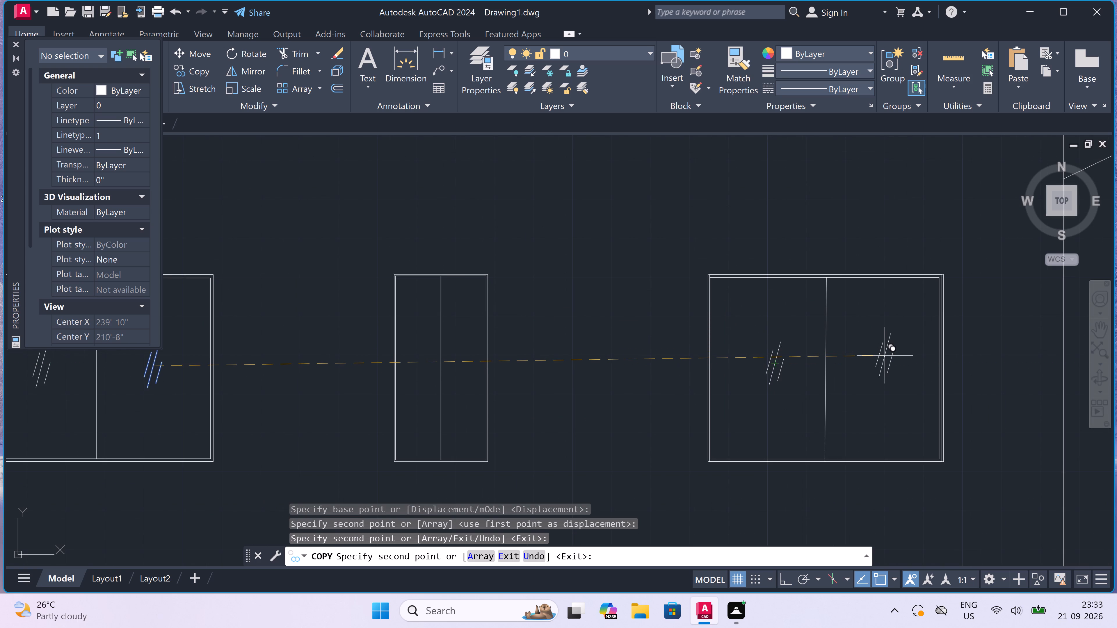
left_click(885, 356)
Place copies of the glass lines in both panes of the wide window just left of the central bay.
scroll(793, 377, "down", 6)
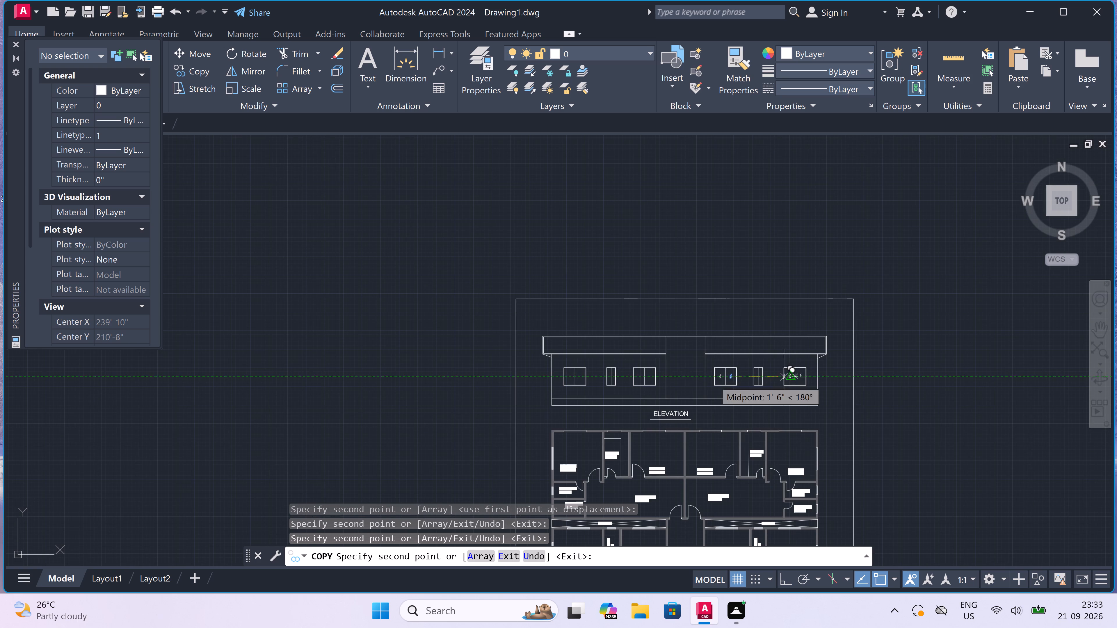
scroll(652, 380, "up", 4)
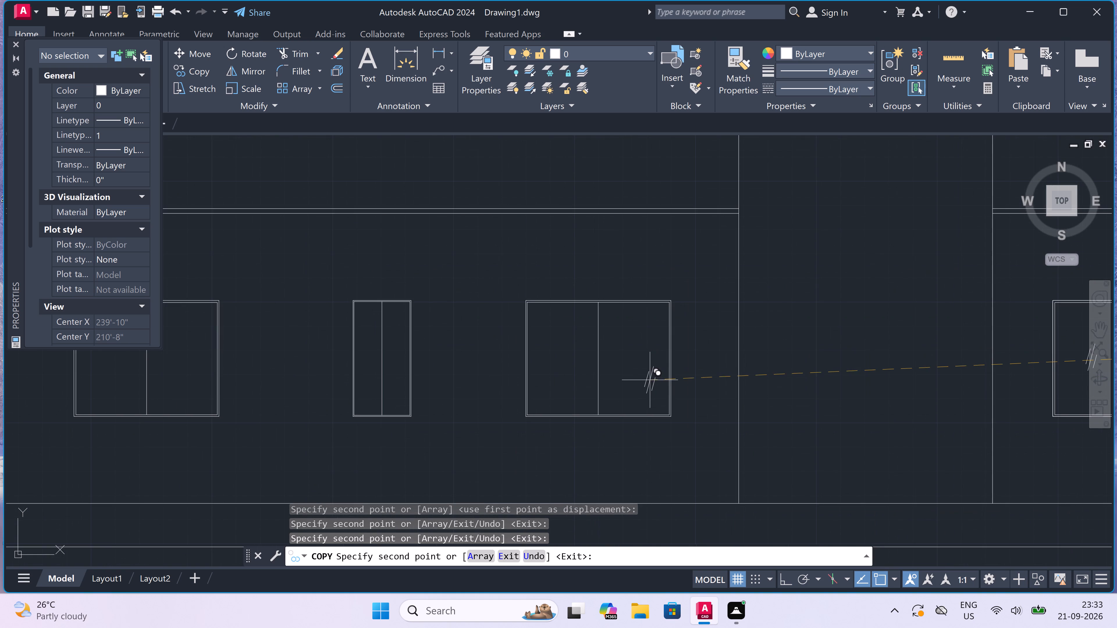
scroll(641, 381, "up", 2)
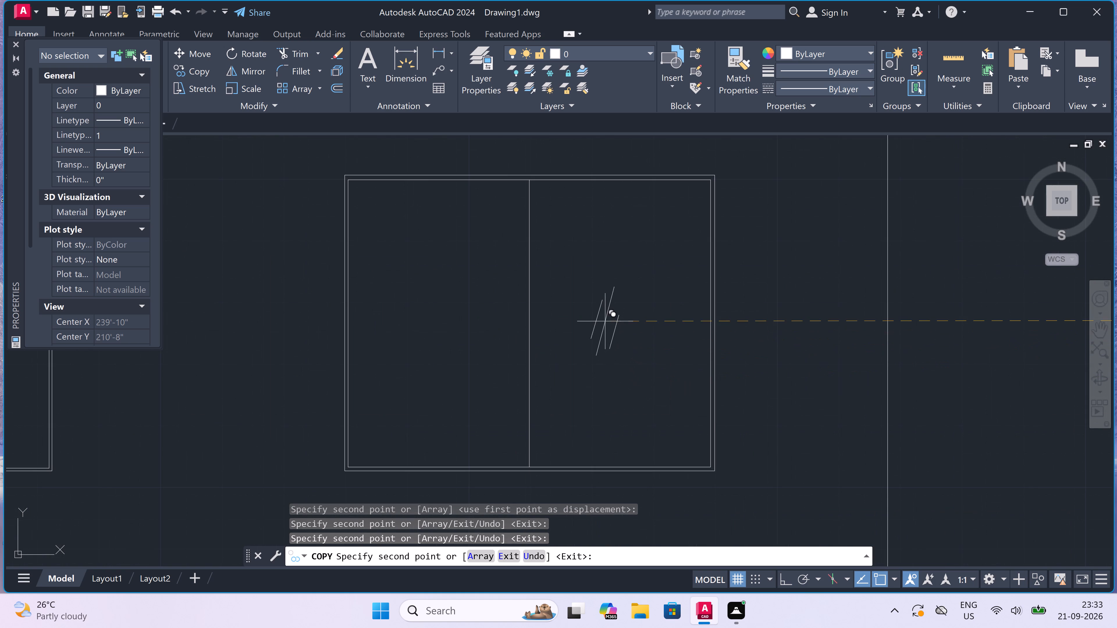
left_click(605, 320)
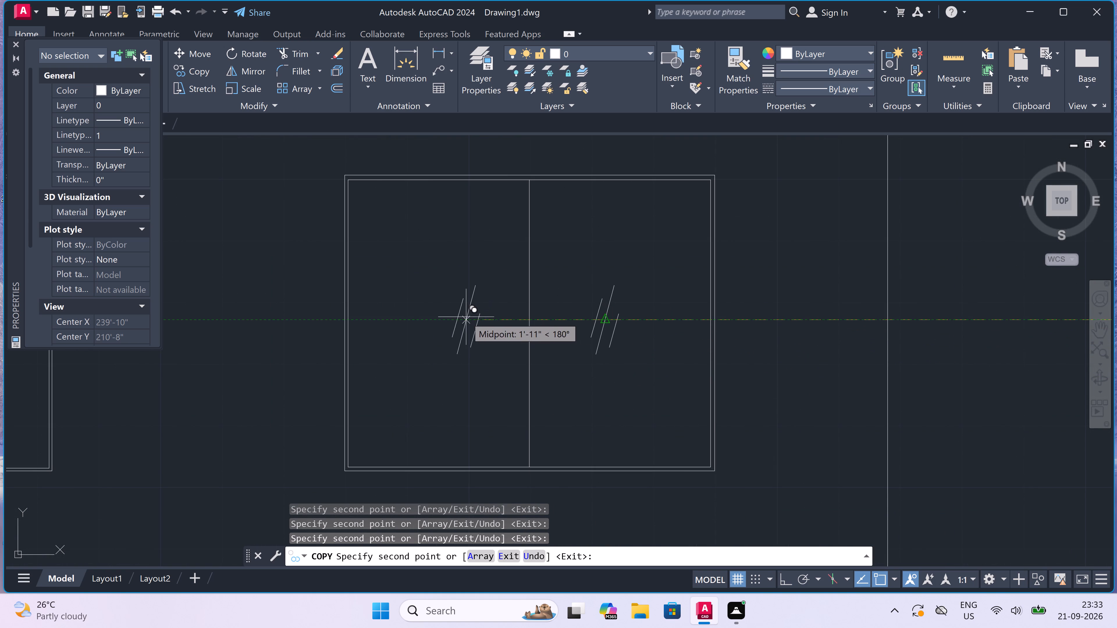
left_click(449, 316)
scroll(457, 326, "down", 2)
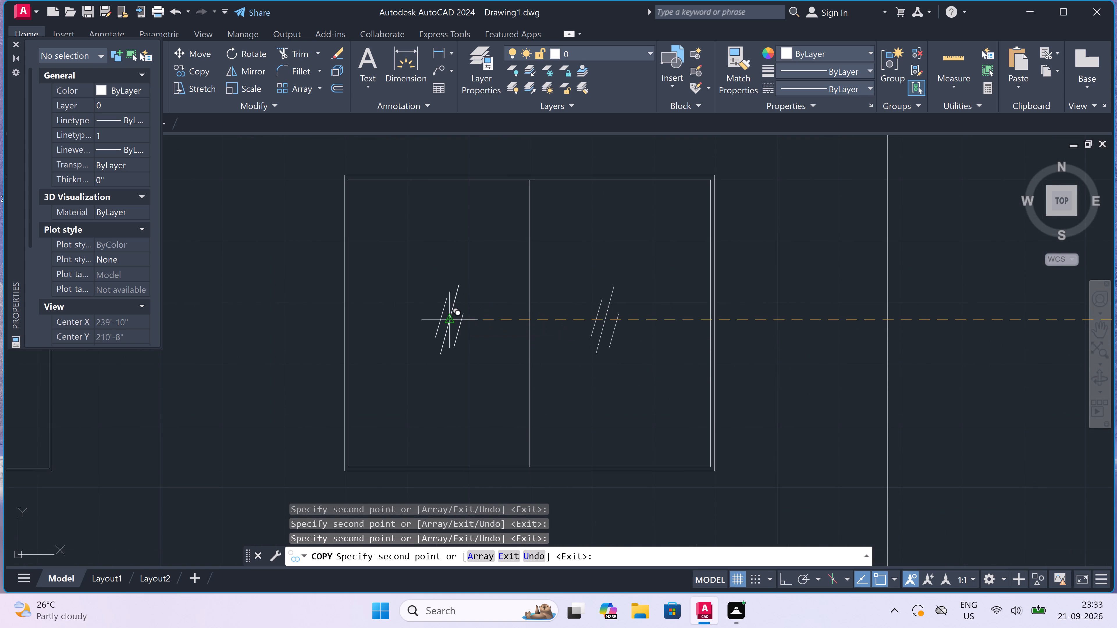
Place copies of the three slanted glass lines in both panes of the elevation's leftmost wide window.
scroll(460, 332, "down", 4)
scroll(397, 340, "up", 4)
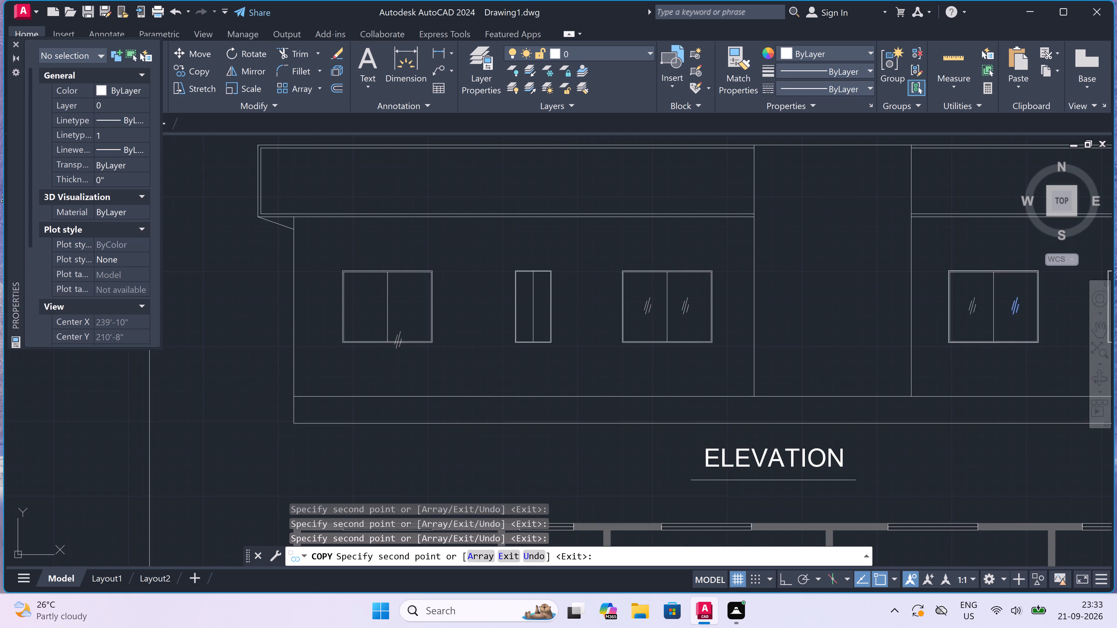
scroll(335, 292, "up", 1)
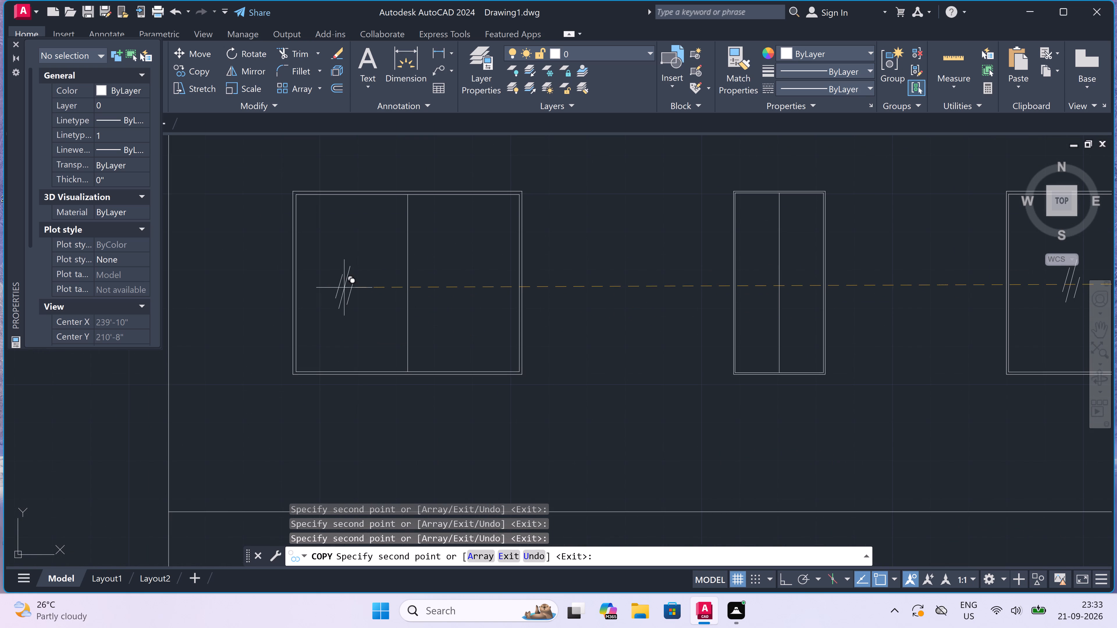
left_click(350, 286)
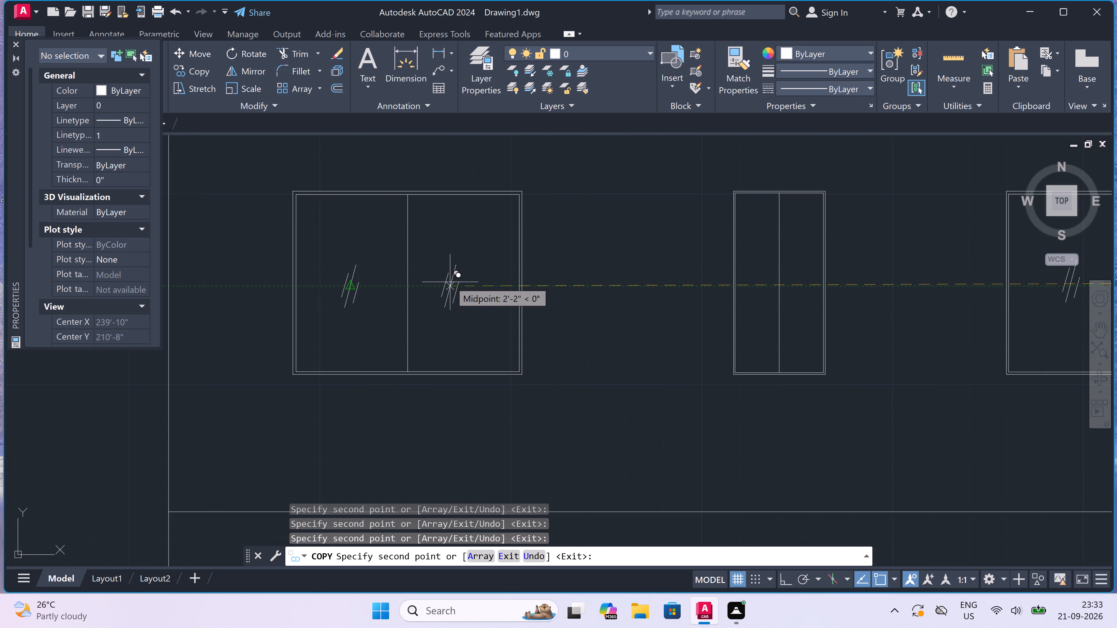
left_click(456, 276)
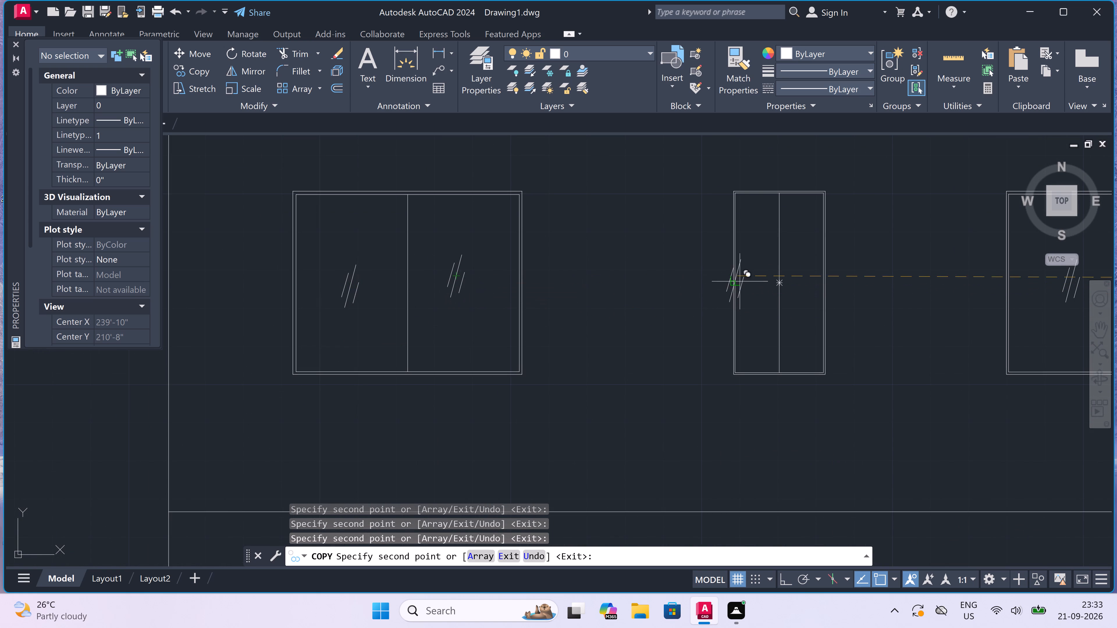
Place copies of the glass lines in both panes of the narrow window left of the central bay.
scroll(755, 276, "up", 2)
left_click(755, 276)
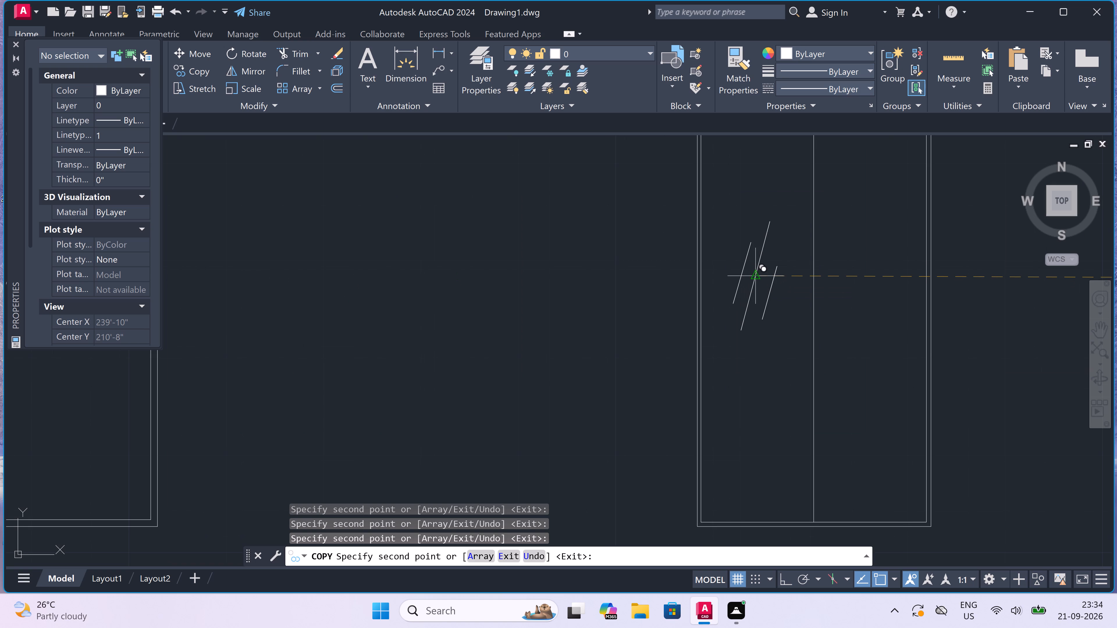
left_click(880, 258)
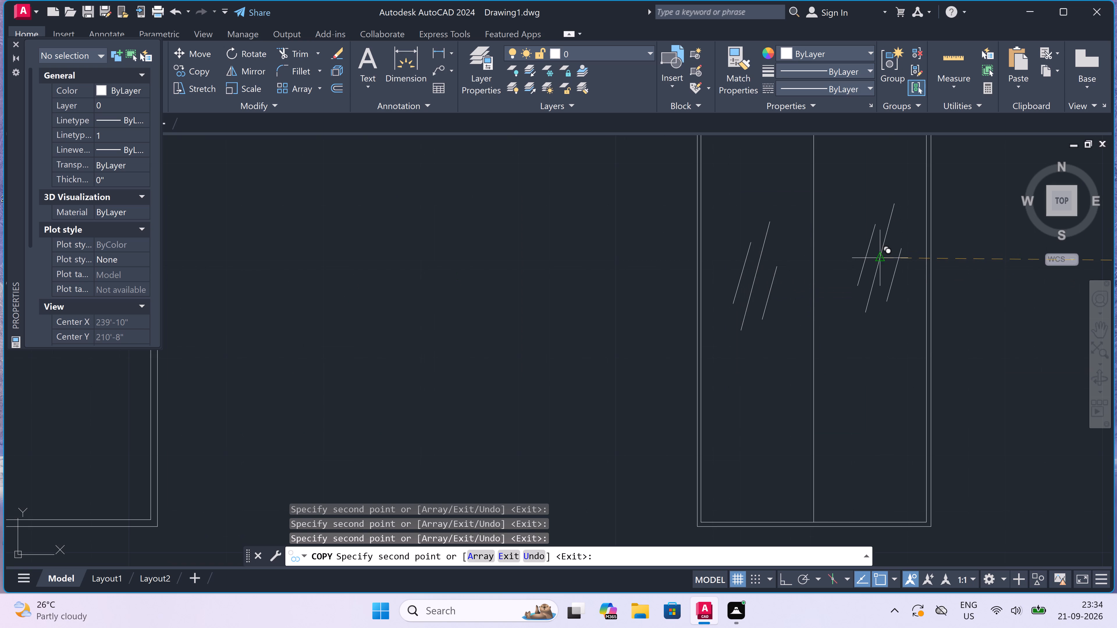
Place copies of the glass lines about 1' apart in both panes of the narrow window right of the central bay, and finish copying.
scroll(642, 298, "down", 7)
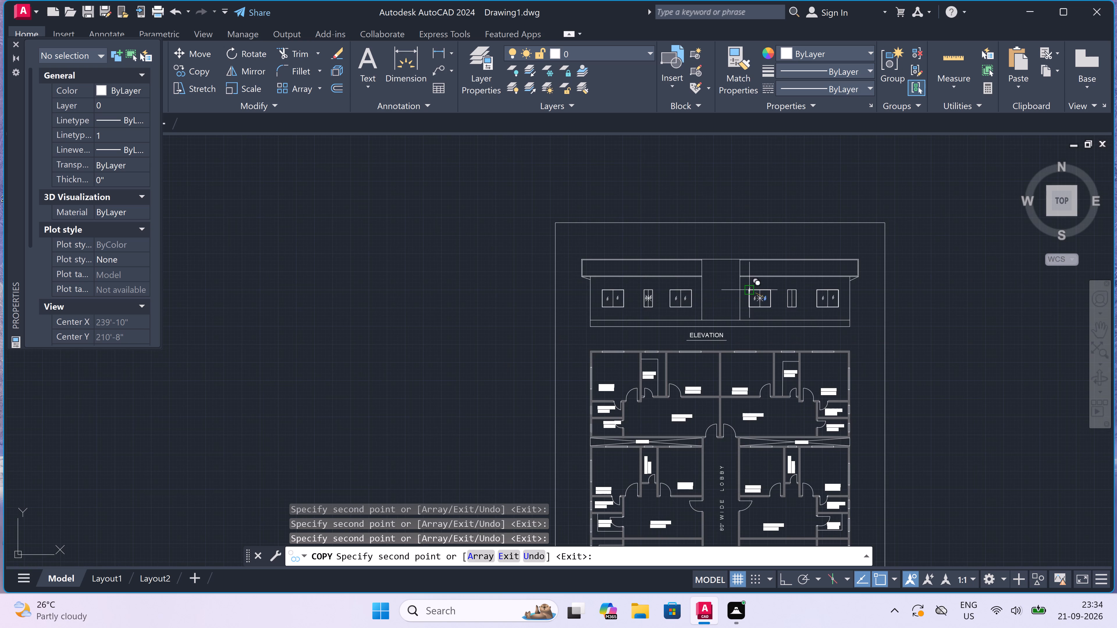
scroll(776, 293, "up", 3)
scroll(834, 311, "up", 2)
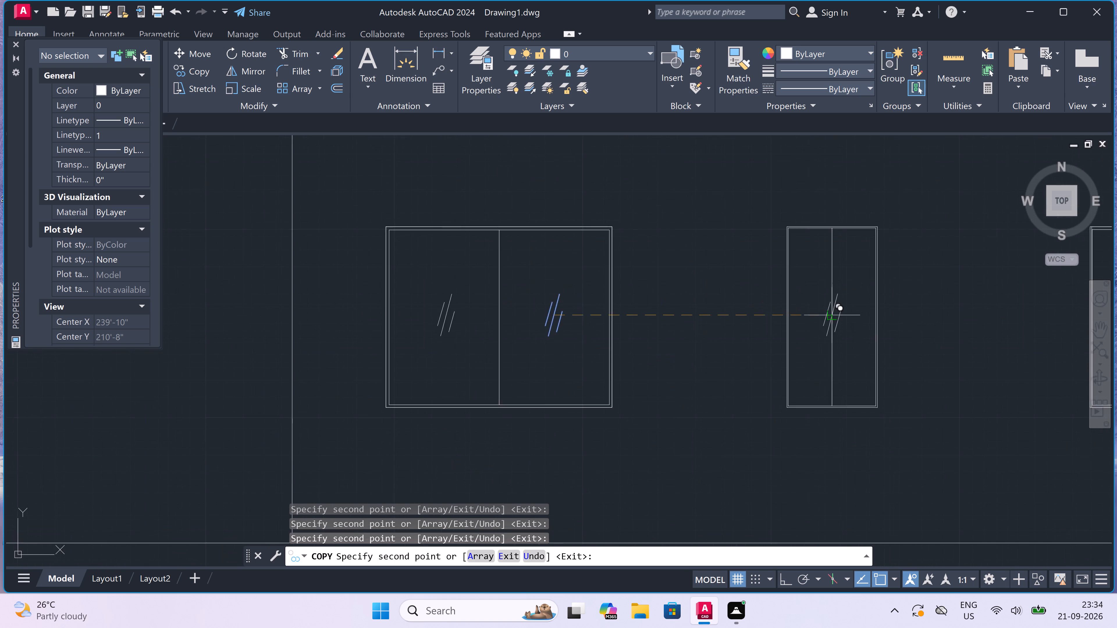
scroll(835, 312, "up", 1)
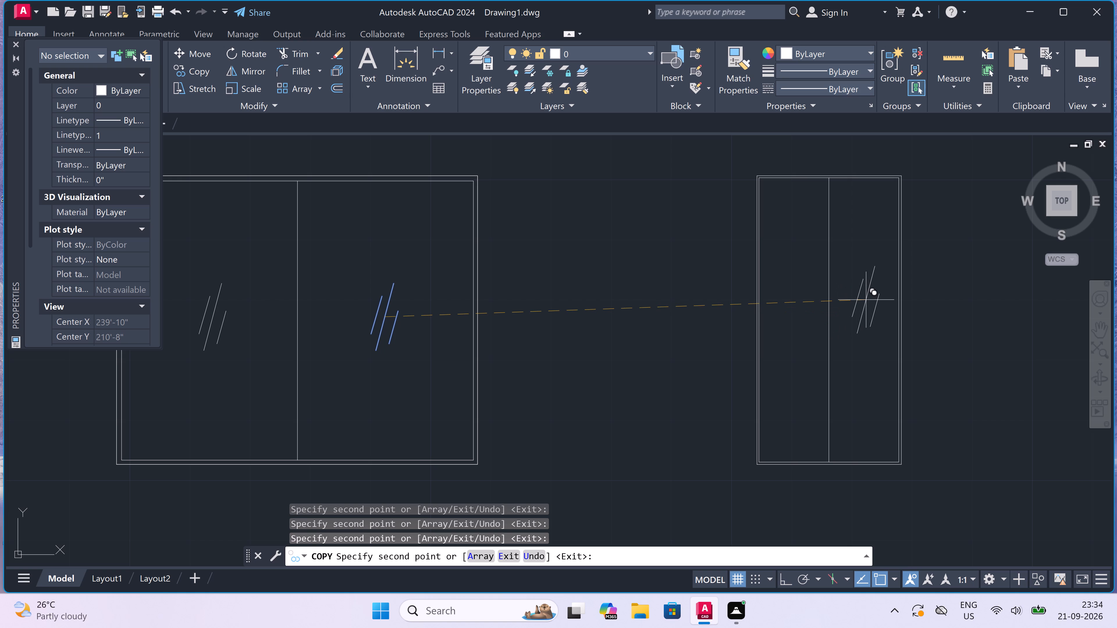
left_click(866, 300)
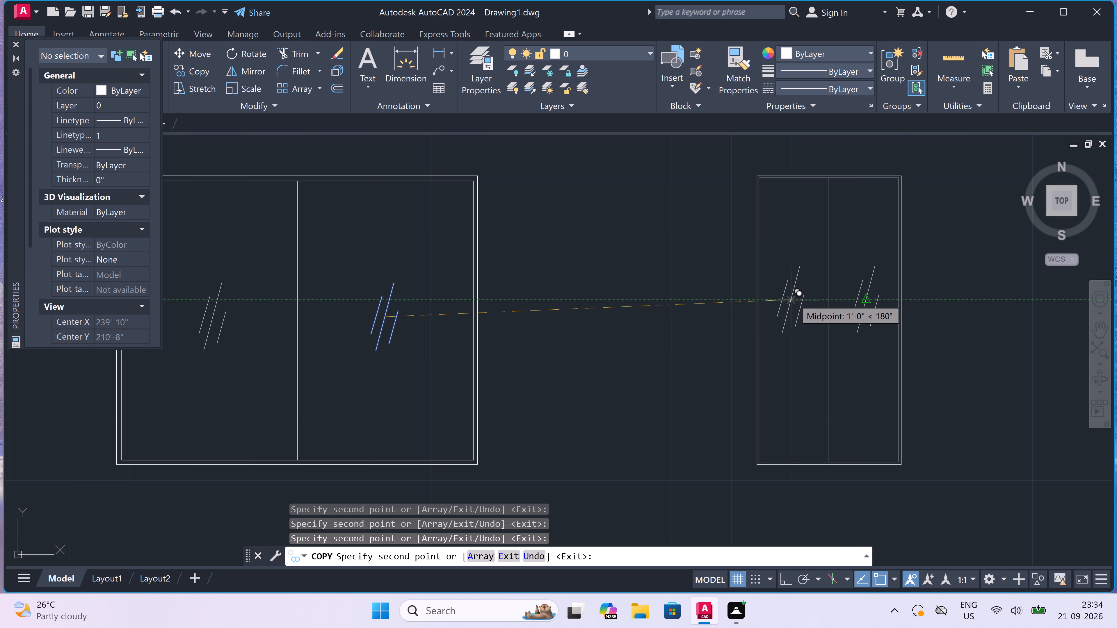
left_click(793, 295)
key("Escape")
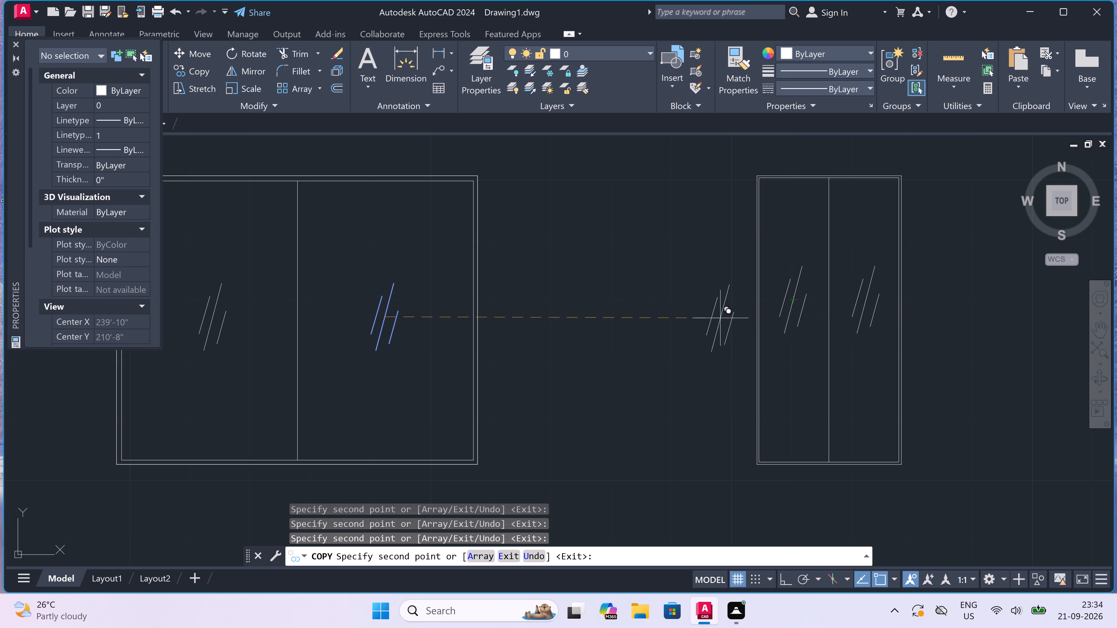
Review the elevation's window glass marks and the floor plan within the sheet border.
scroll(676, 312, "down", 6)
scroll(674, 321, "up", 2)
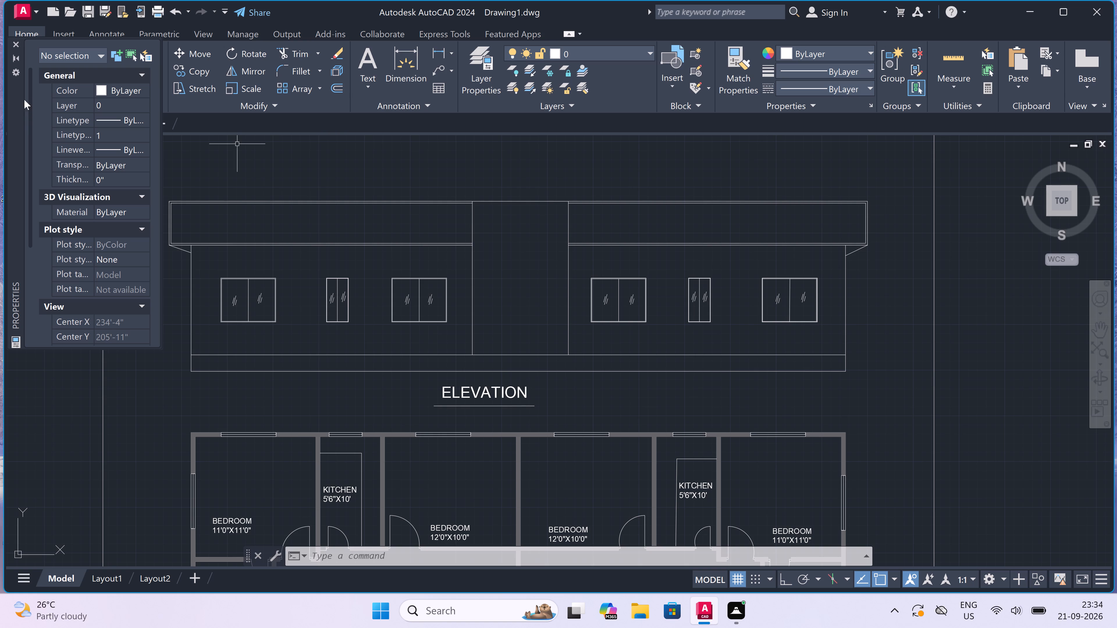
scroll(681, 507, "down", 1)
scroll(630, 356, "down", 3)
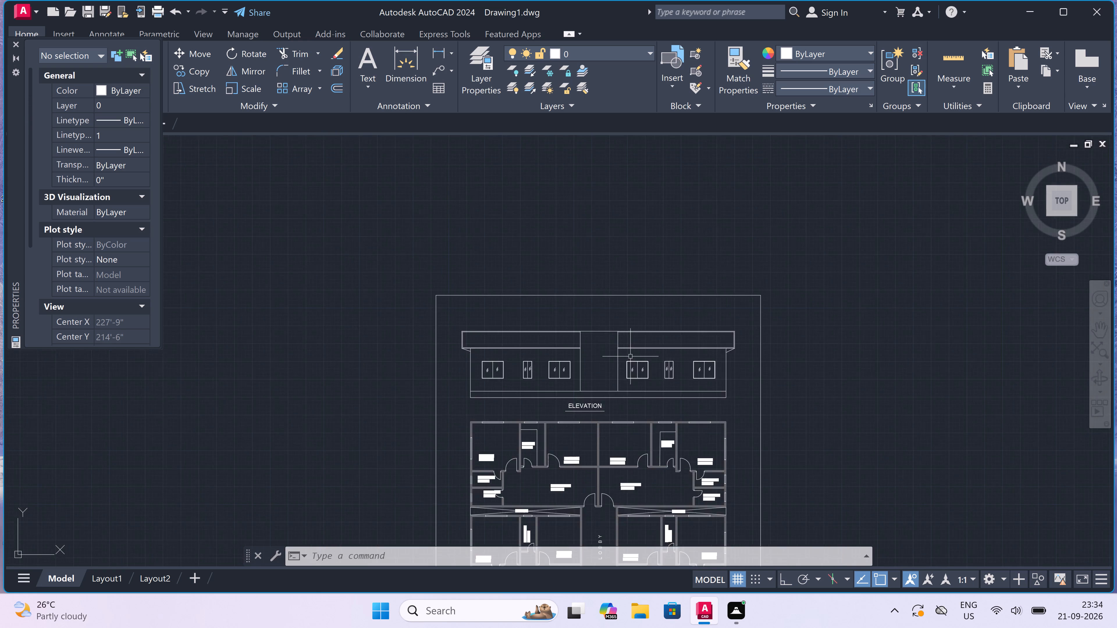
scroll(630, 356, "down", 5)
scroll(636, 387, "up", 6)
scroll(634, 384, "down", 3)
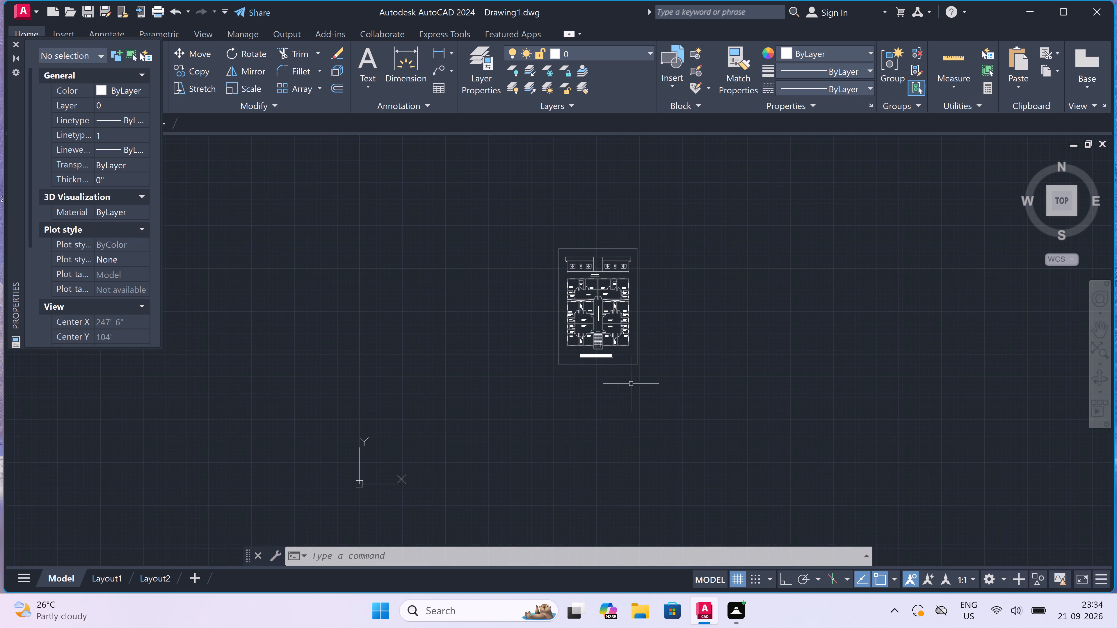
scroll(544, 276, "up", 3)
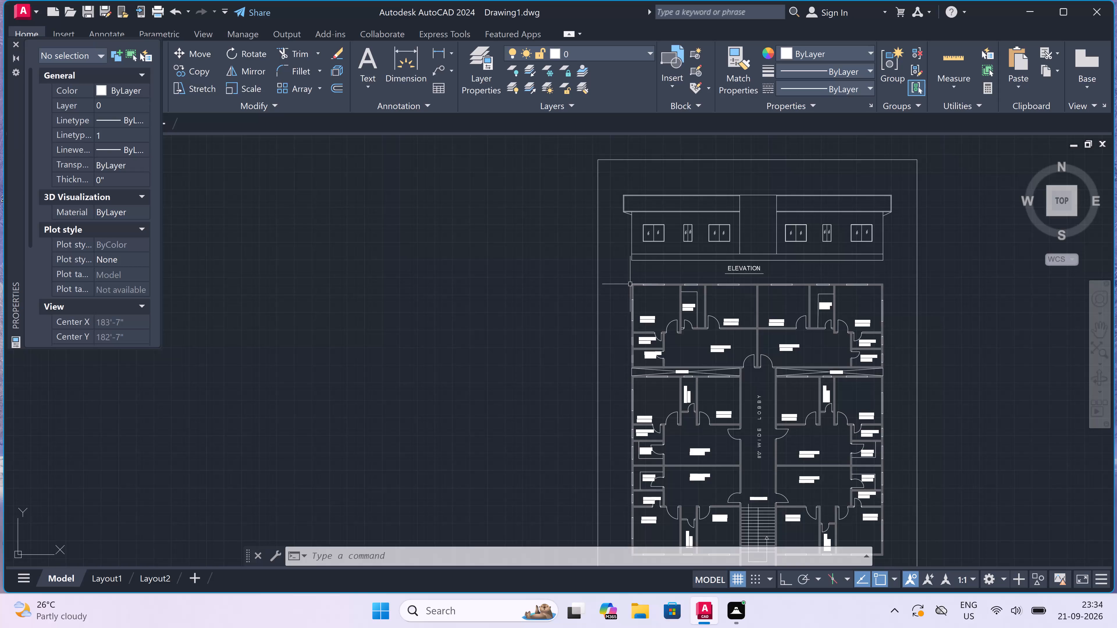
scroll(676, 266, "up", 2)
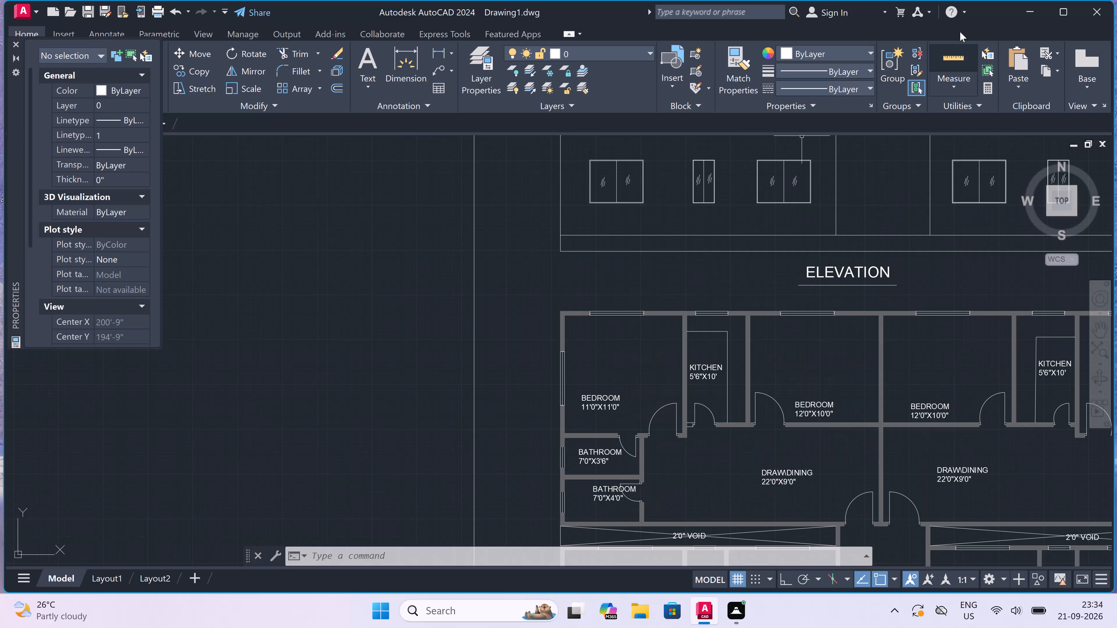
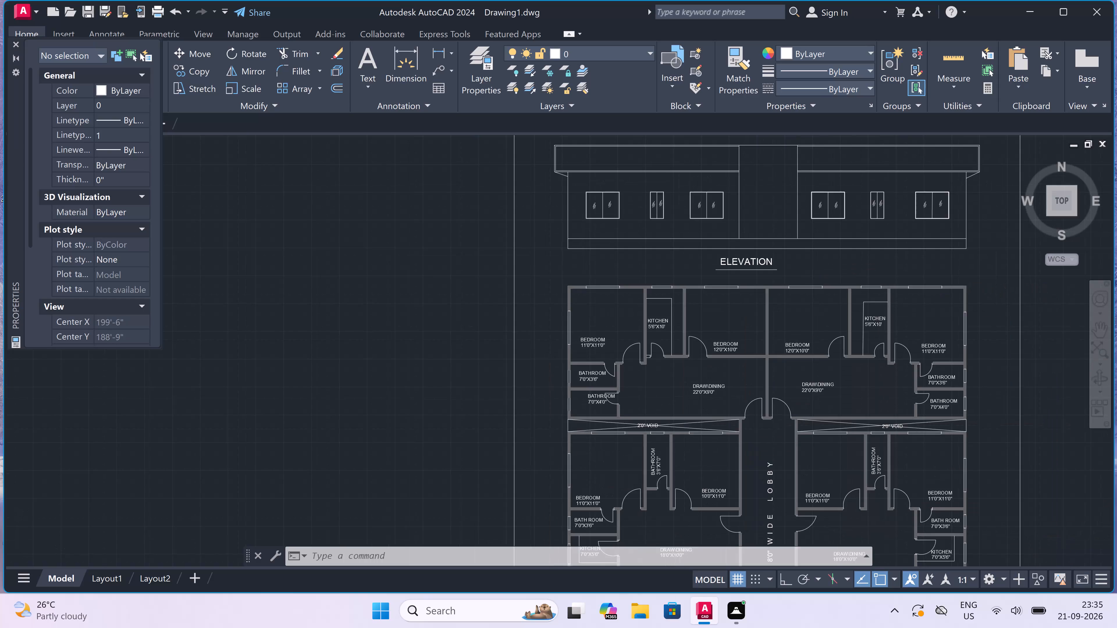
Review the elevation, the room labels, the staircase and the ground floor plan title within the sheet border.
scroll(582, 242, "down", 2)
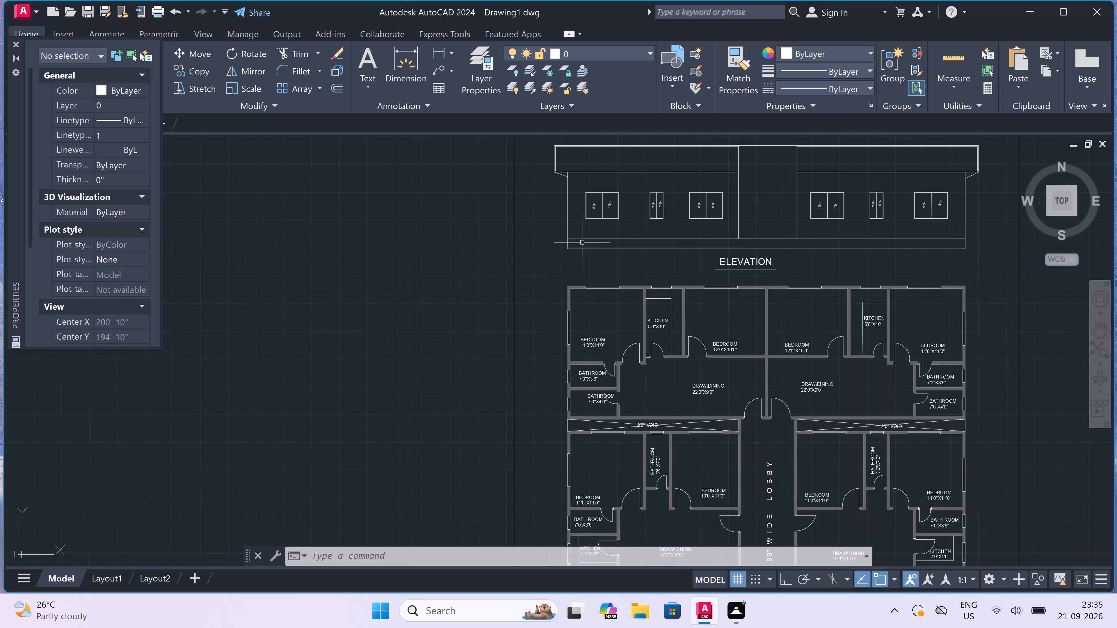
scroll(582, 242, "up", 2)
scroll(582, 242, "down", 1)
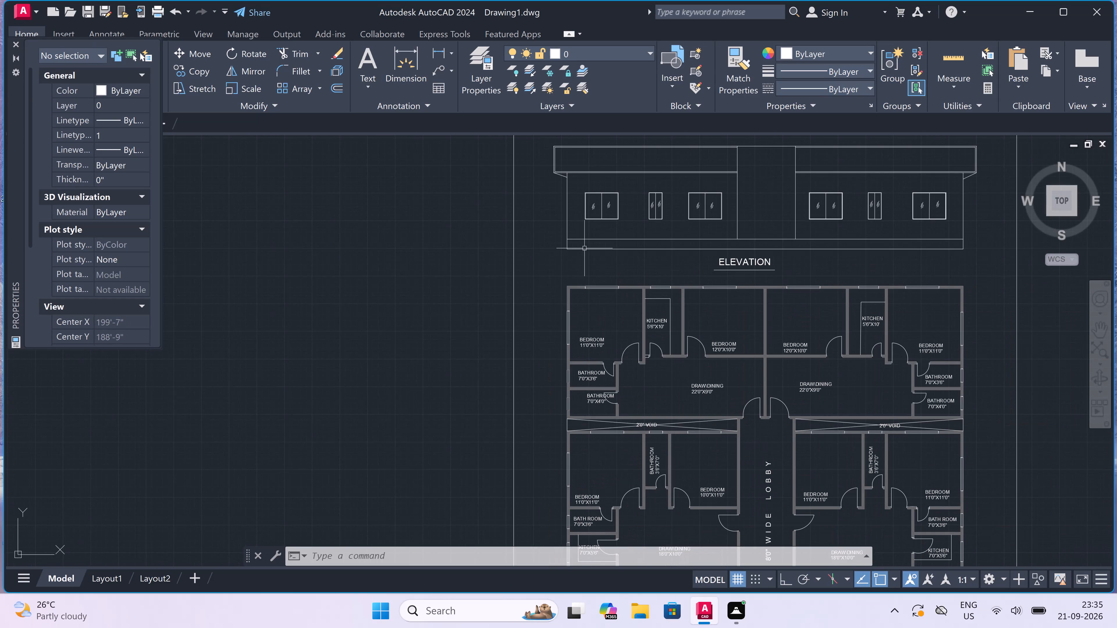
scroll(659, 224, "down", 1)
scroll(677, 281, "up", 4)
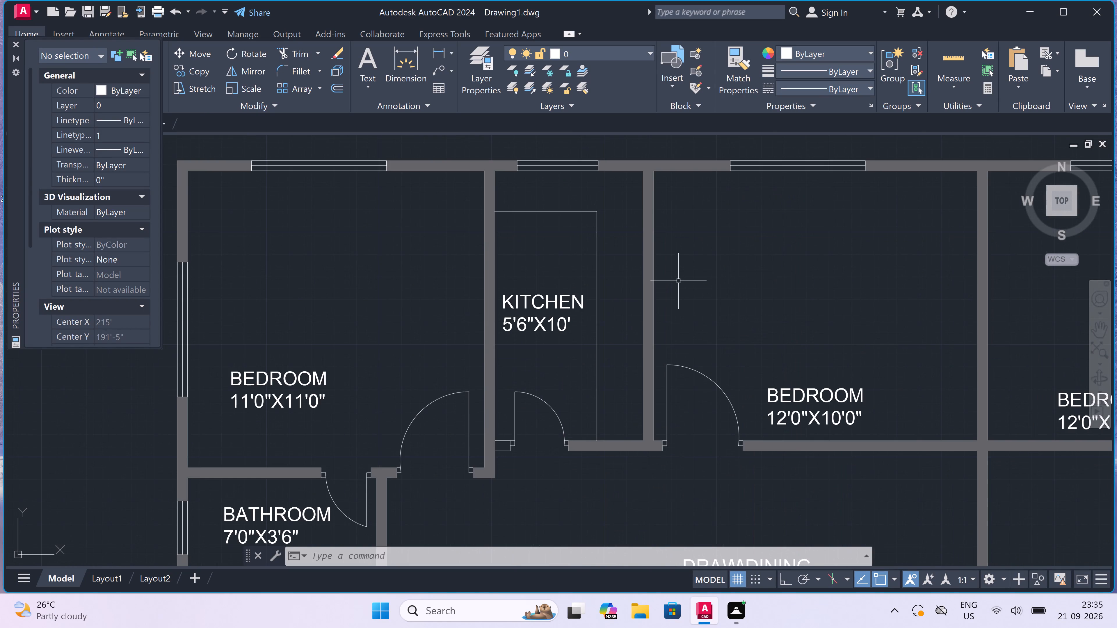
scroll(683, 280, "down", 1)
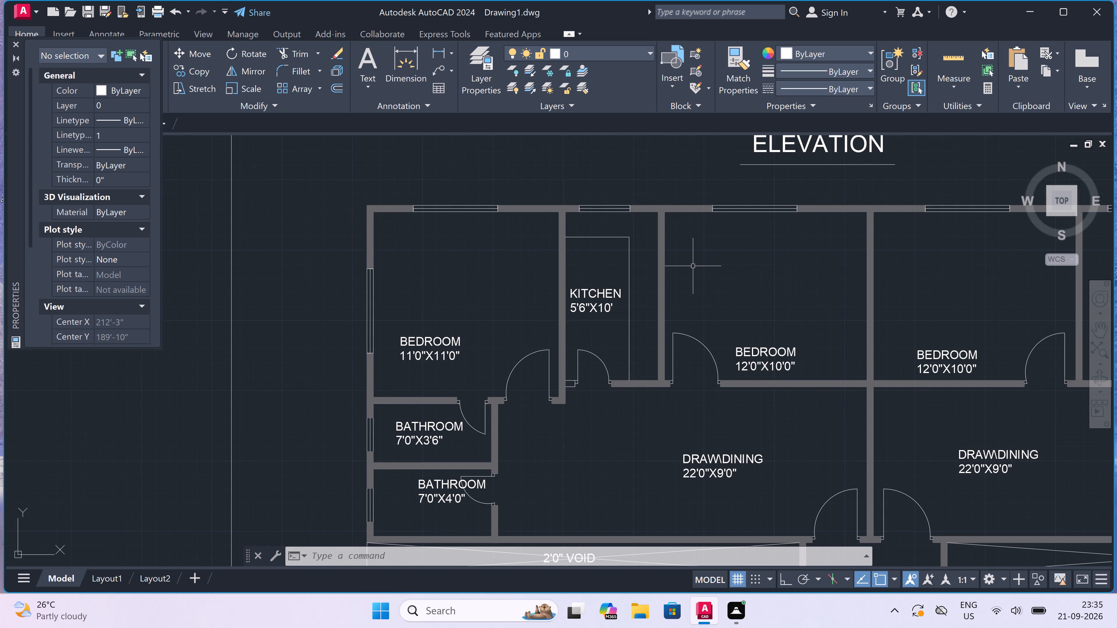
scroll(694, 265, "down", 2)
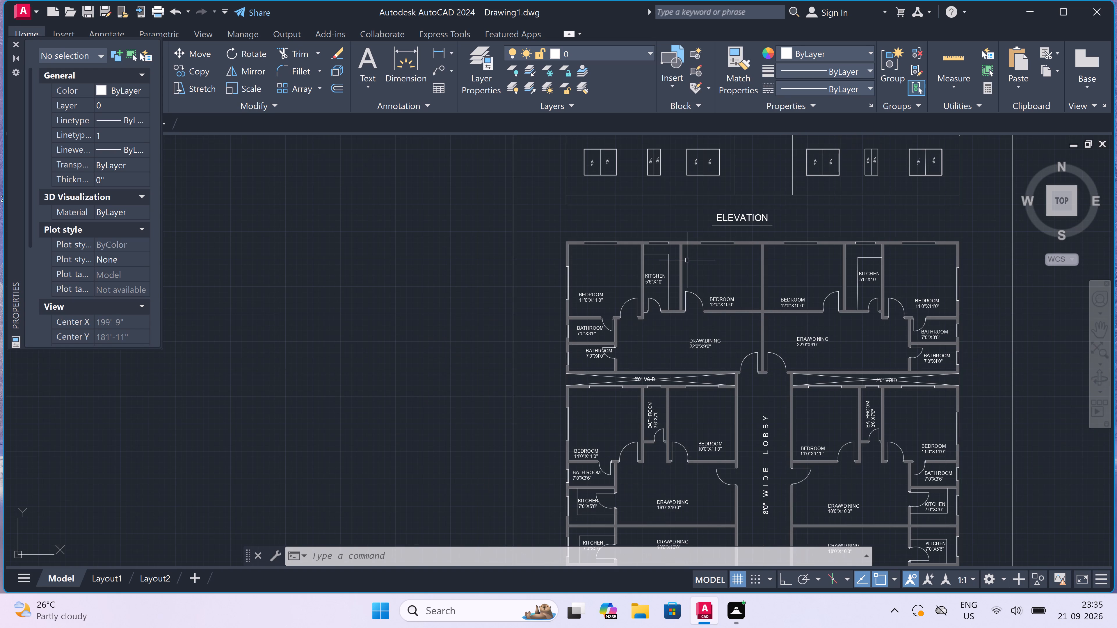
scroll(687, 260, "down", 1)
scroll(805, 373, "up", 2)
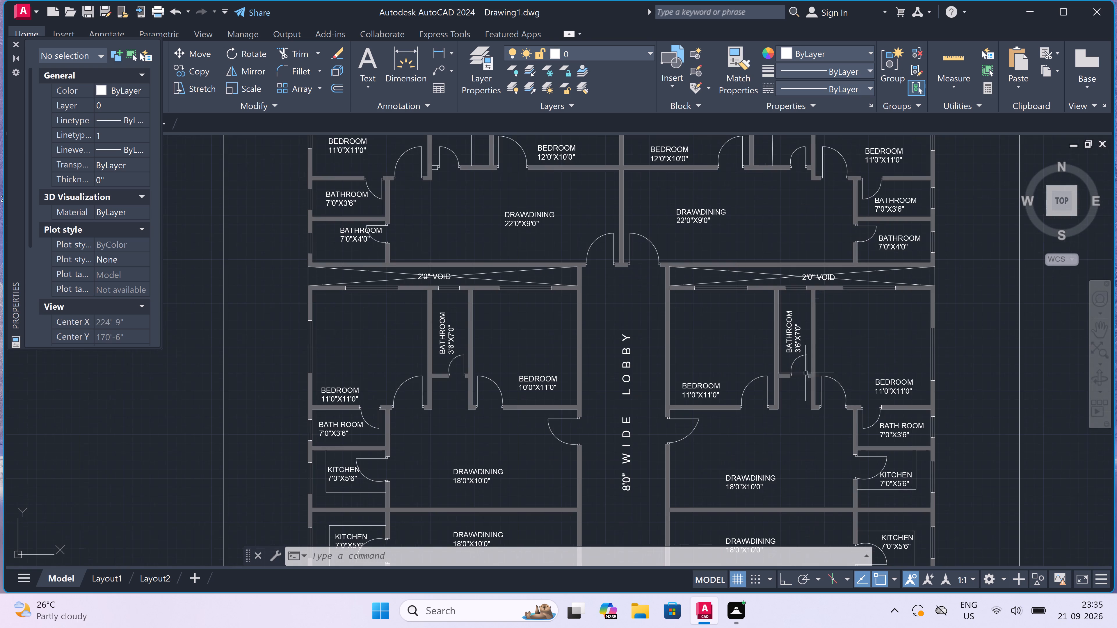
scroll(769, 363, "down", 2)
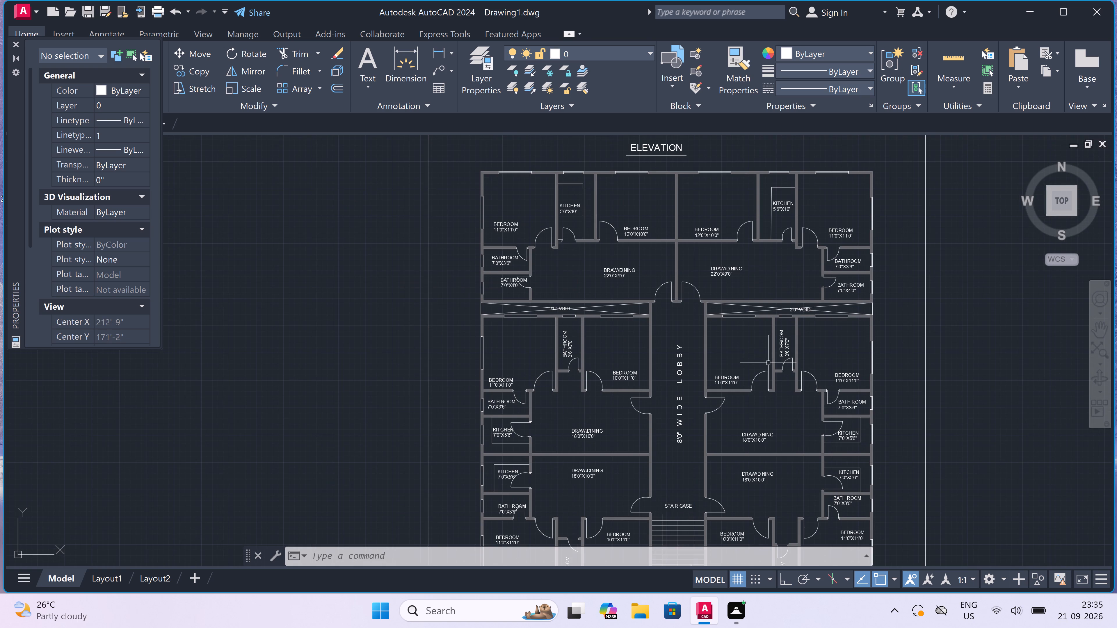
scroll(768, 363, "down", 1)
scroll(694, 479, "down", 2)
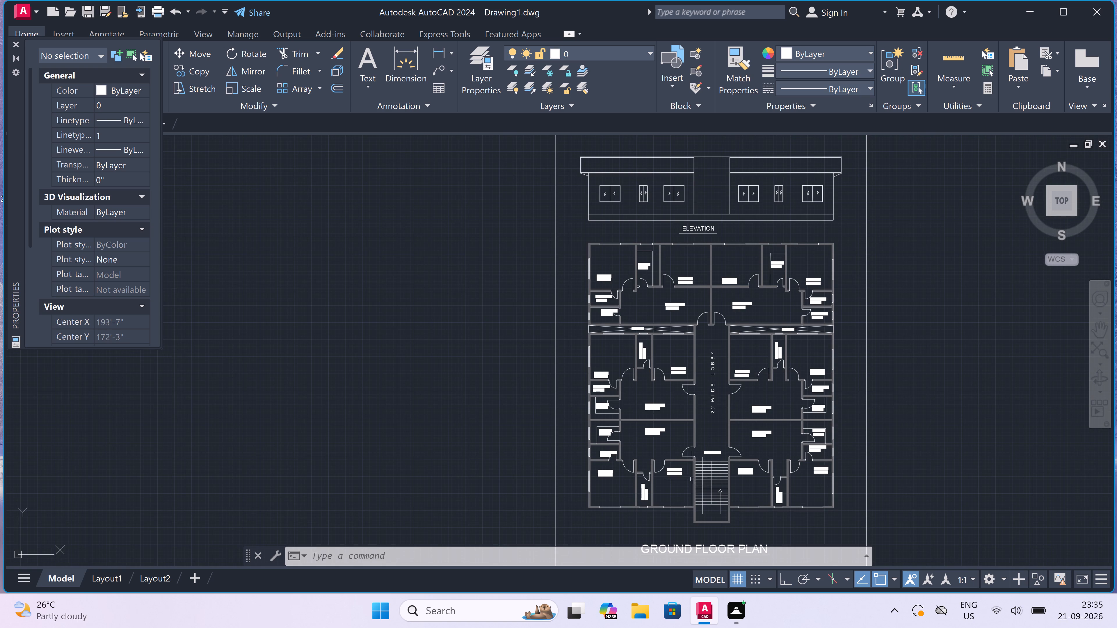
scroll(693, 479, "down", 1)
scroll(698, 498, "up", 5)
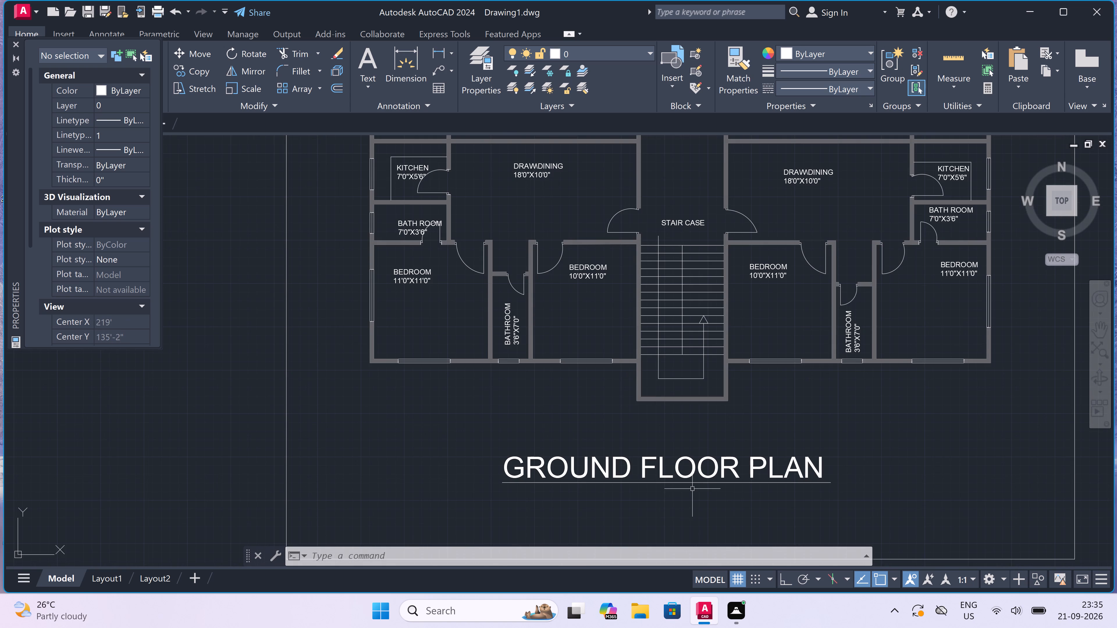
scroll(685, 474, "up", 2)
scroll(685, 474, "down", 3)
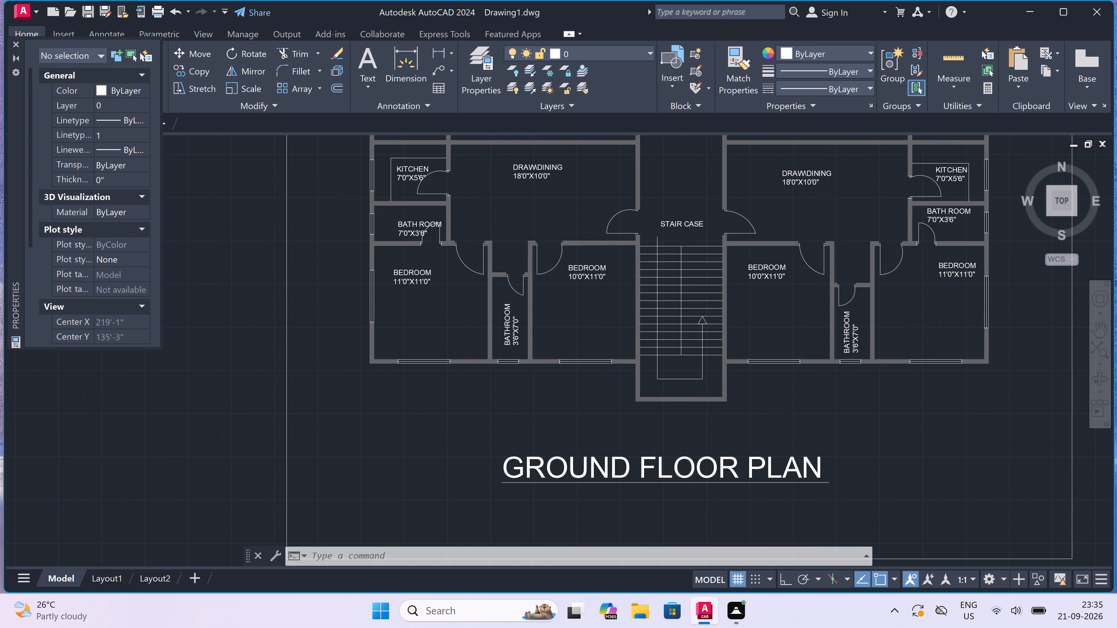
scroll(684, 314, "up", 2)
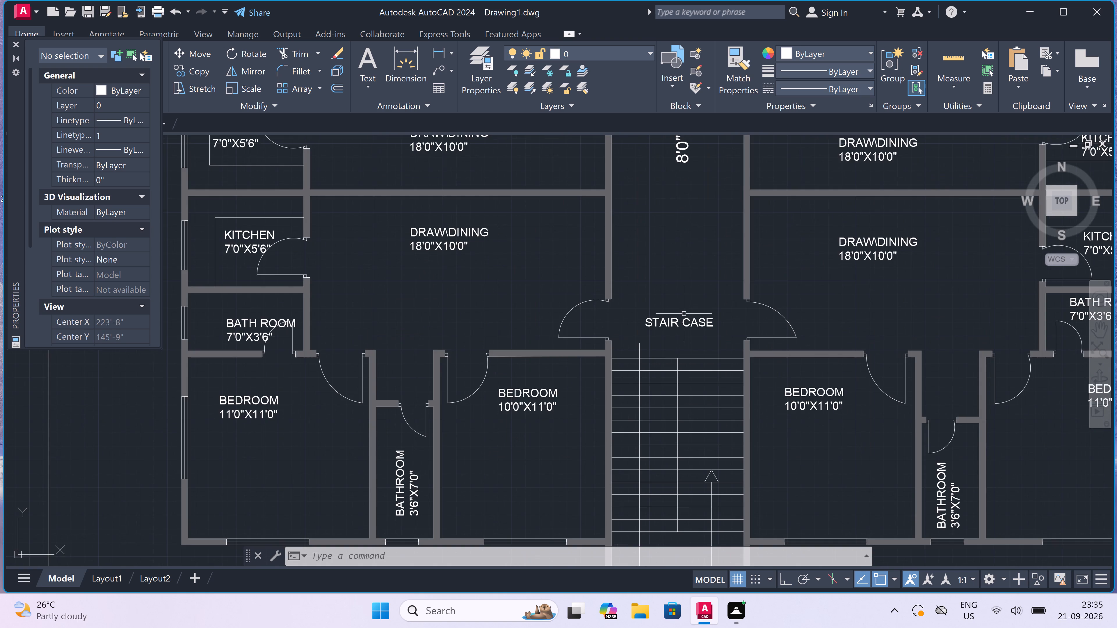
scroll(684, 315, "up", 3)
scroll(683, 319, "down", 3)
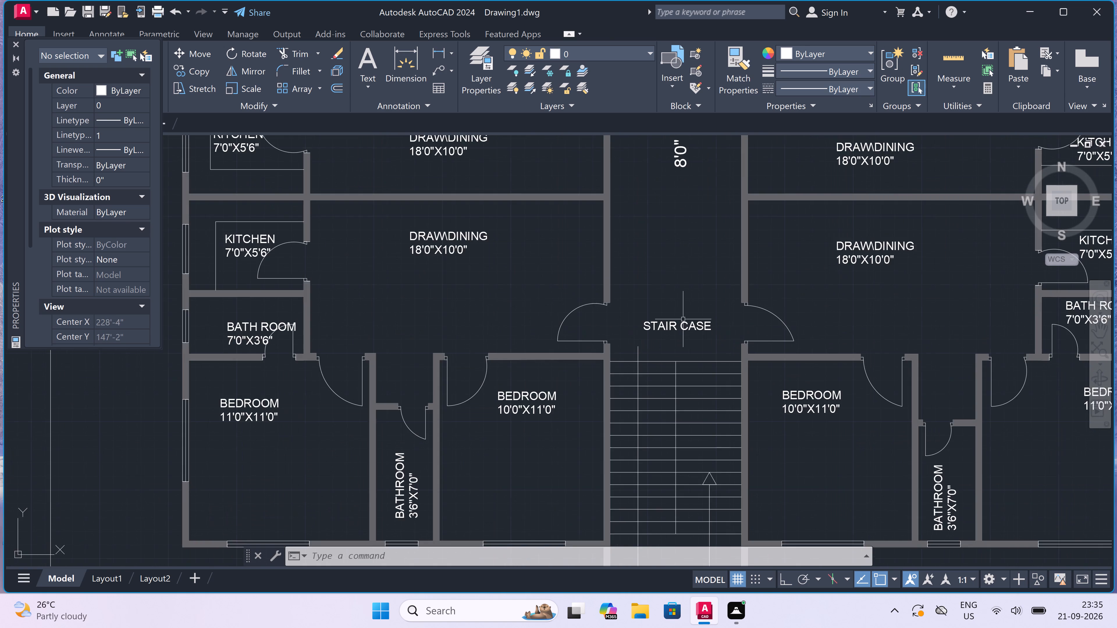
scroll(683, 319, "down", 2)
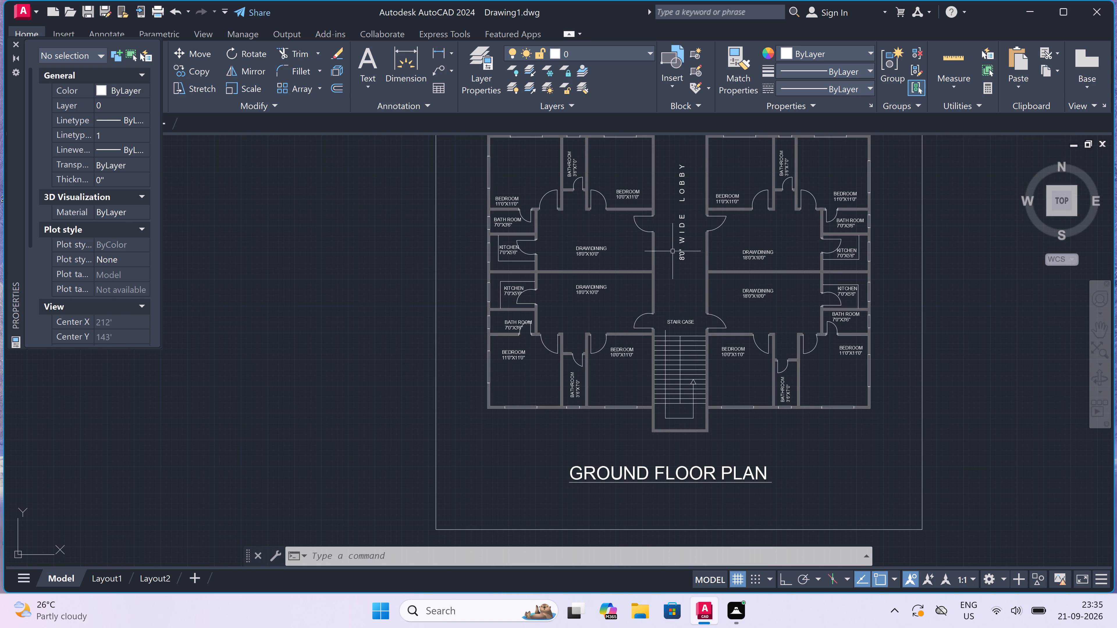
scroll(672, 248, "up", 3)
scroll(672, 248, "down", 2)
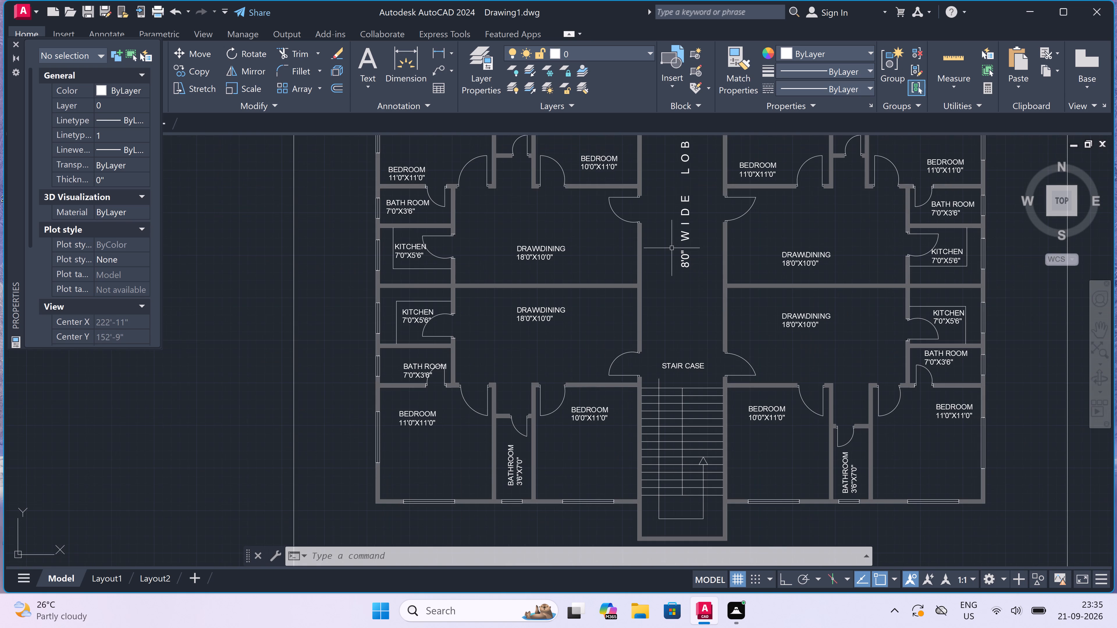
scroll(672, 248, "down", 1)
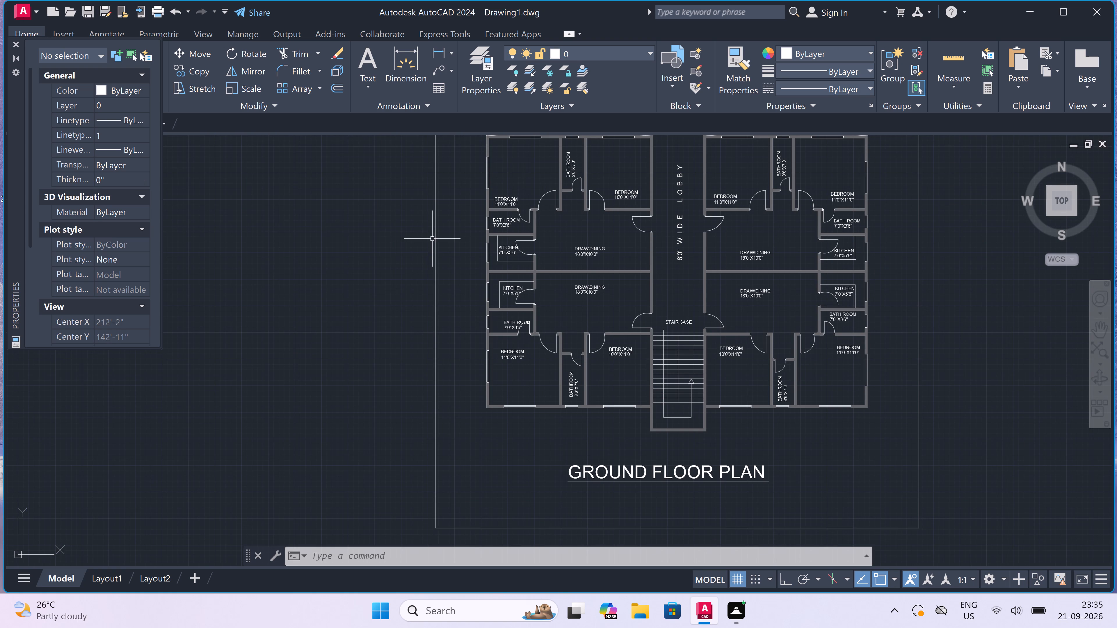
Move the KITCHEN 7'0"X5'6" label in the upper of the two adjoining left-side kitchens slightly down and left, away from the door swing.
scroll(495, 227, "up", 3)
scroll(525, 299, "up", 2)
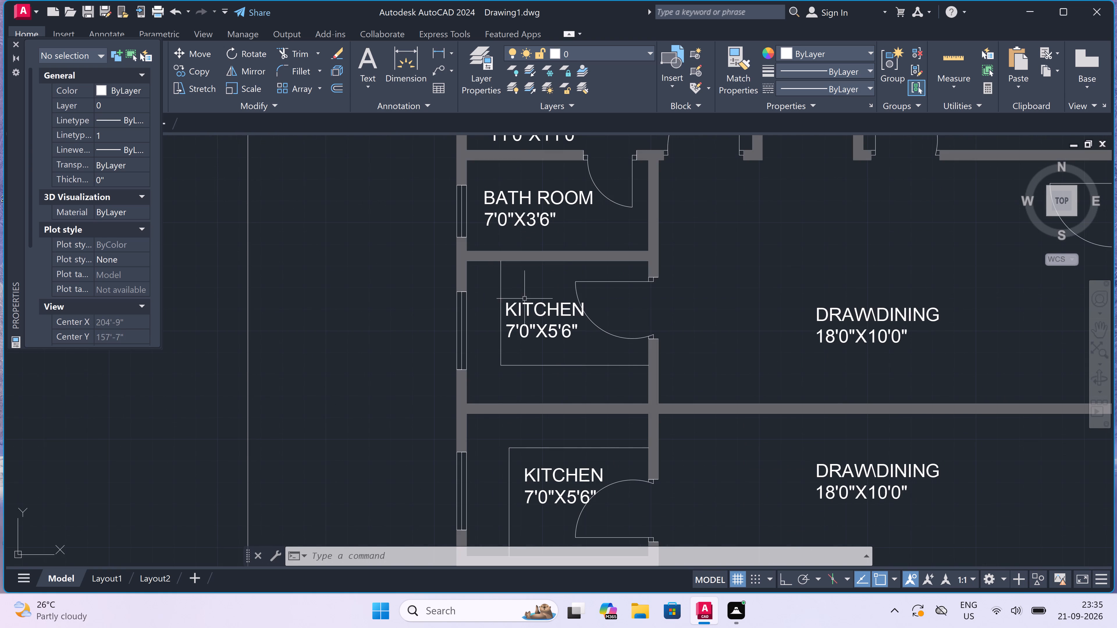
scroll(525, 299, "up", 1)
left_click(504, 321)
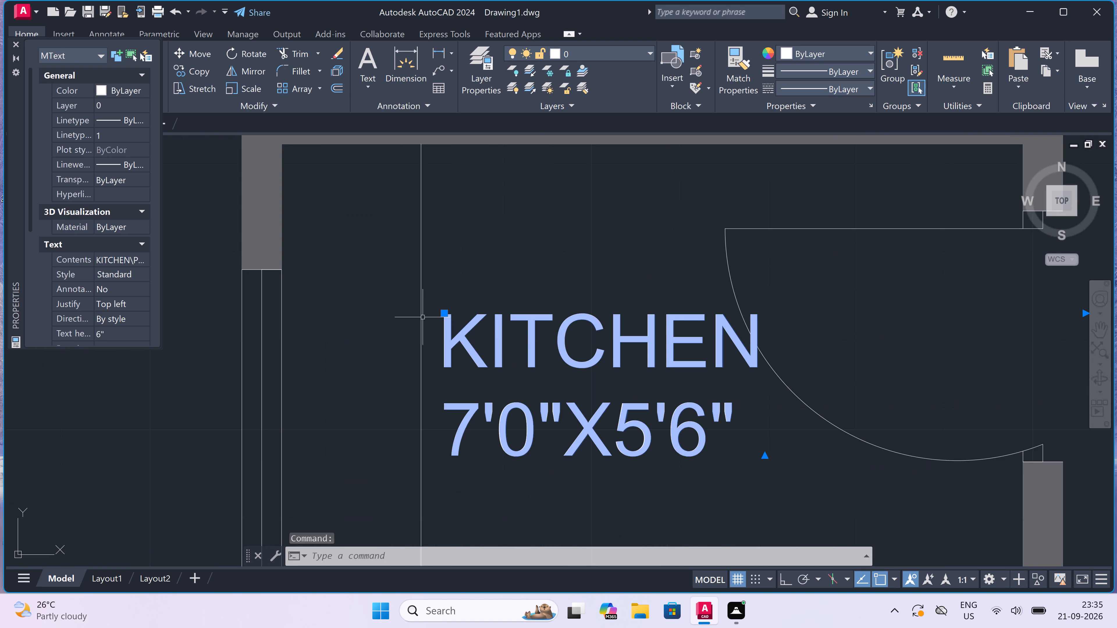
left_click(441, 314)
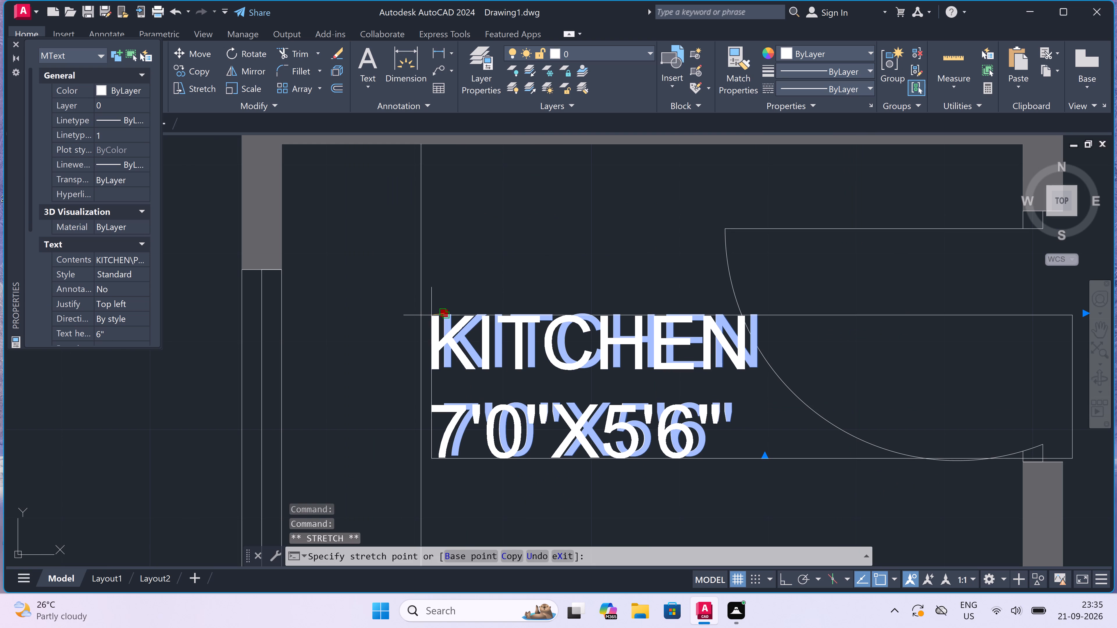
left_click(431, 315)
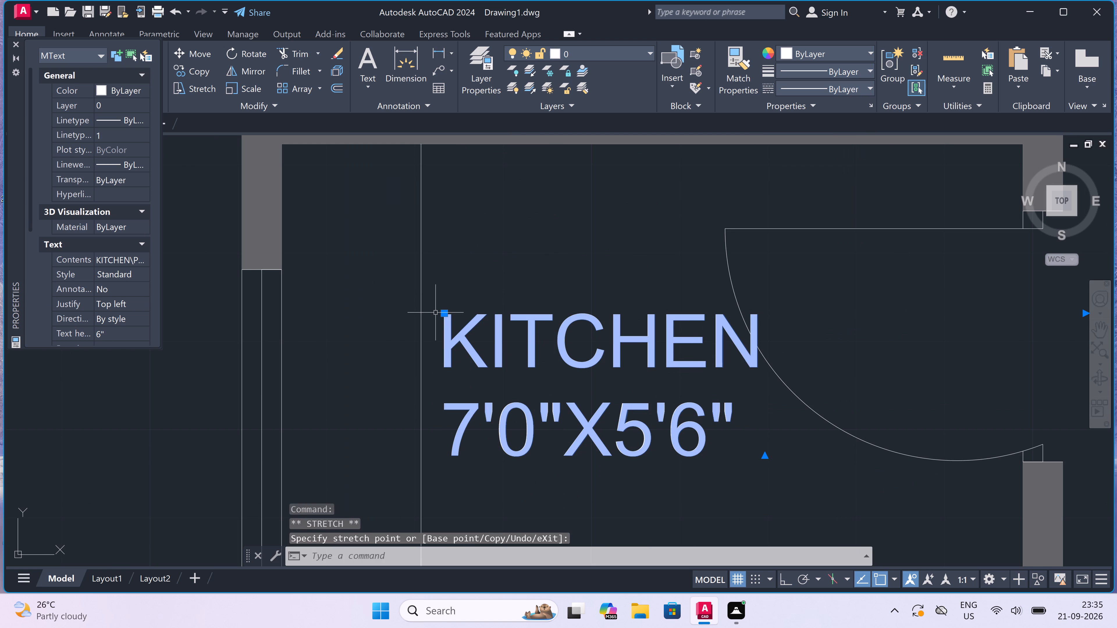
left_click(442, 311)
scroll(443, 313, "down", 1)
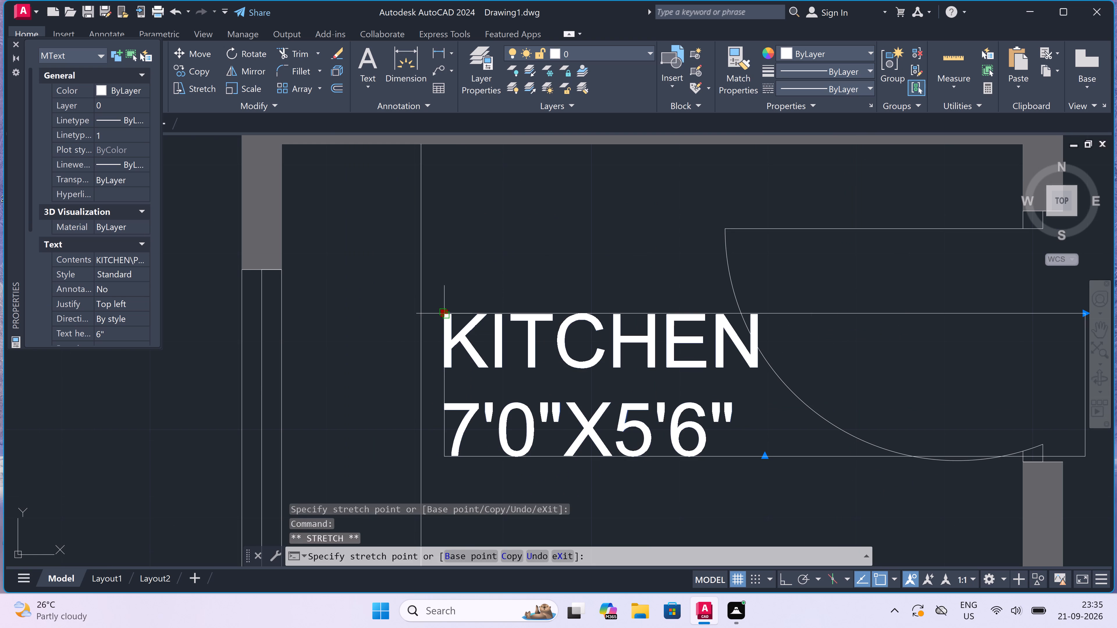
scroll(443, 313, "down", 1)
scroll(437, 336, "up", 3)
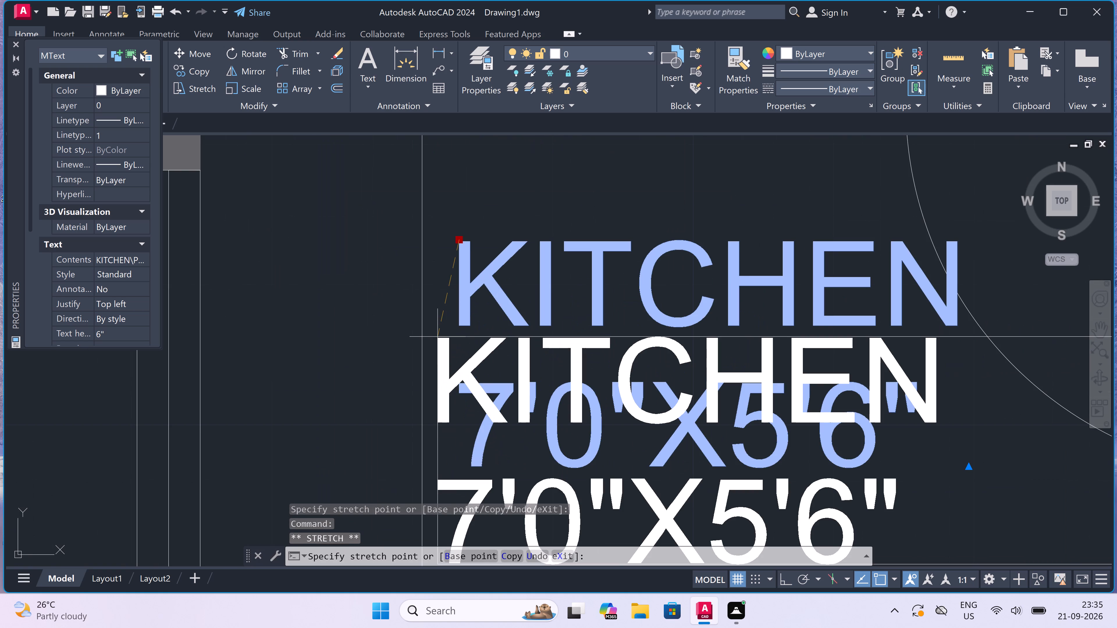
left_click(437, 337)
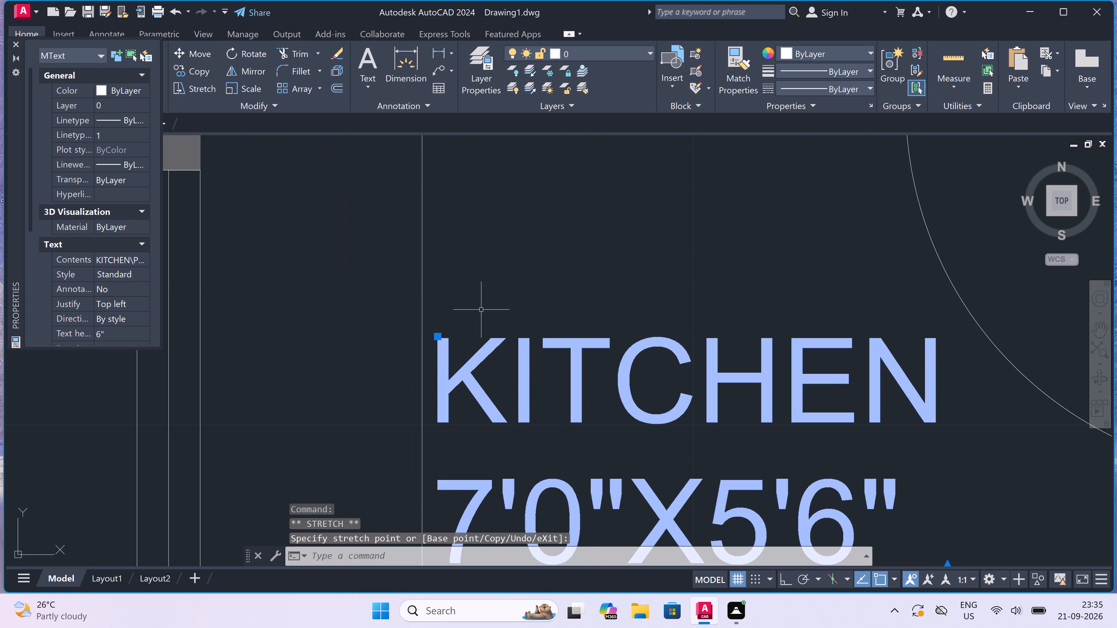
key("Escape")
Examine the kitchen and other room labels on both sides of the floor plan, down to the plan title.
scroll(480, 303, "down", 6)
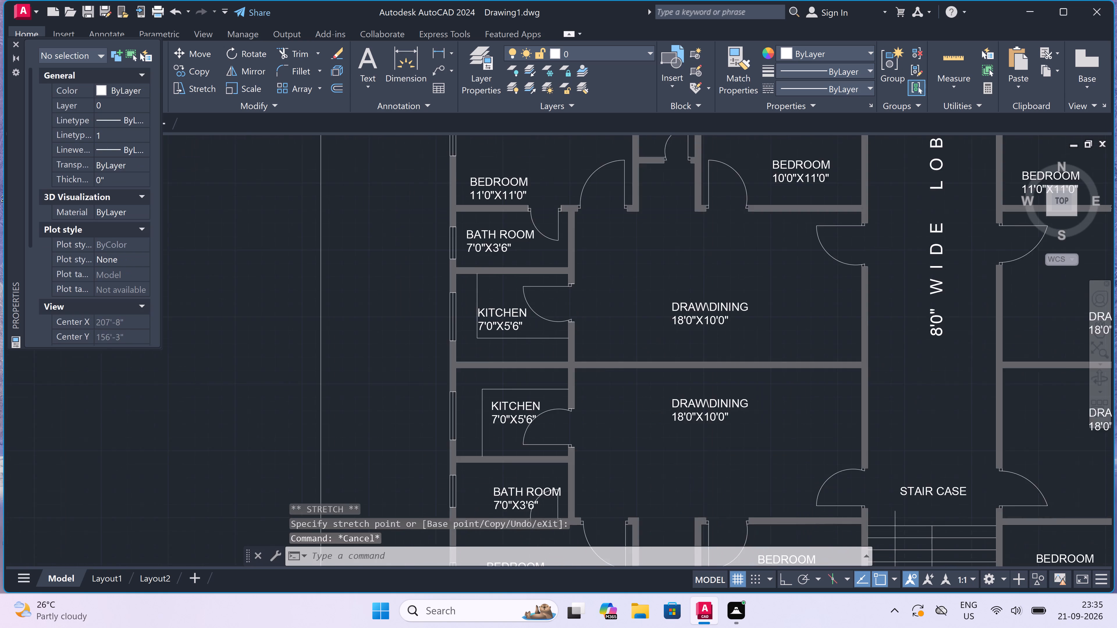
scroll(484, 306, "up", 1)
scroll(484, 305, "down", 1)
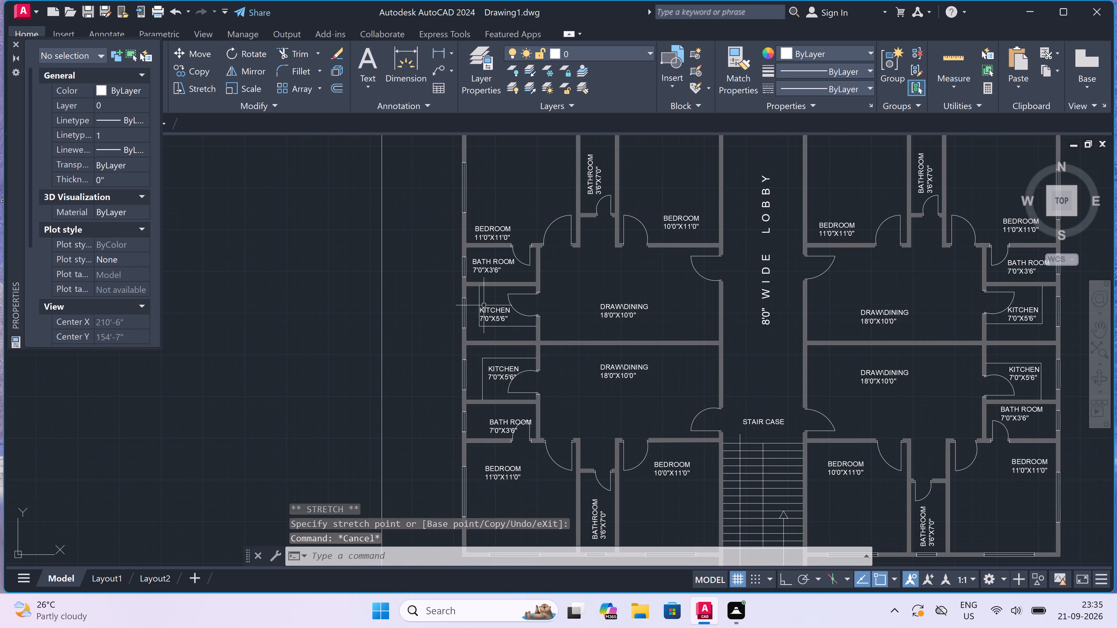
scroll(484, 305, "down", 1)
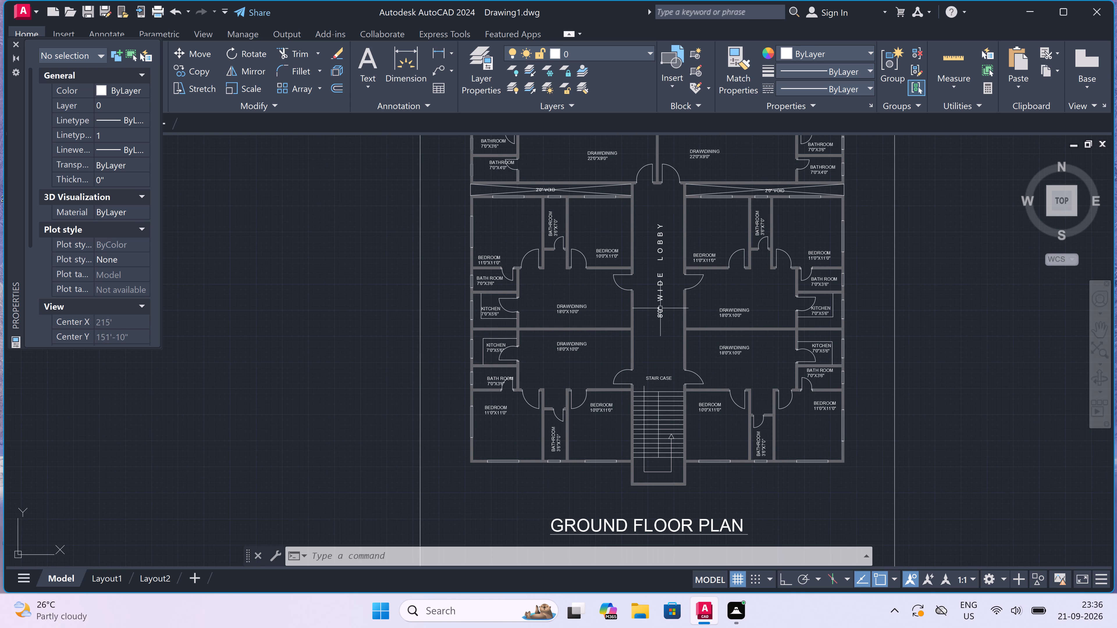
scroll(813, 305, "up", 2)
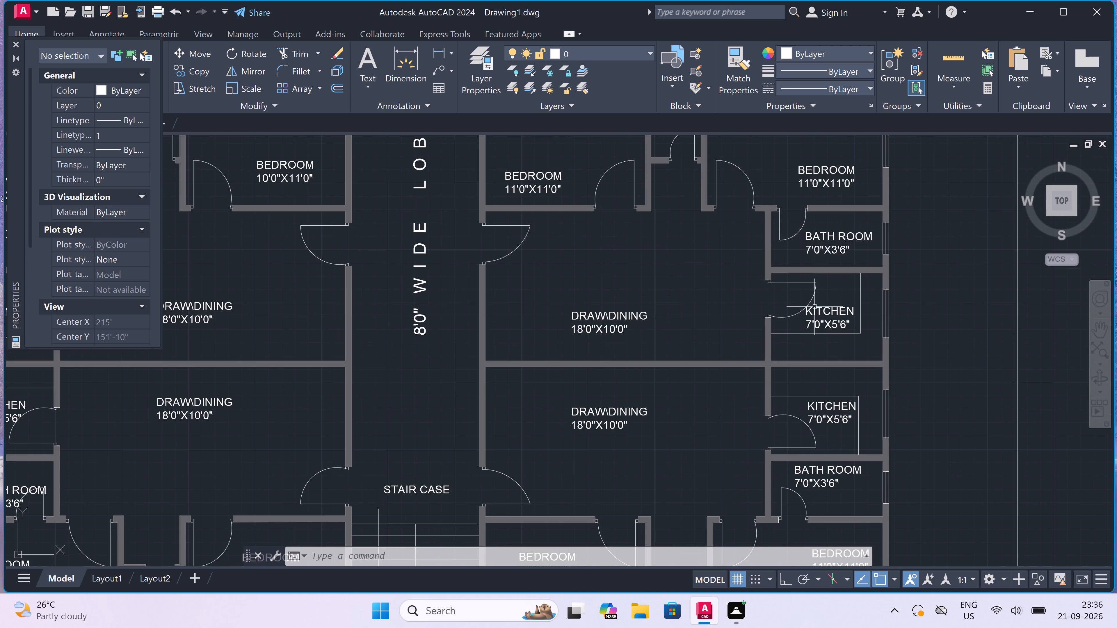
scroll(814, 307, "up", 1)
scroll(814, 307, "down", 1)
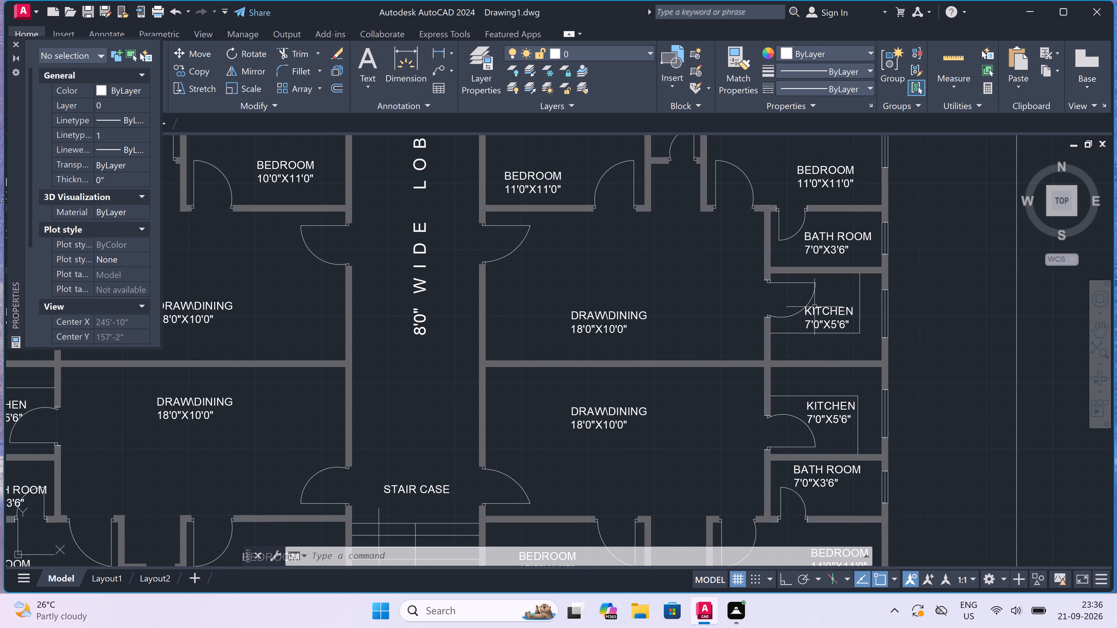
scroll(814, 307, "down", 1)
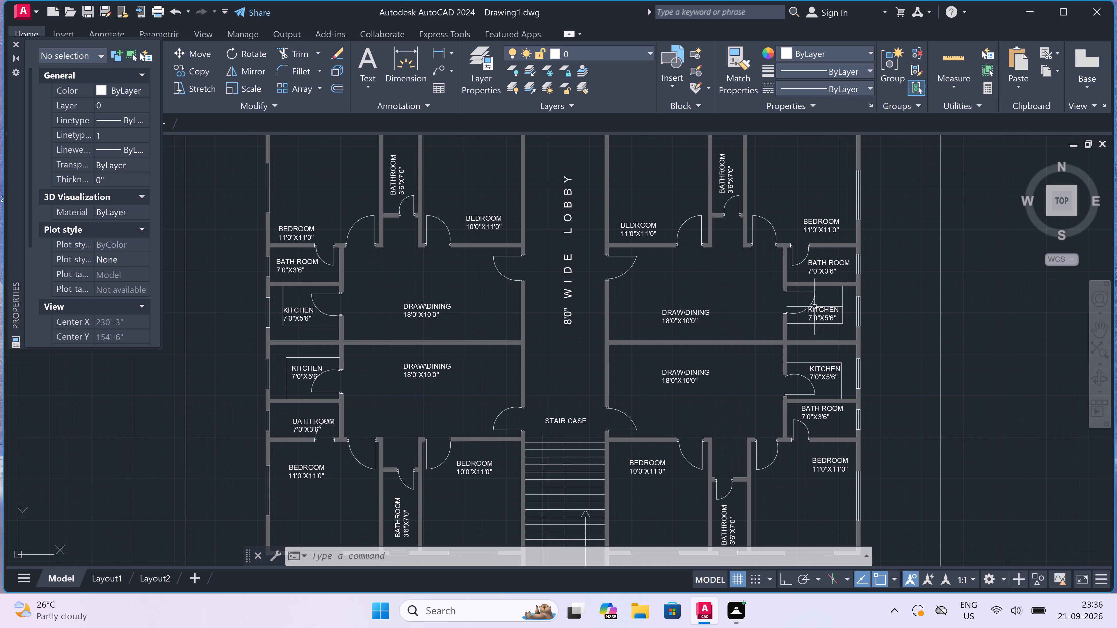
scroll(814, 307, "down", 1)
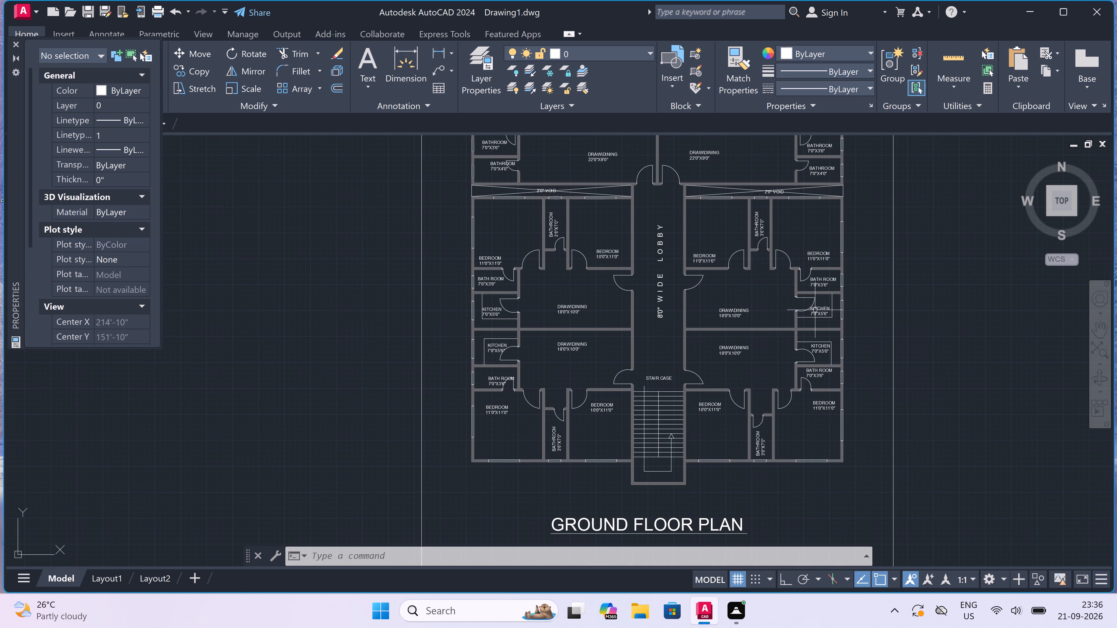
scroll(710, 399, "up", 1)
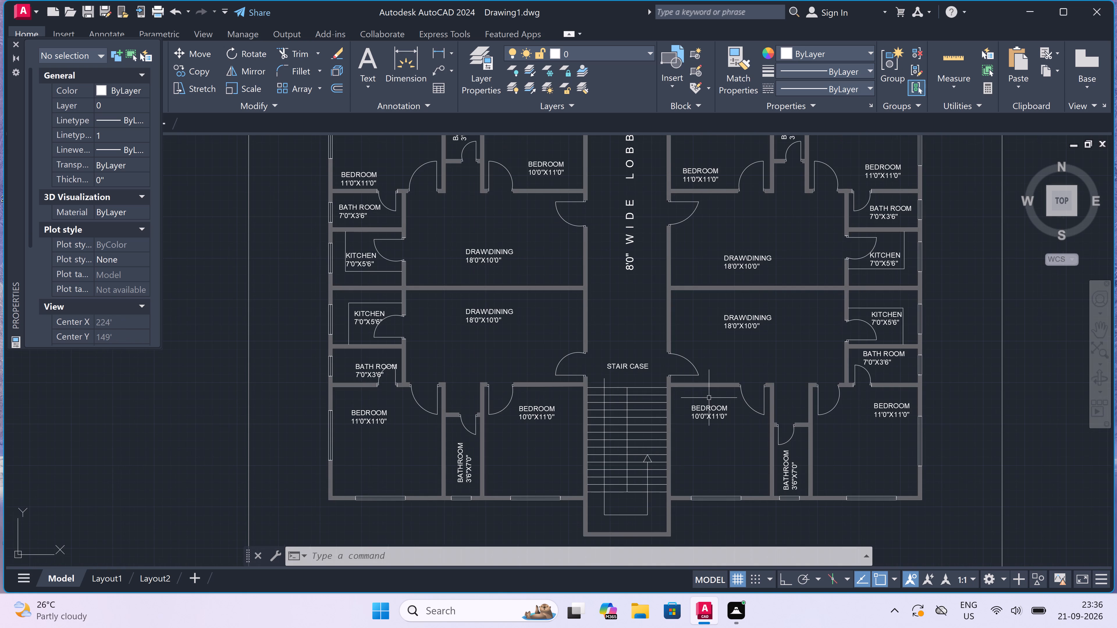
scroll(705, 391, "down", 2)
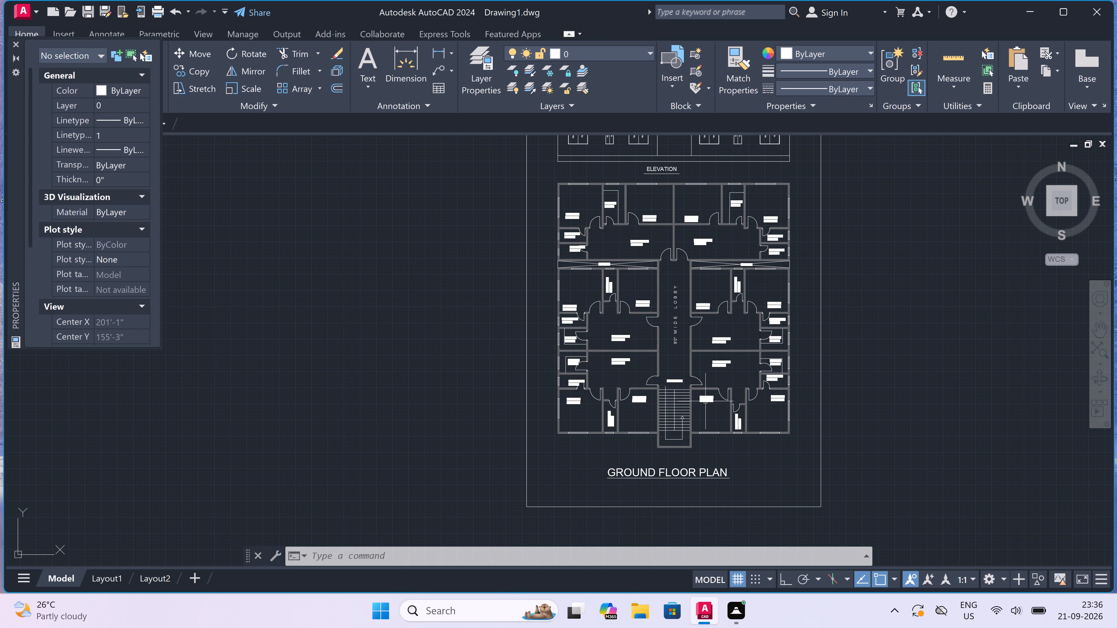
Insert the word APPARTMENT before PLAN in the floor plan title so it reads GROUND FLOOR APPARTMENT PLAN.
scroll(705, 468, "up", 2)
triple_click(701, 474)
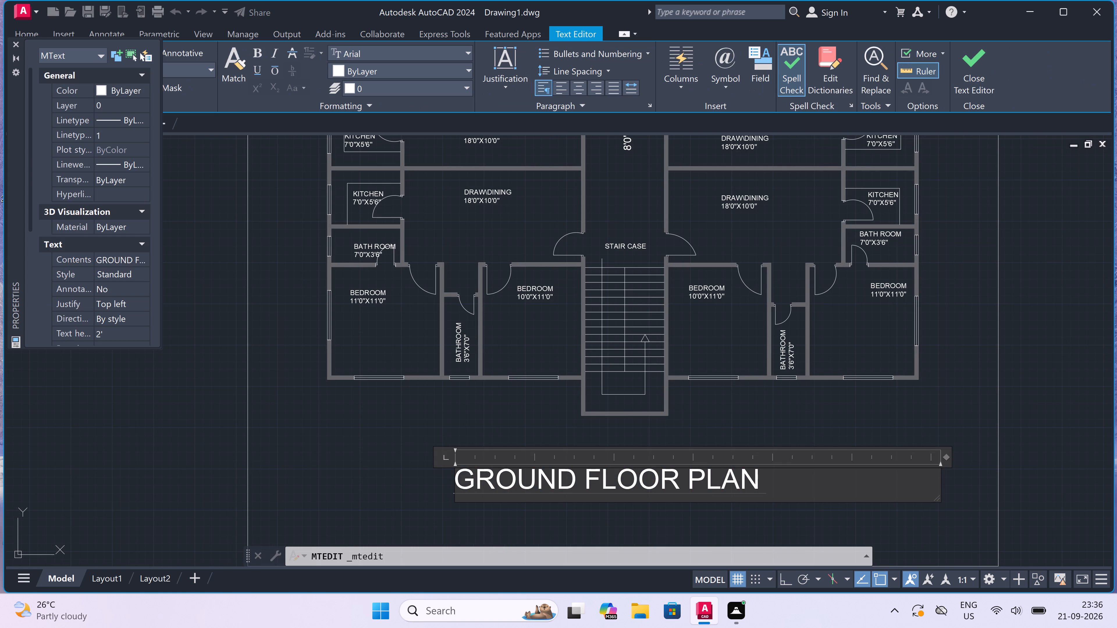
left_click(677, 479)
key("space")
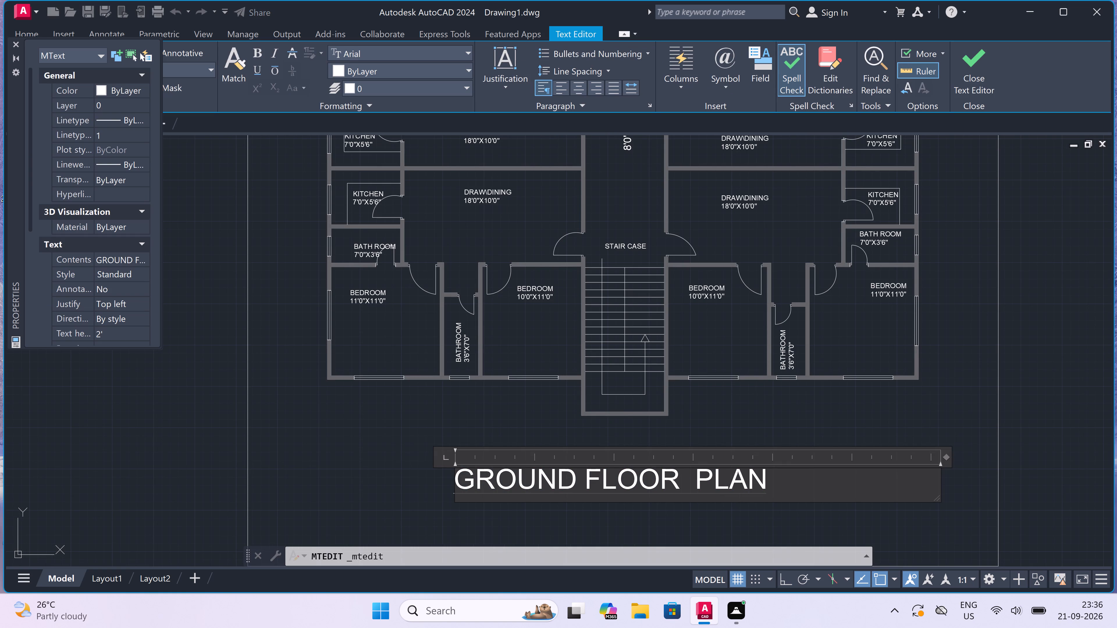
type("APP")
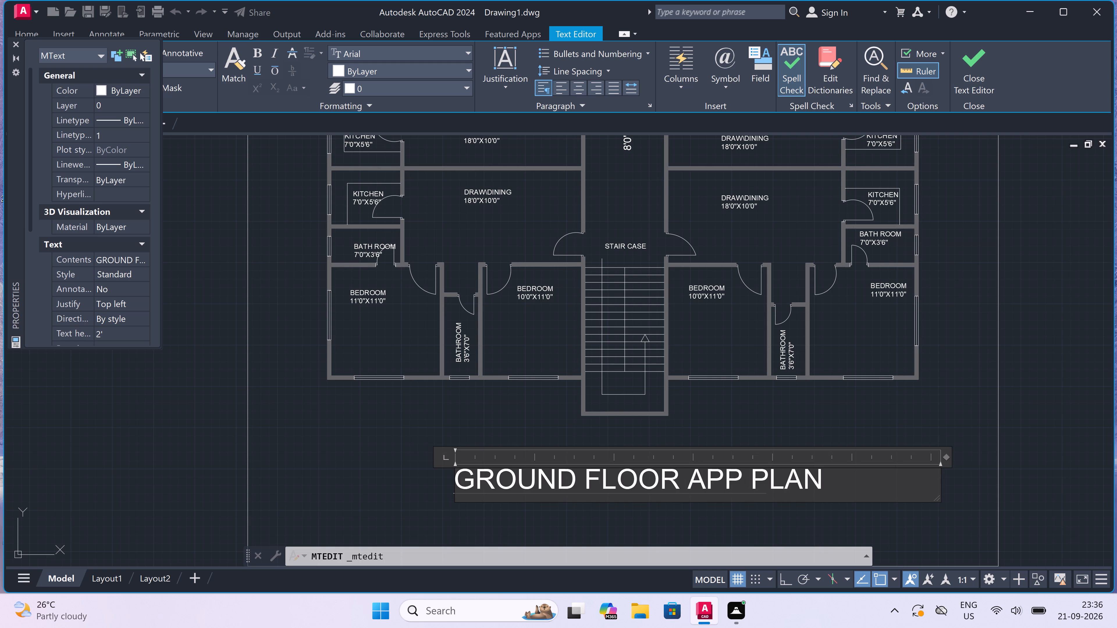
key("a")
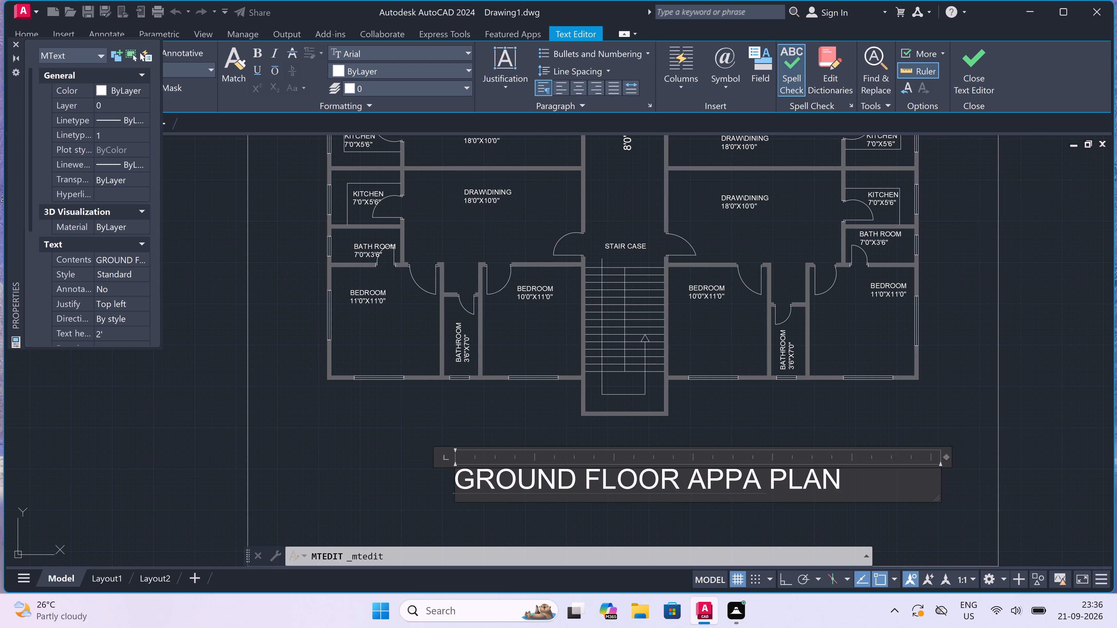
type("RT")
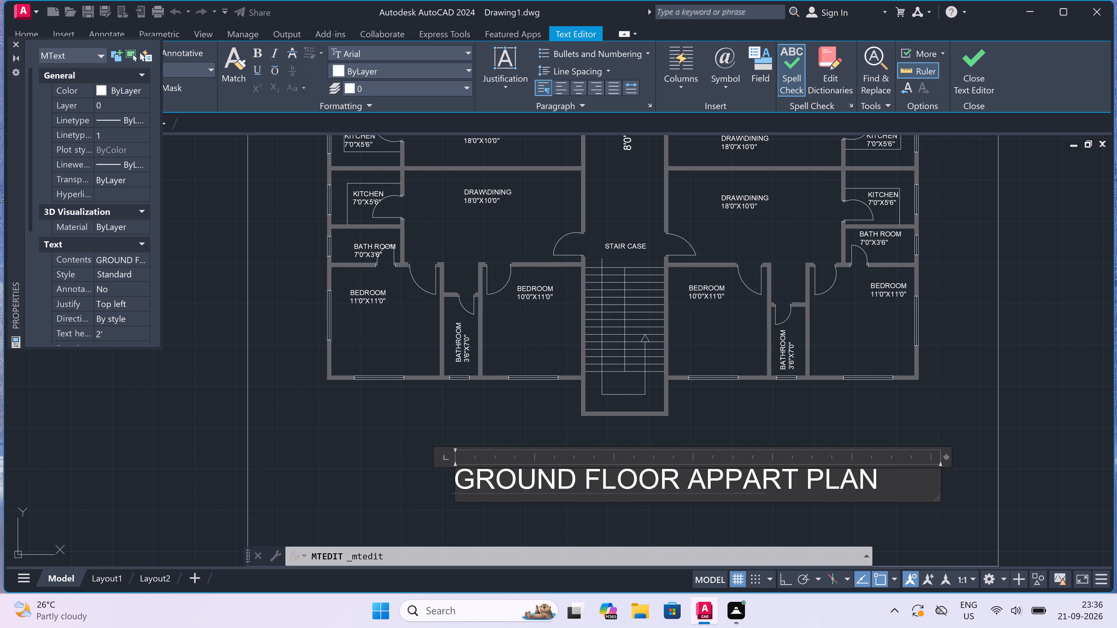
type("MENT")
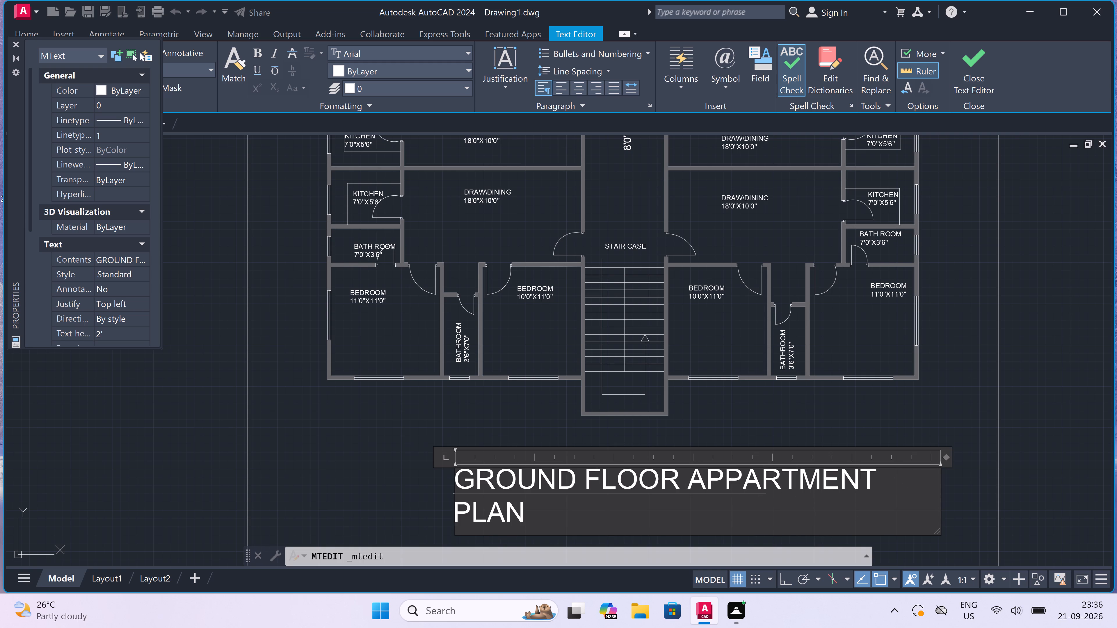
key("space")
left_click(397, 427)
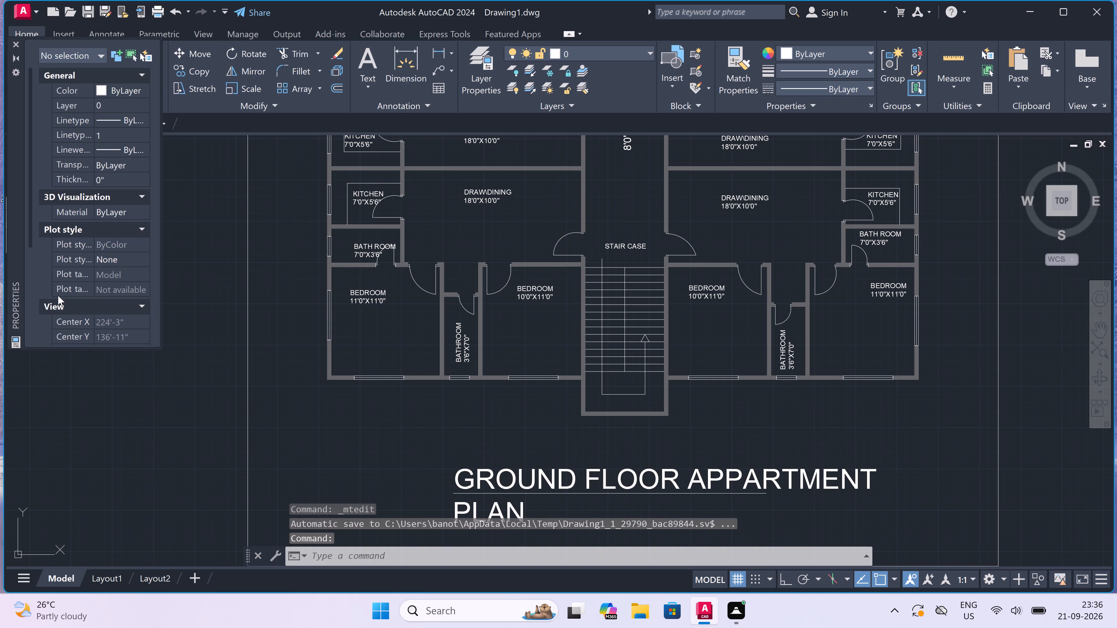
Delete the underline running beneath the first line of the ground floor plan title.
left_click(651, 491)
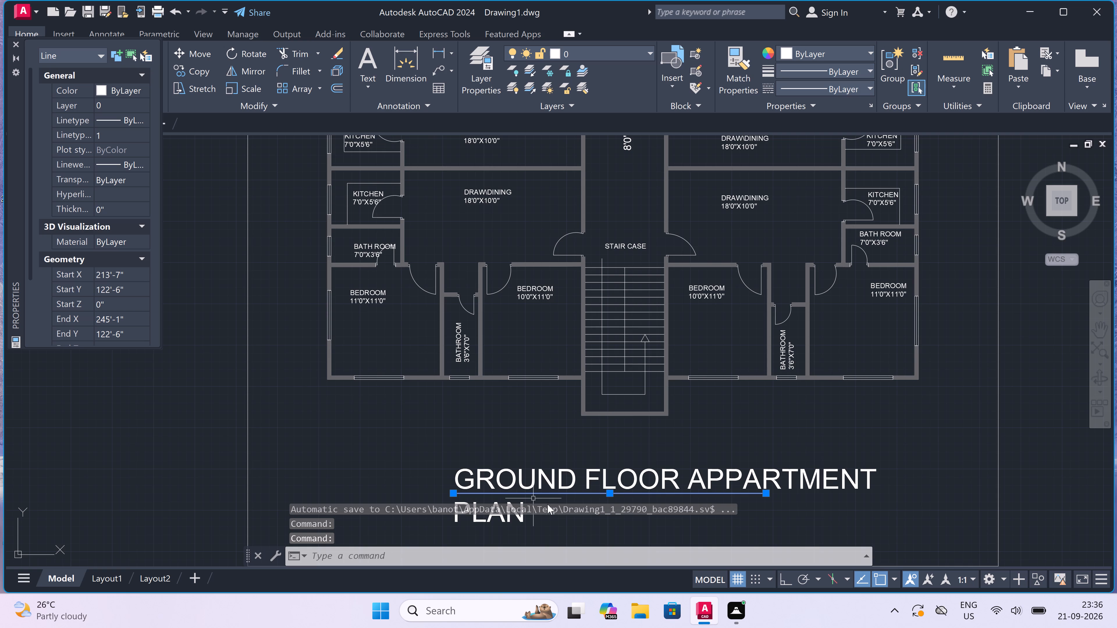
key("Delete")
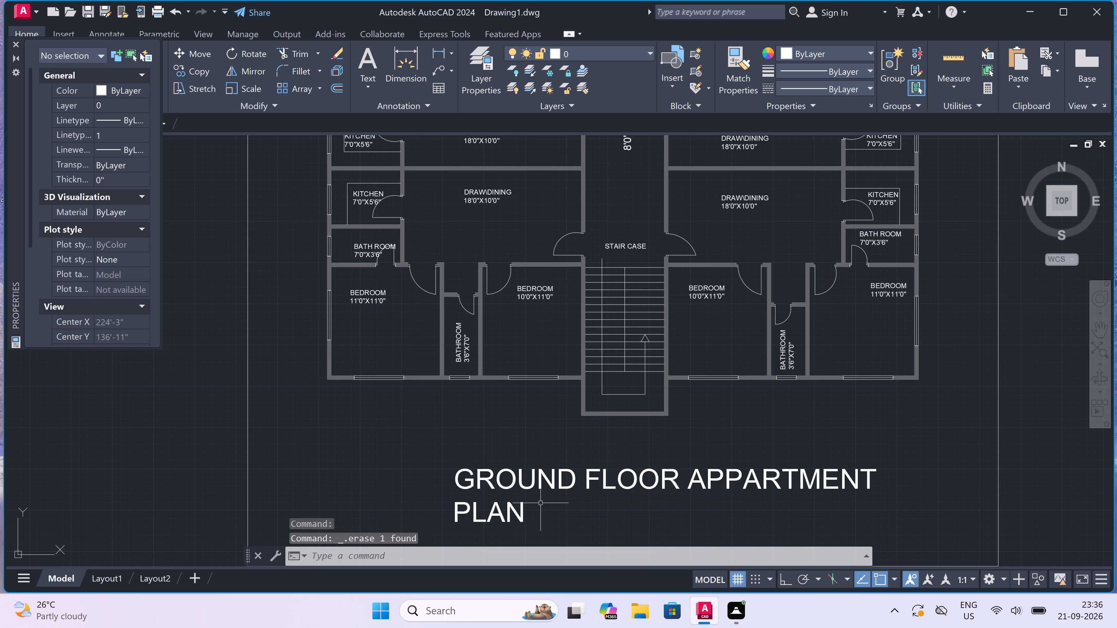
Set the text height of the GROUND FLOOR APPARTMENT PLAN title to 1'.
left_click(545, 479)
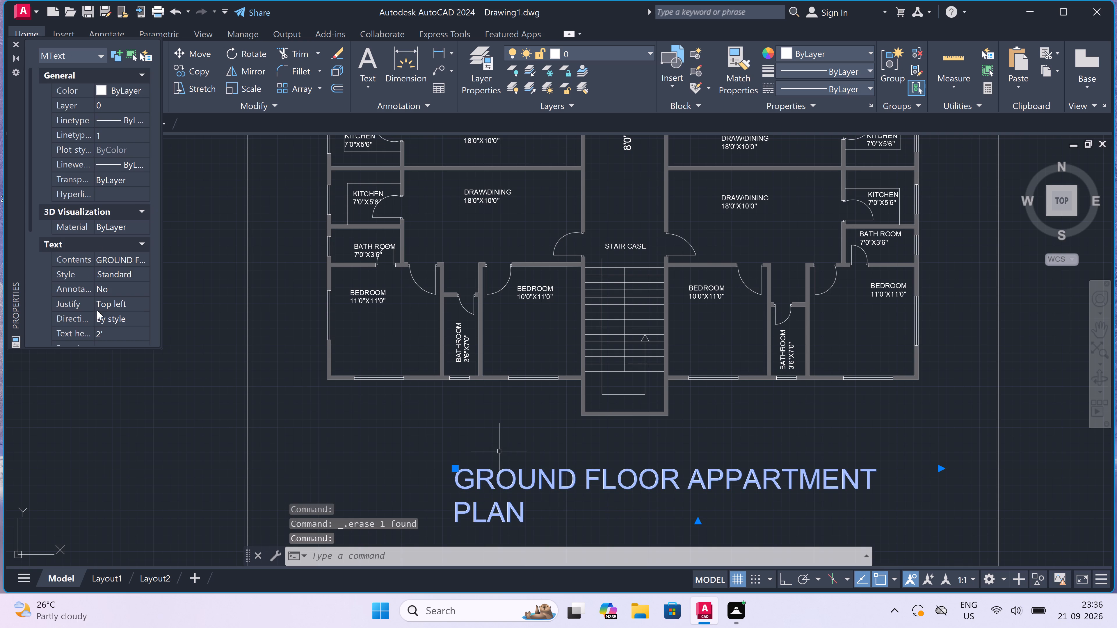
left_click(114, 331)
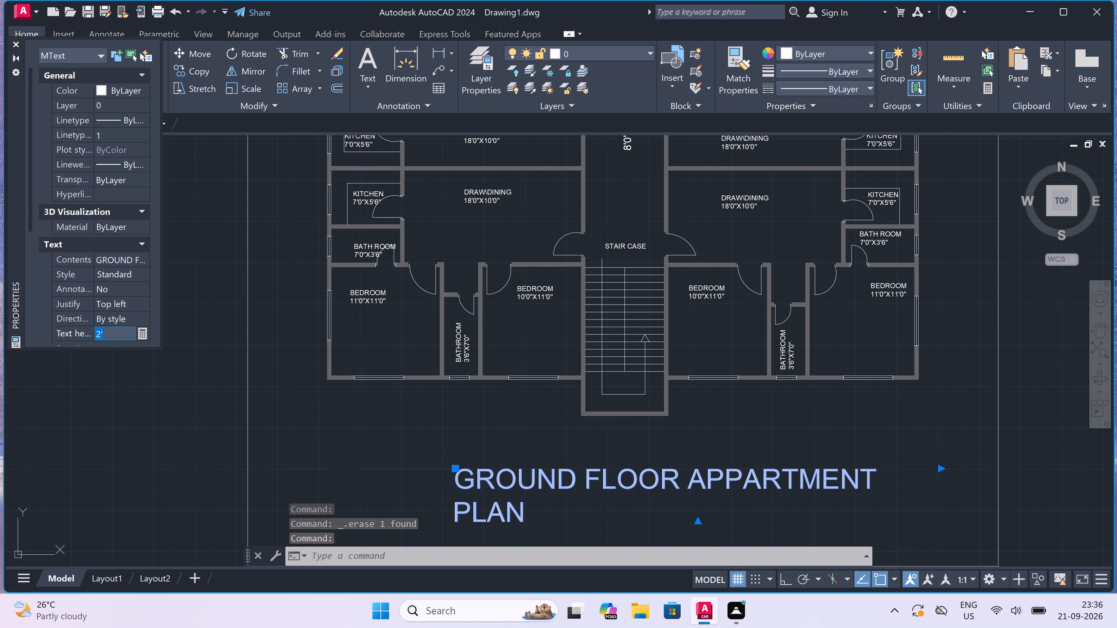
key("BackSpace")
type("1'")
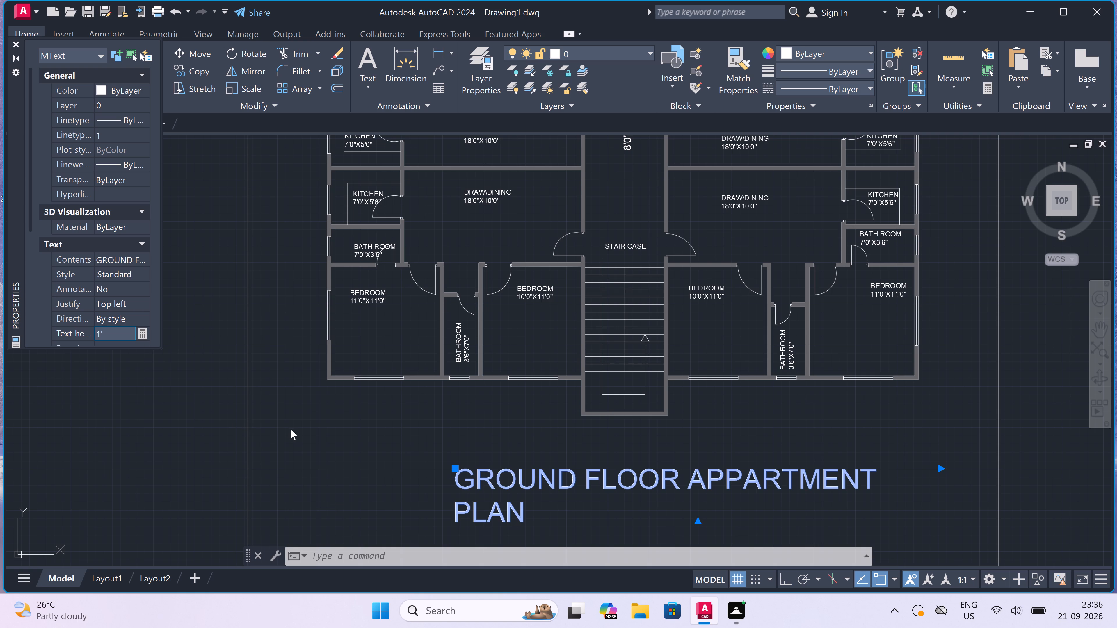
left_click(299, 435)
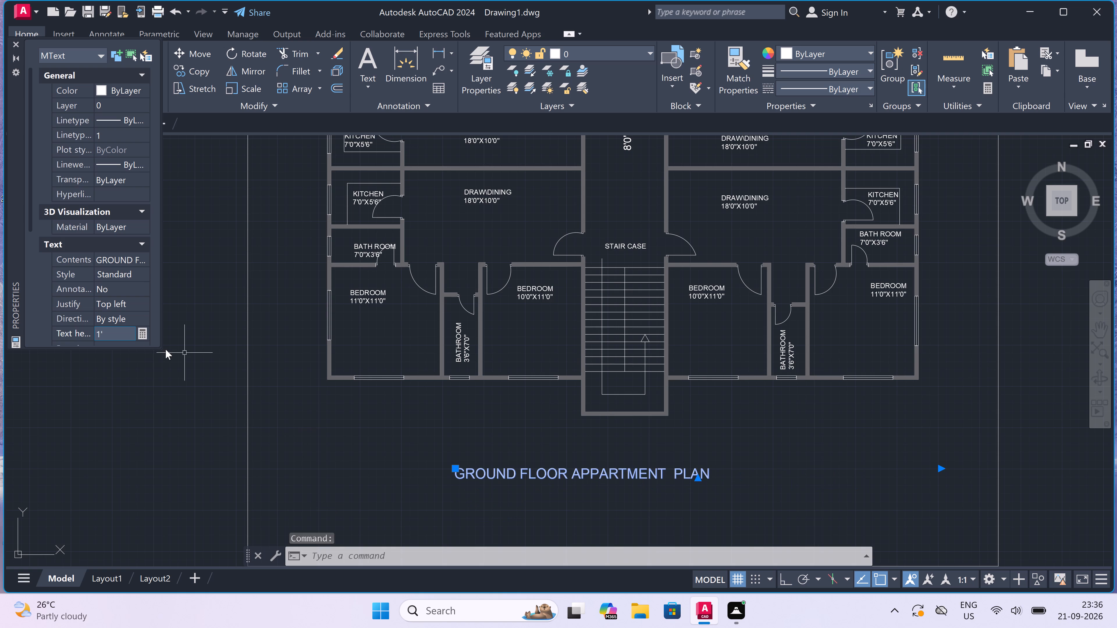
Set the text height of the GROUND FLOOR APPARTMENT PLAN title to 1.5'.
left_click(123, 336)
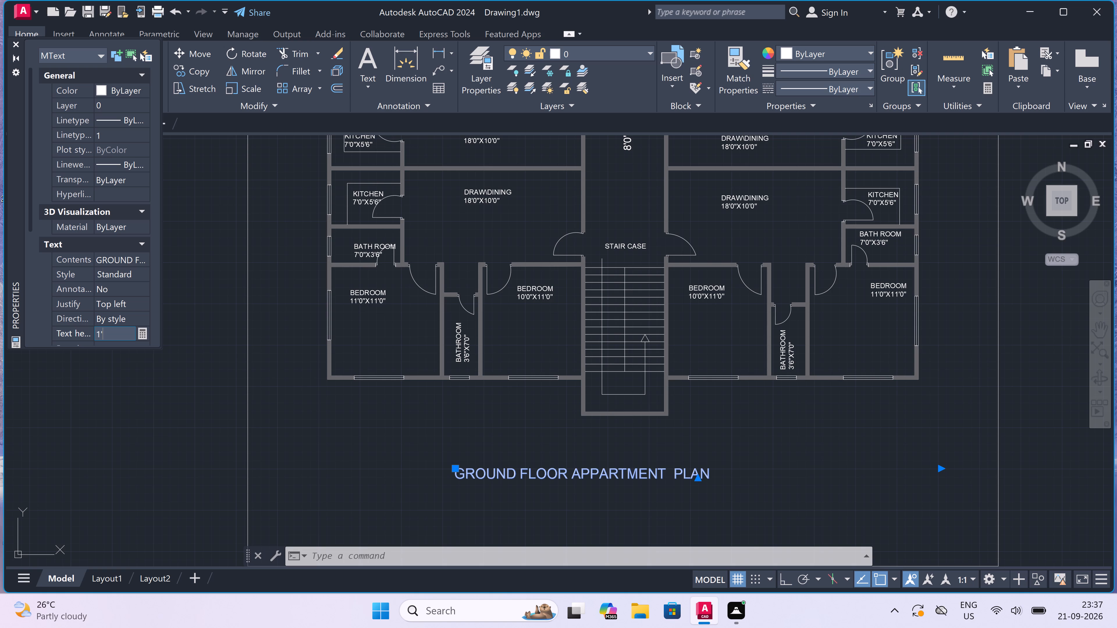
key("BackSpace")
key("BackSpace")
type("1.5'")
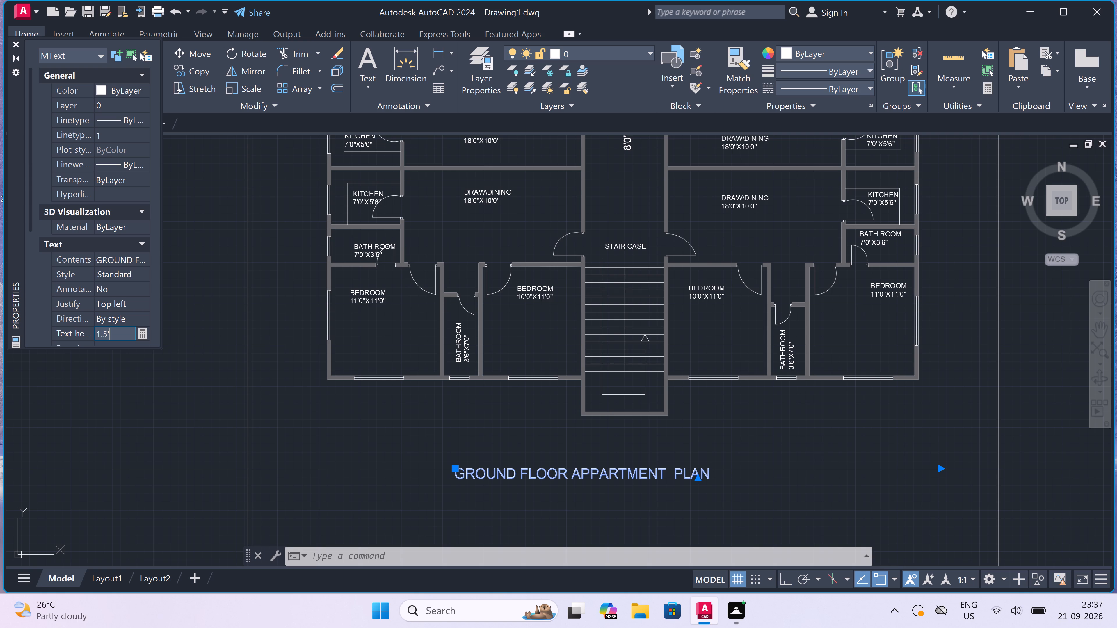
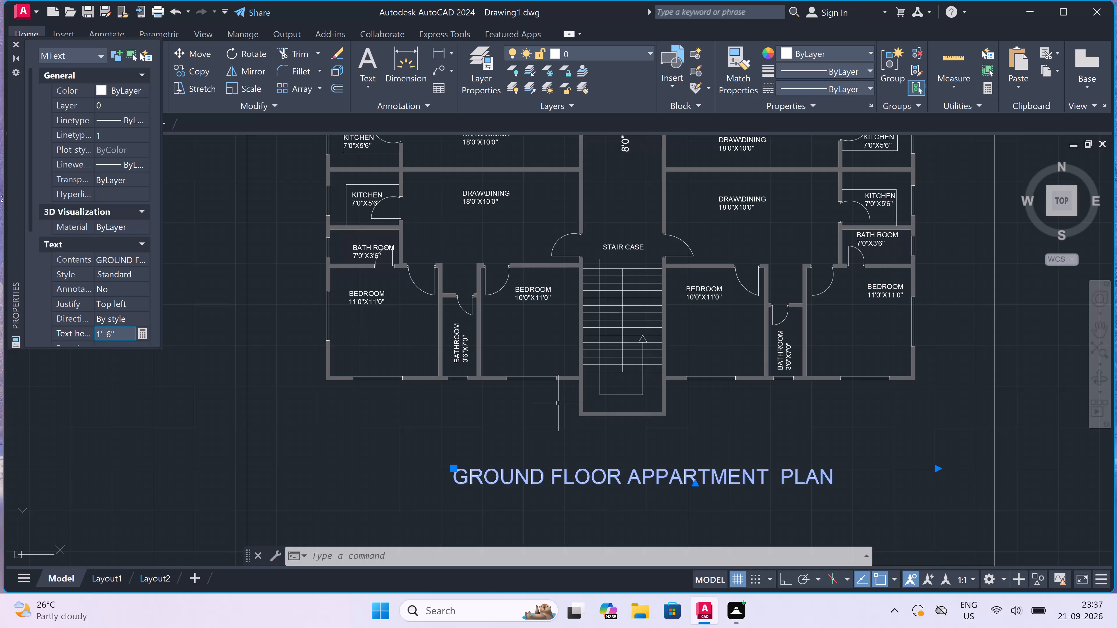
Deselect the plan title and inspect the bordered sheet, examining the front elevation, its windows and roof band, and the ground floor plan's layout and room labels.
key("Escape")
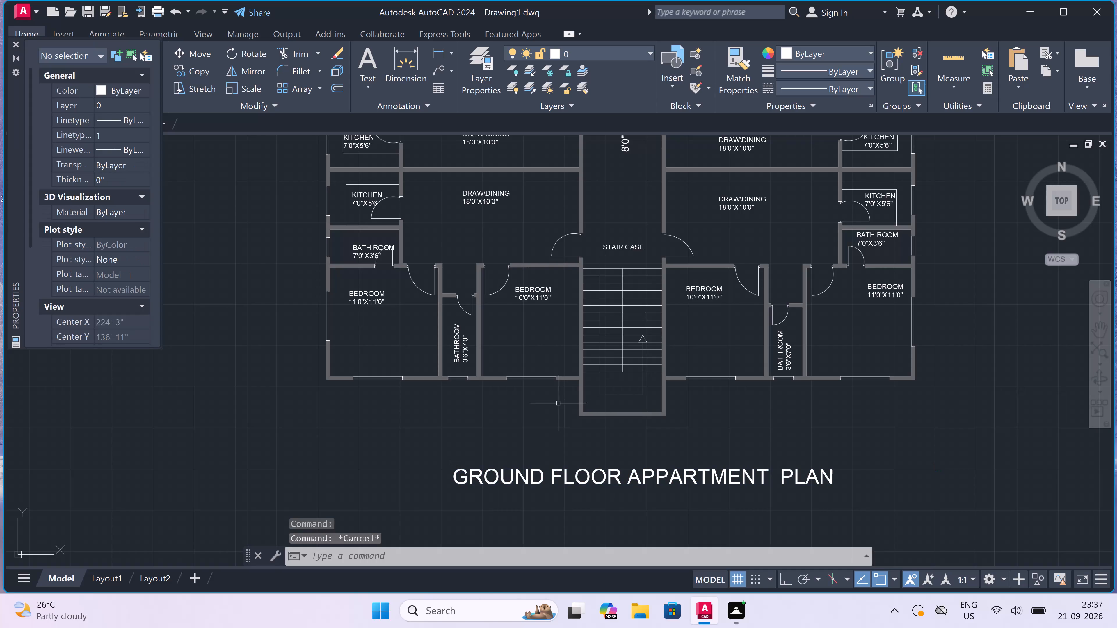
scroll(554, 404, "down", 3)
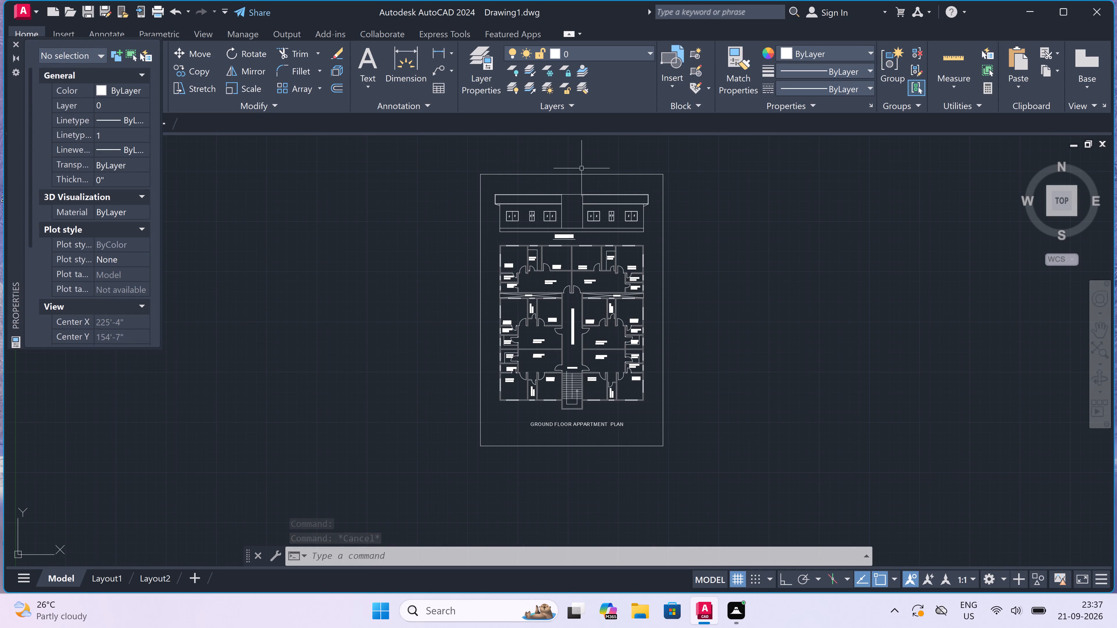
scroll(580, 172, "up", 3)
scroll(556, 247, "up", 2)
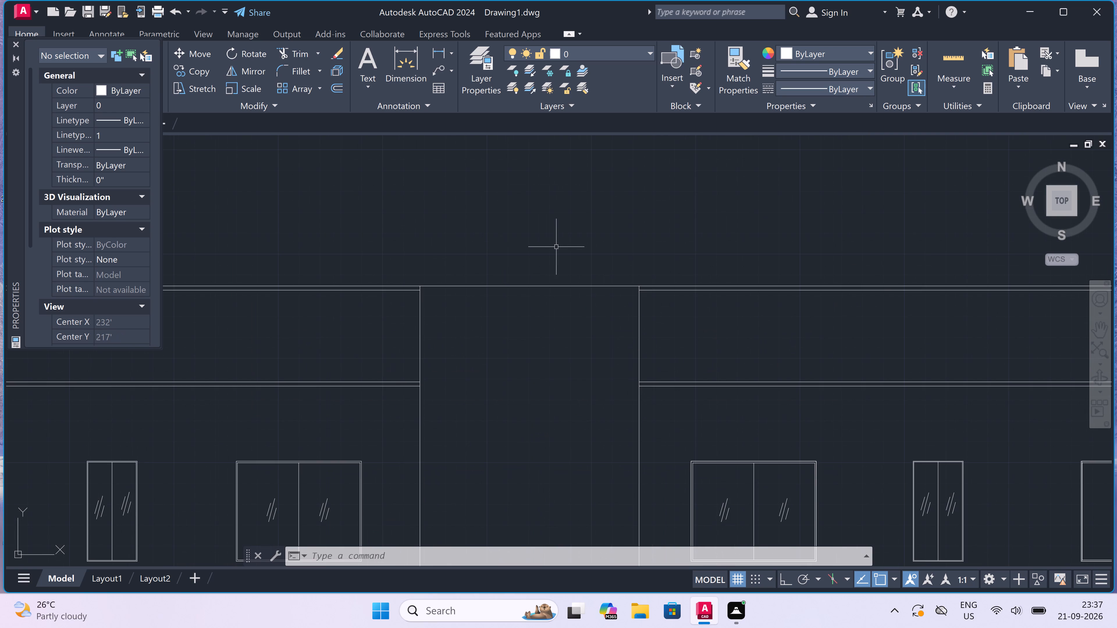
scroll(556, 247, "down", 3)
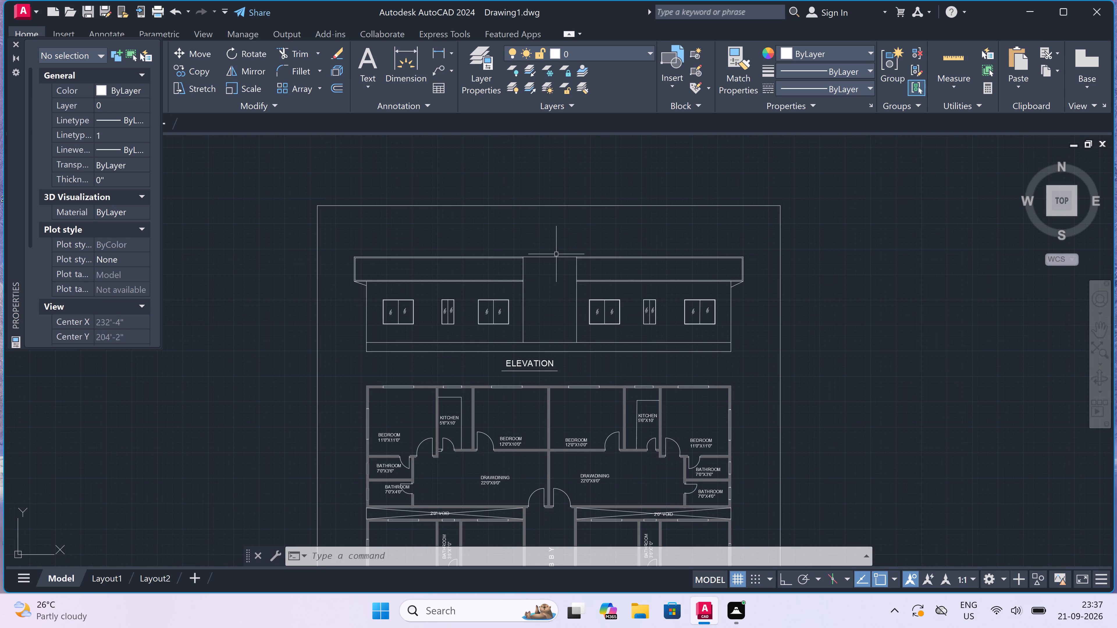
scroll(546, 285, "up", 2)
scroll(546, 285, "down", 1)
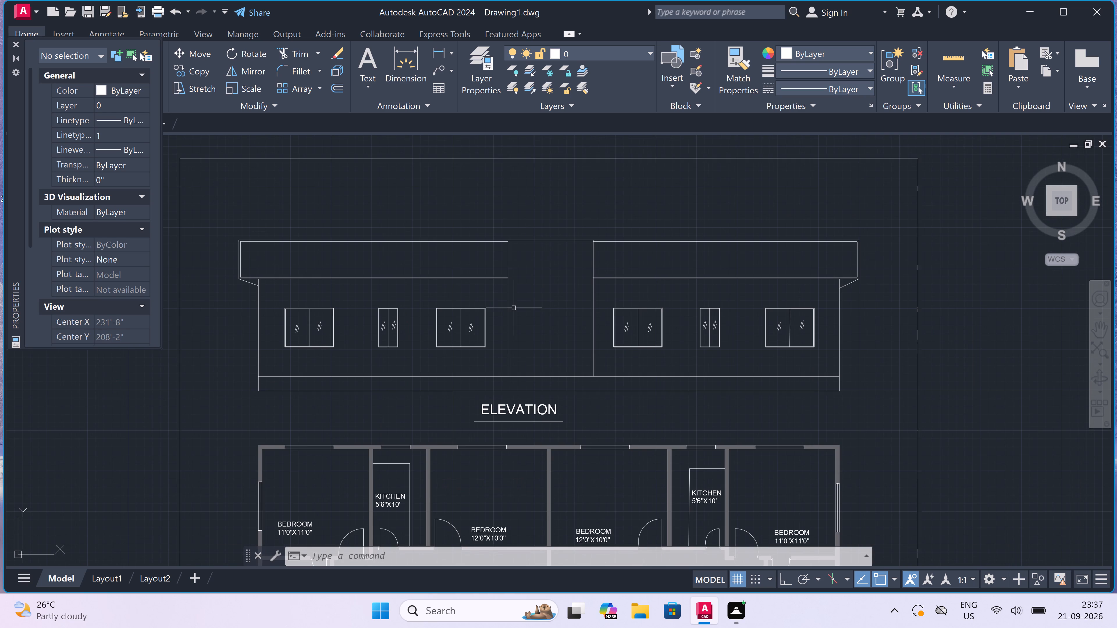
scroll(517, 301, "down", 3)
scroll(495, 311, "up", 3)
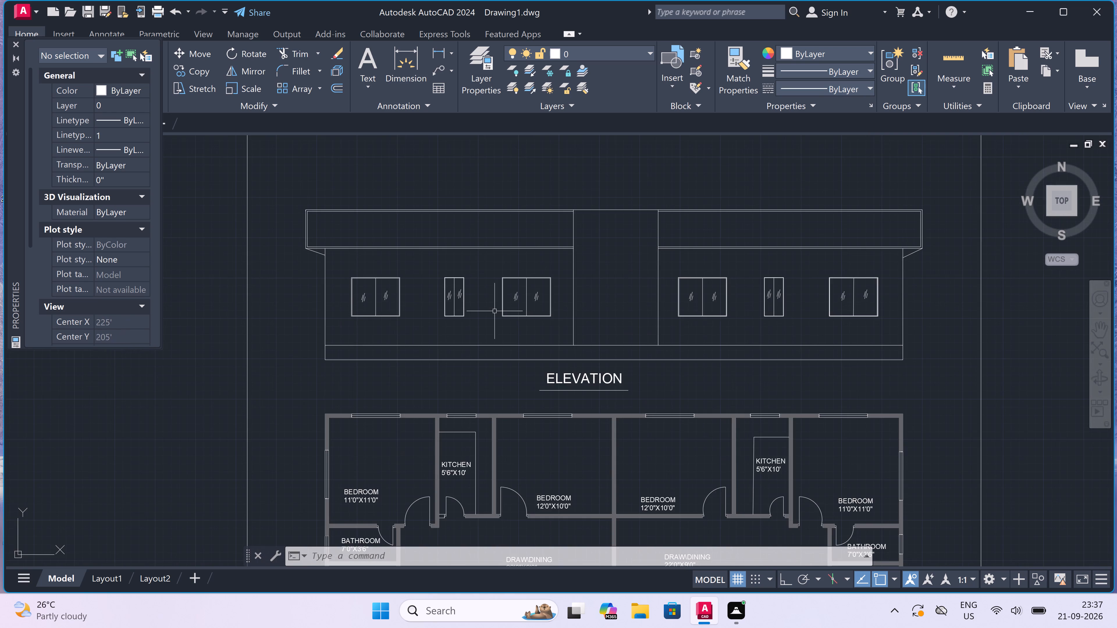
scroll(495, 311, "down", 2)
scroll(480, 328, "up", 2)
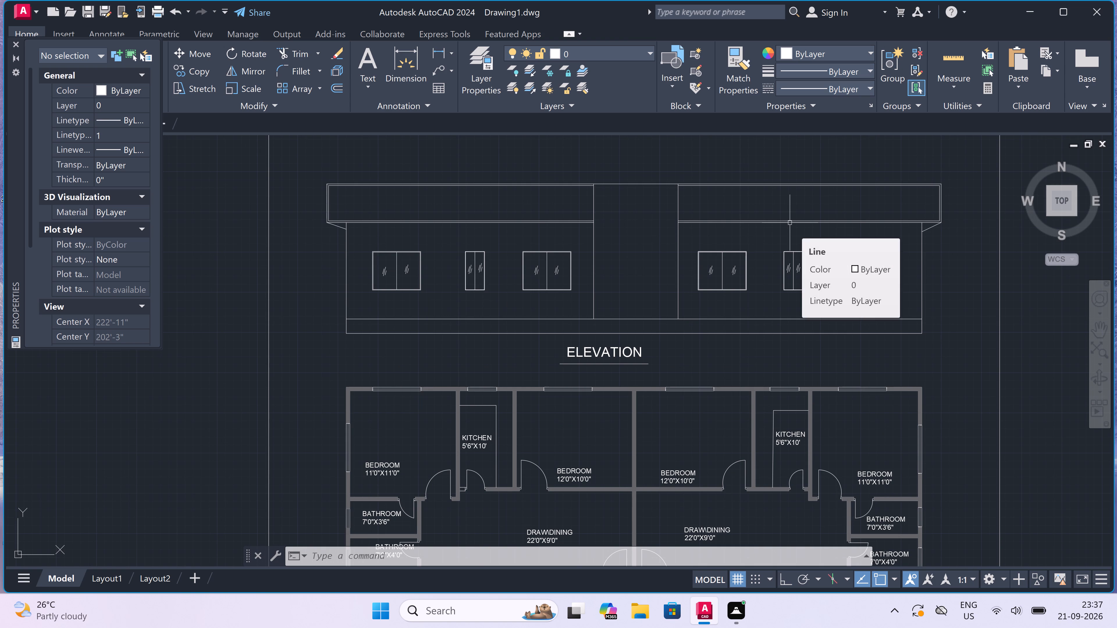
scroll(791, 219, "down", 1)
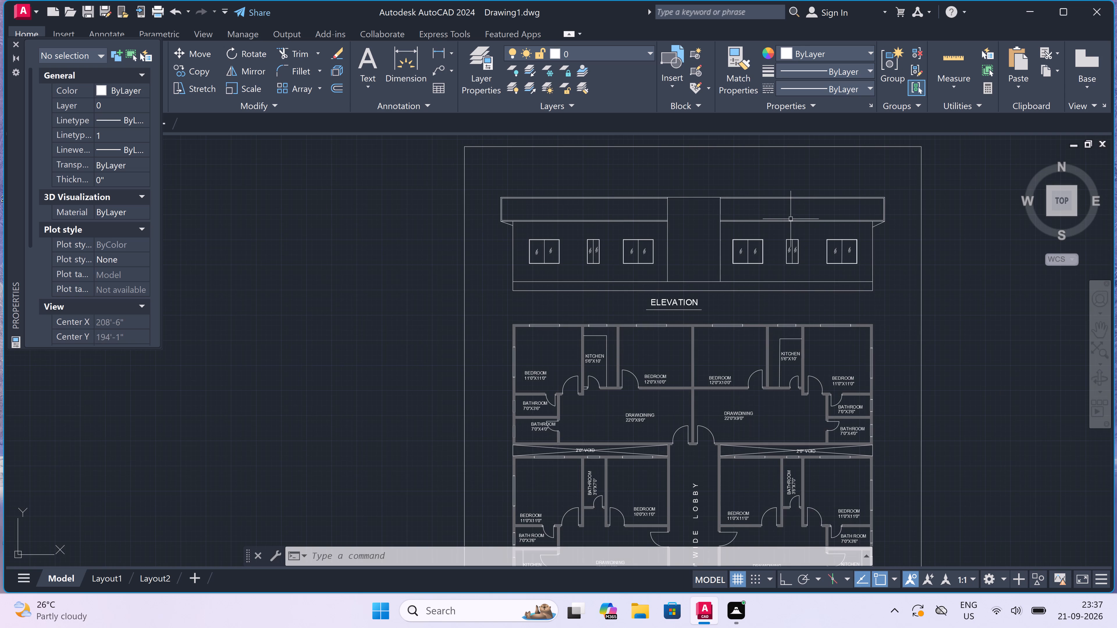
scroll(791, 219, "down", 2)
scroll(791, 220, "up", 1)
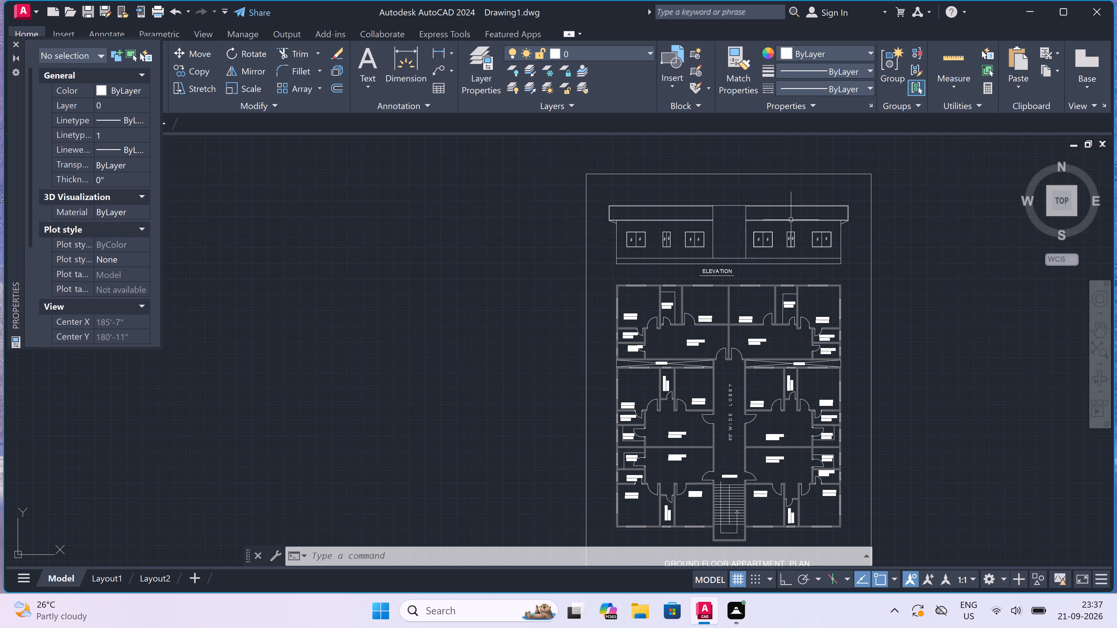
scroll(791, 220, "up", 1)
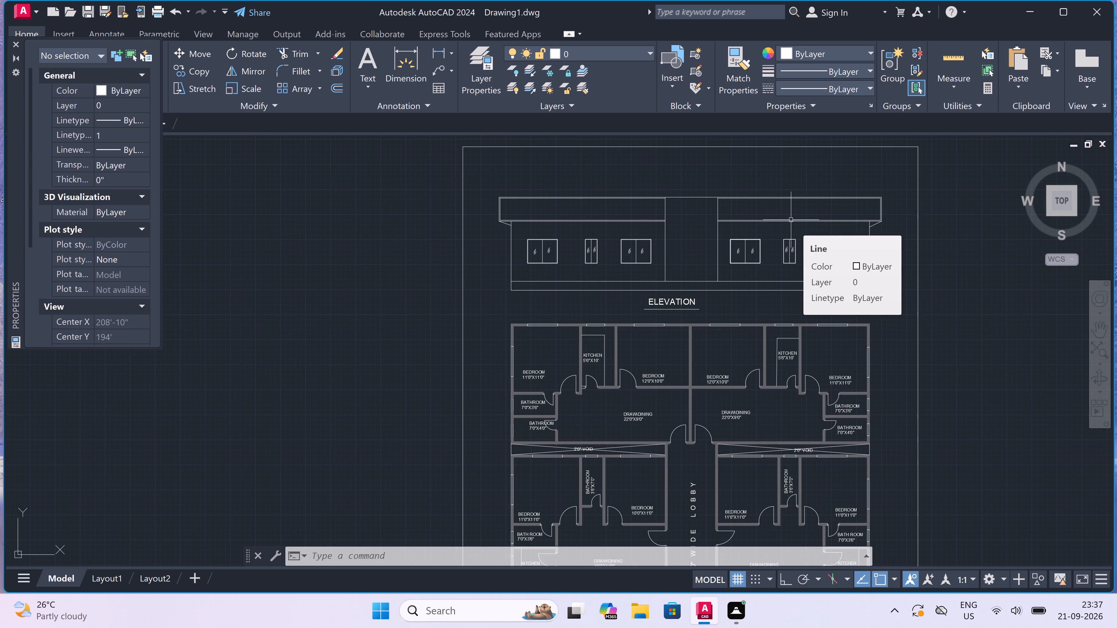
scroll(782, 220, "up", 3)
scroll(775, 223, "down", 2)
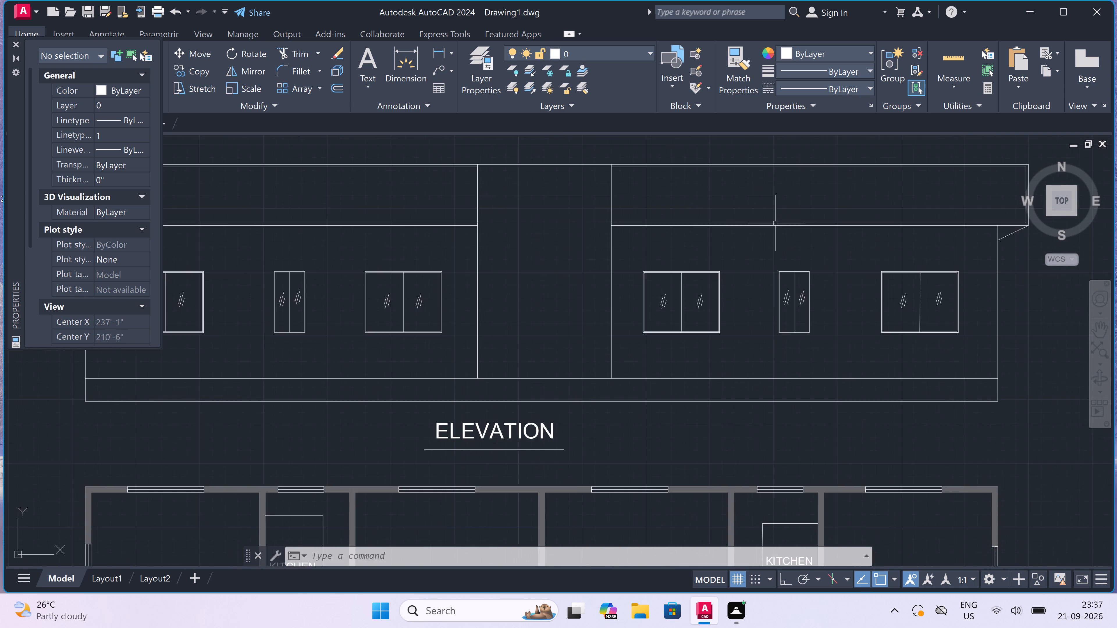
scroll(748, 232, "down", 1)
scroll(764, 207, "up", 2)
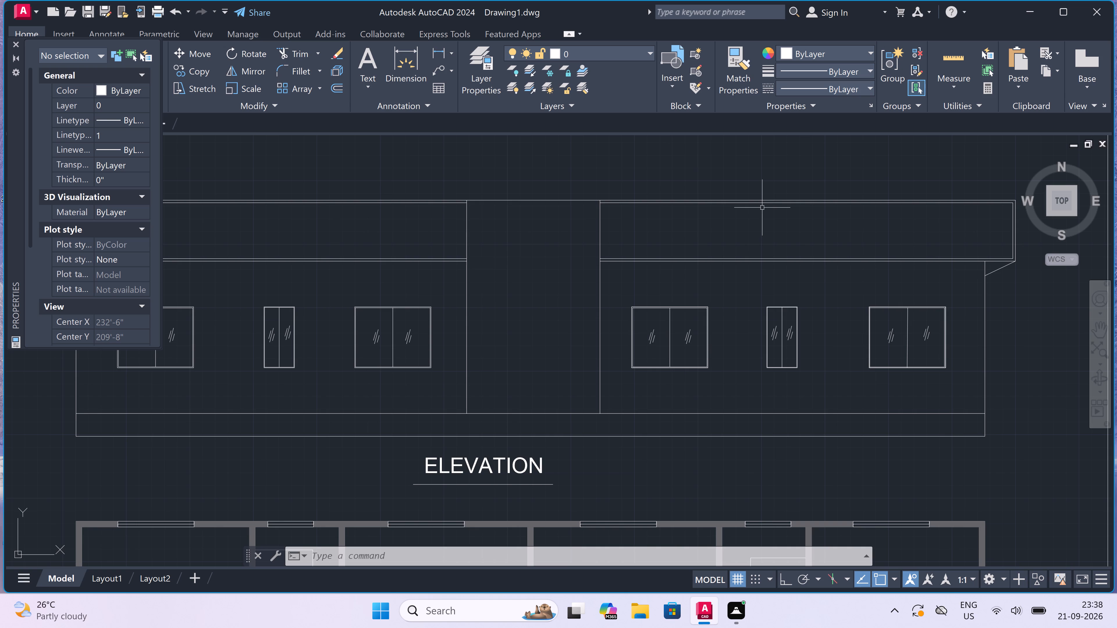
scroll(756, 203, "down", 6)
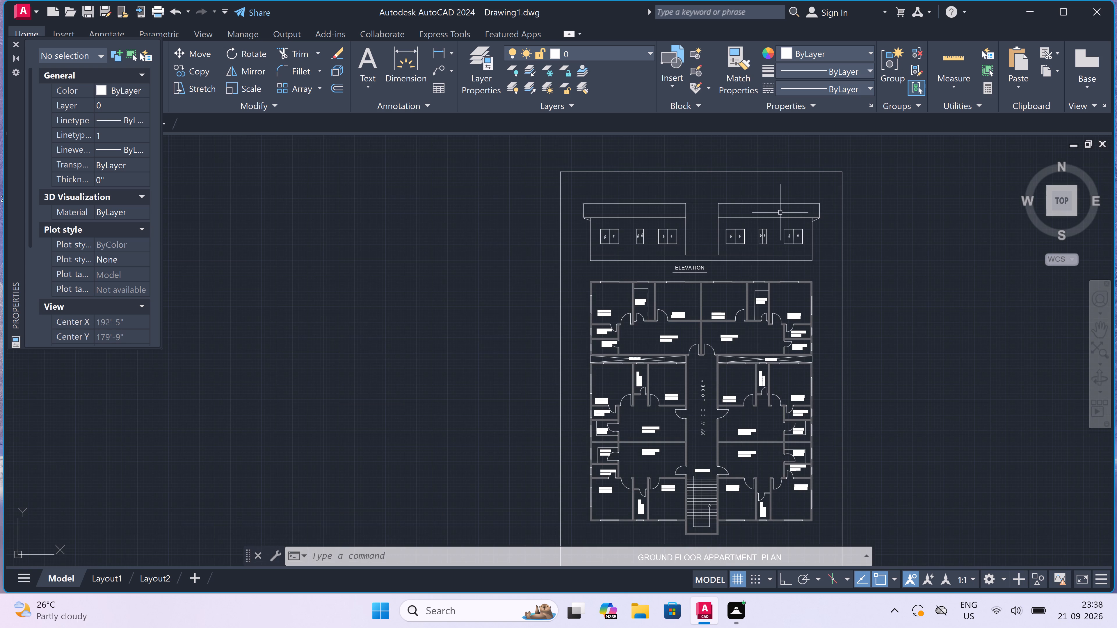
scroll(803, 209, "up", 3)
scroll(822, 256, "down", 3)
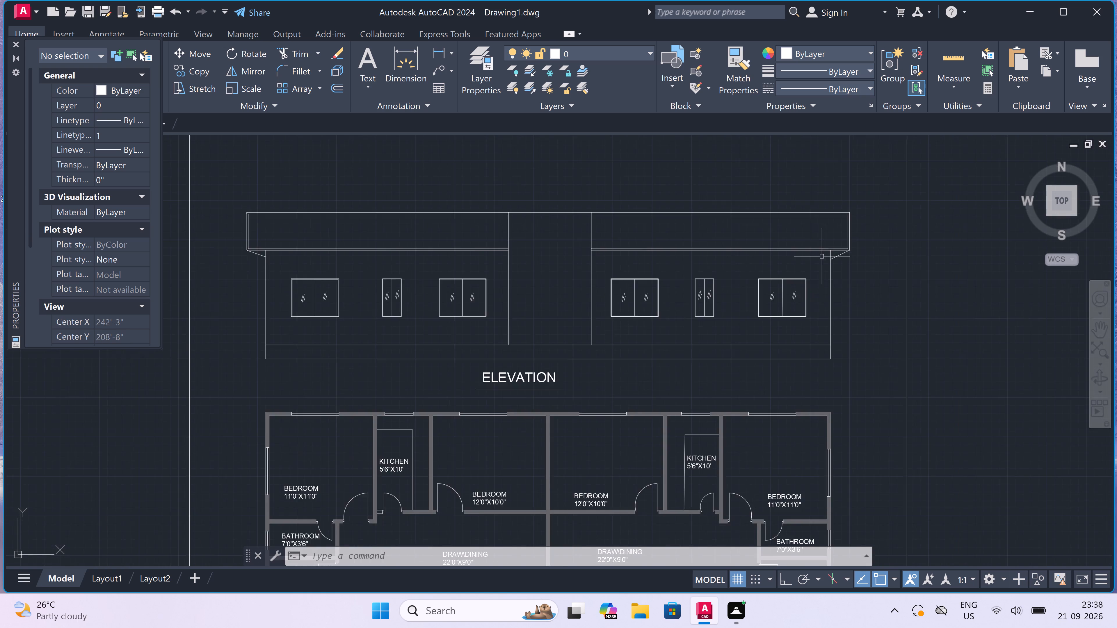
scroll(819, 307, "up", 3)
scroll(819, 307, "down", 1)
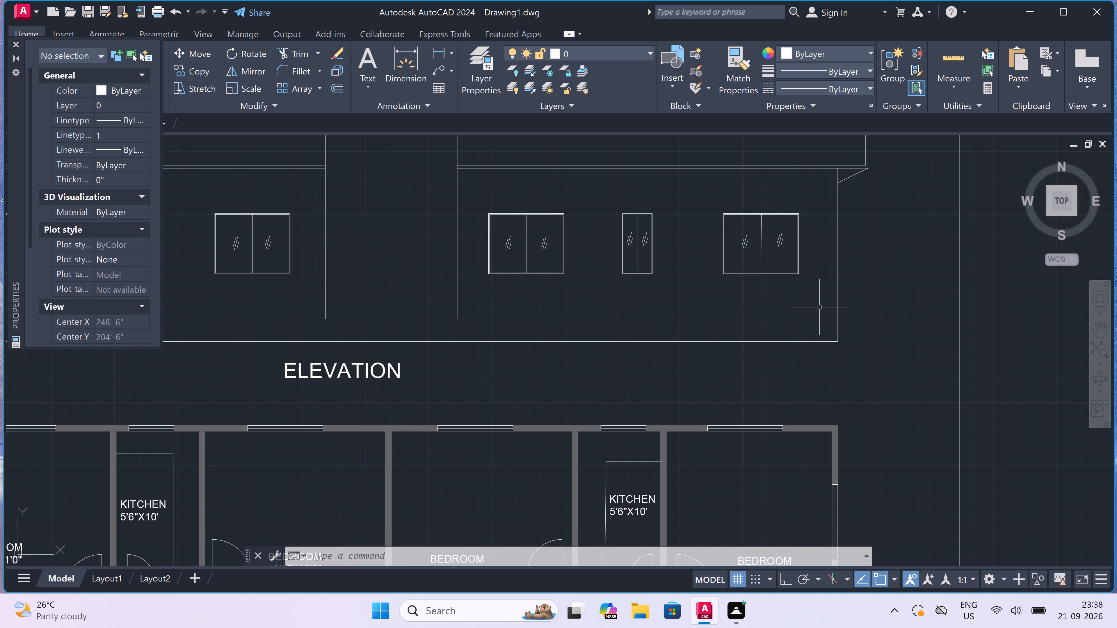
scroll(819, 307, "down", 2)
scroll(809, 283, "down", 3)
scroll(793, 353, "up", 3)
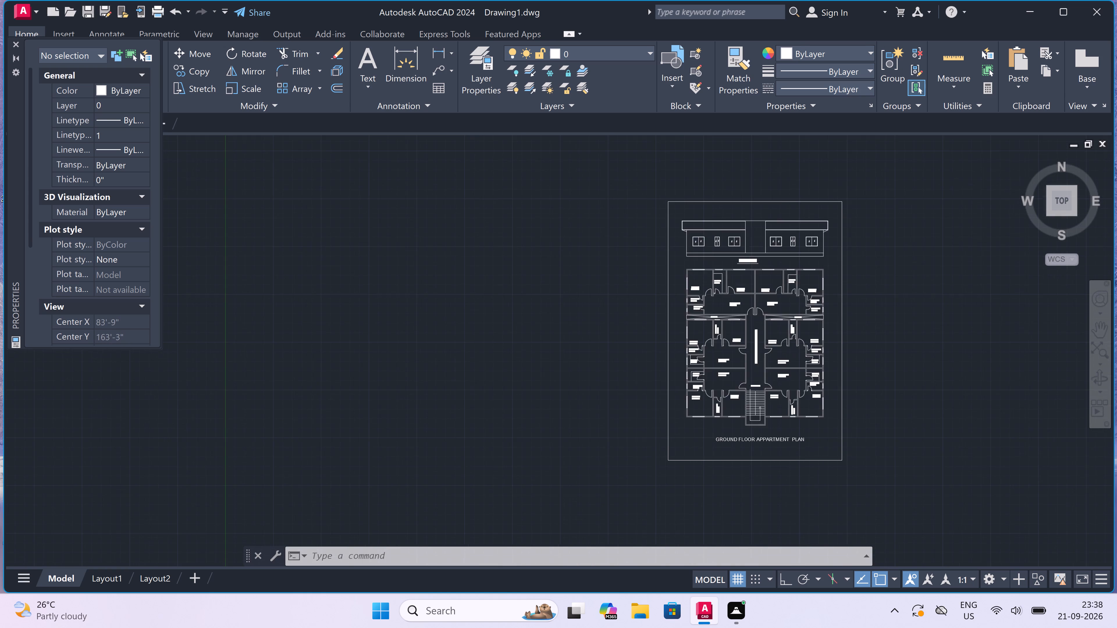
scroll(683, 323, "up", 2)
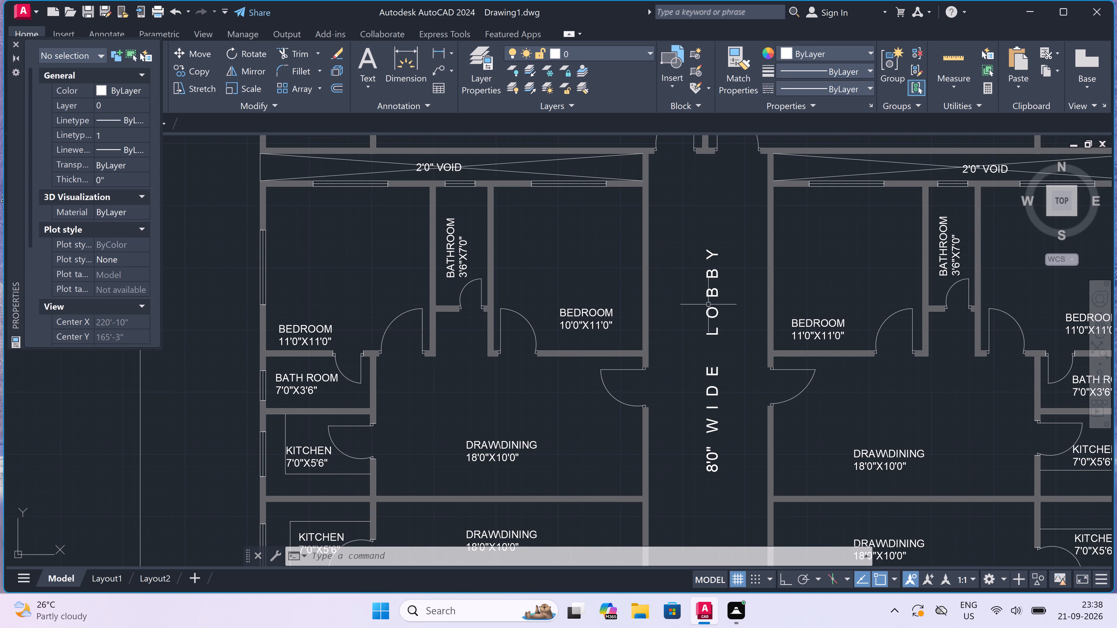
scroll(709, 303, "down", 2)
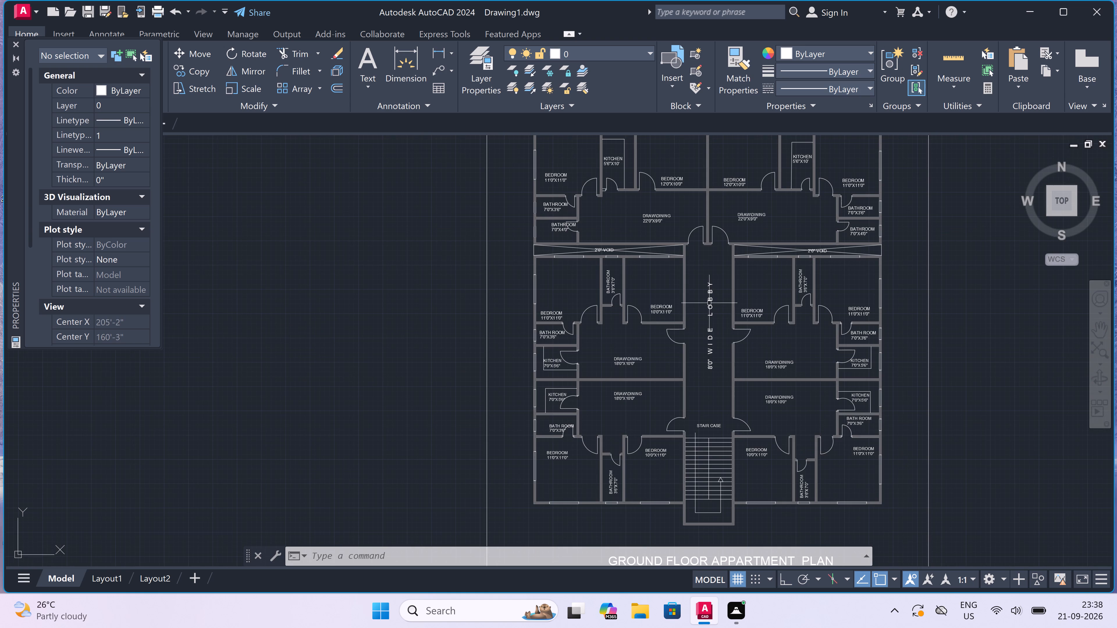
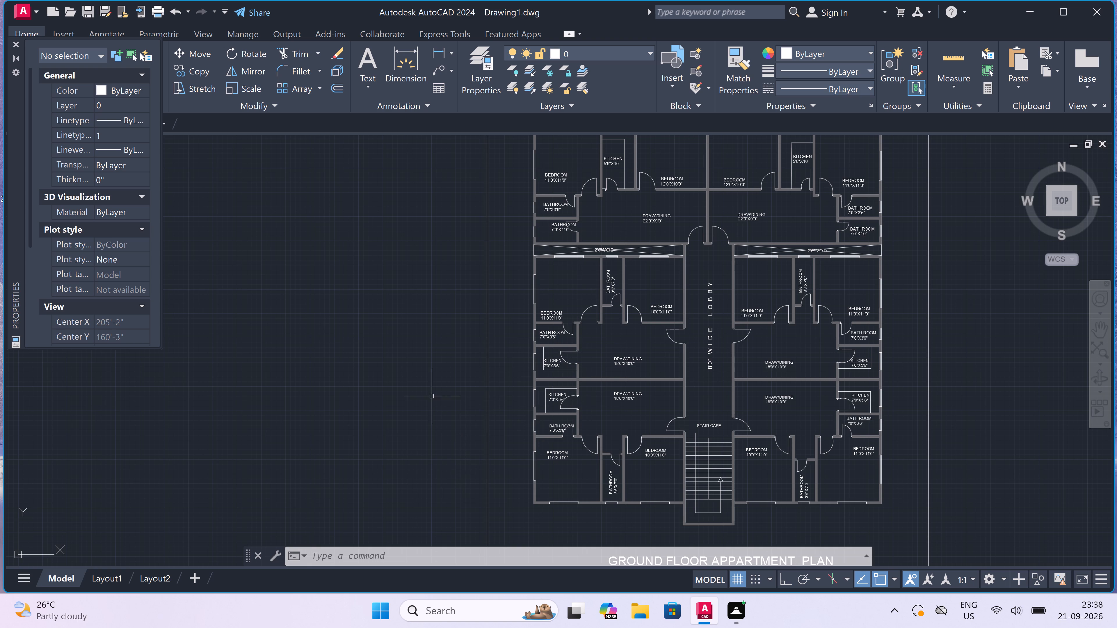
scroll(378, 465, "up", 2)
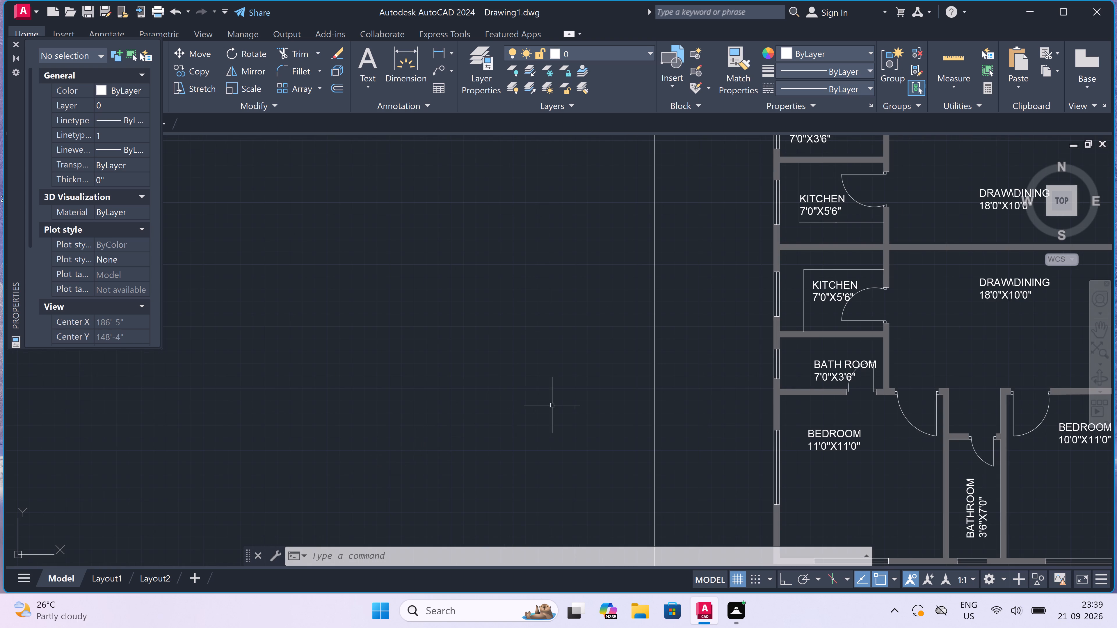
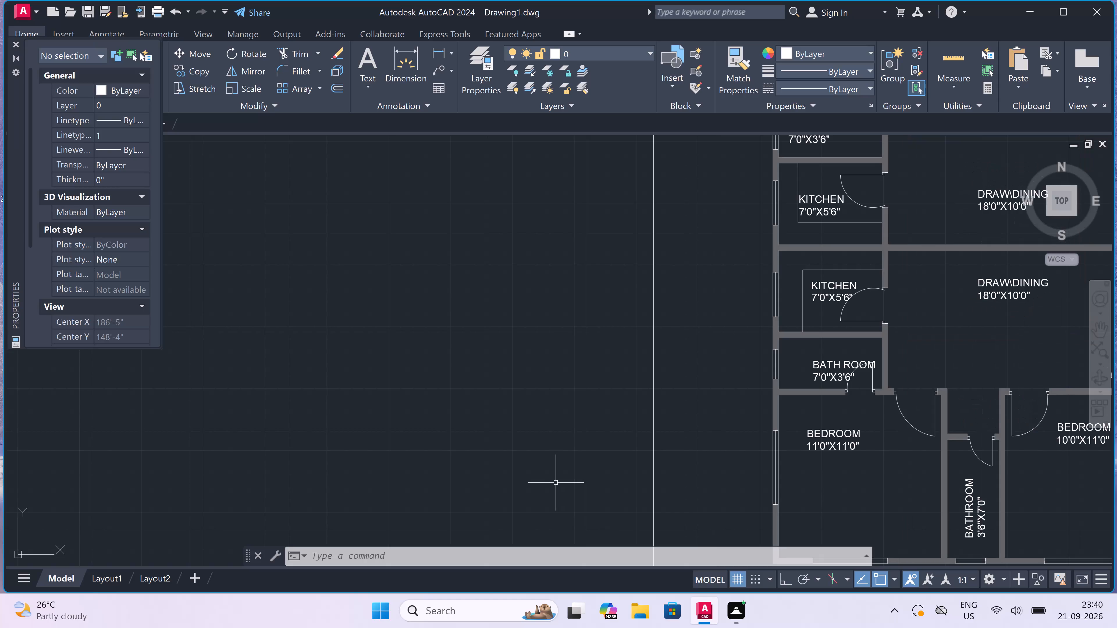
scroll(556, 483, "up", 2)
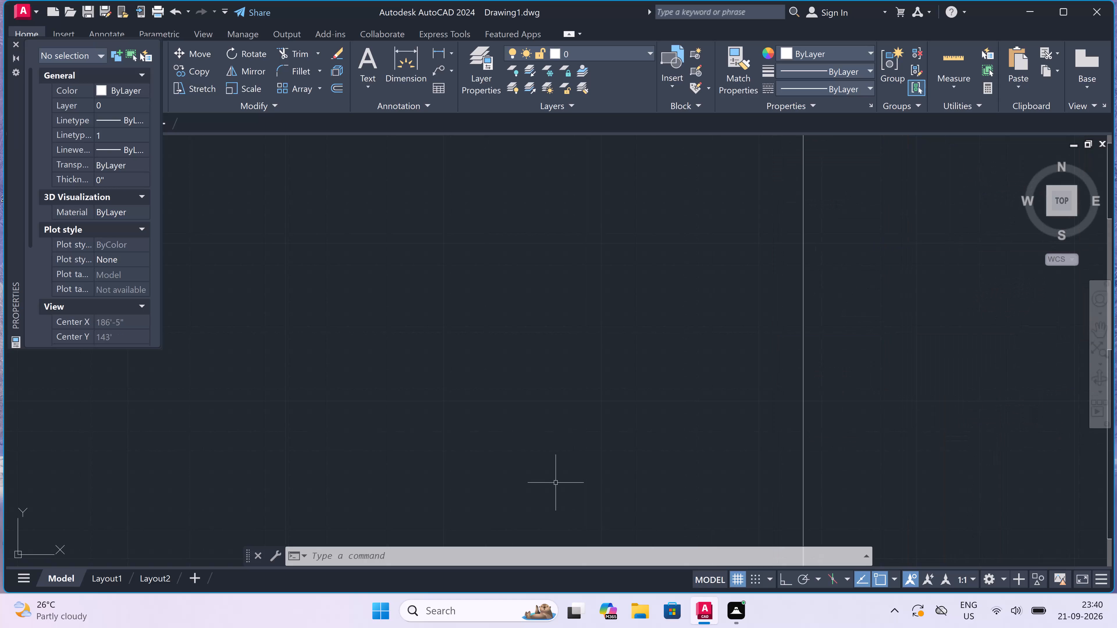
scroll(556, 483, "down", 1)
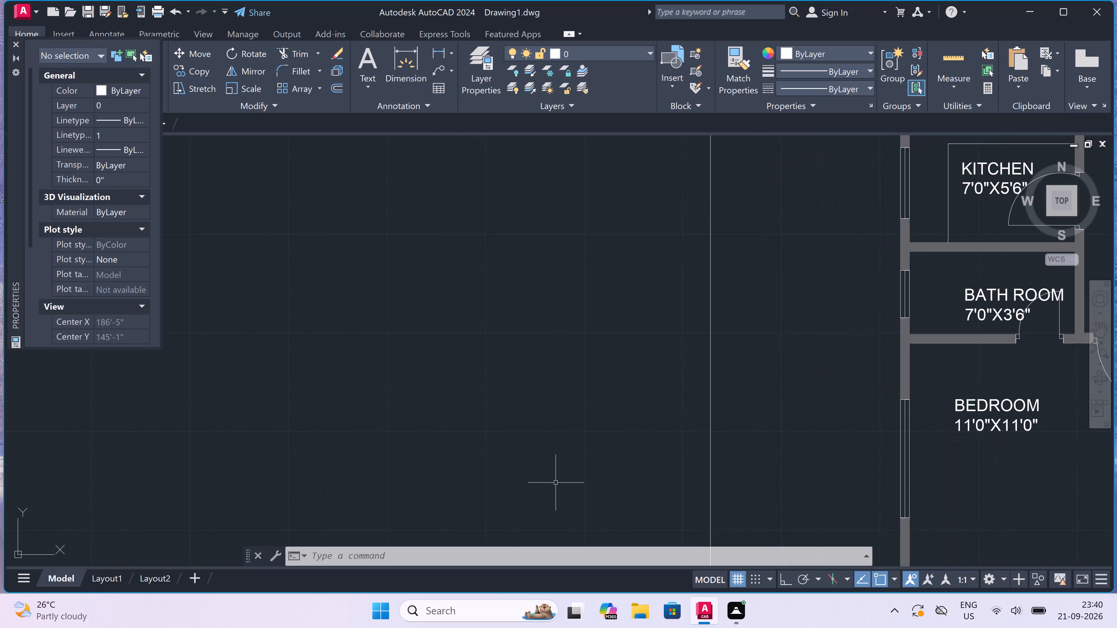
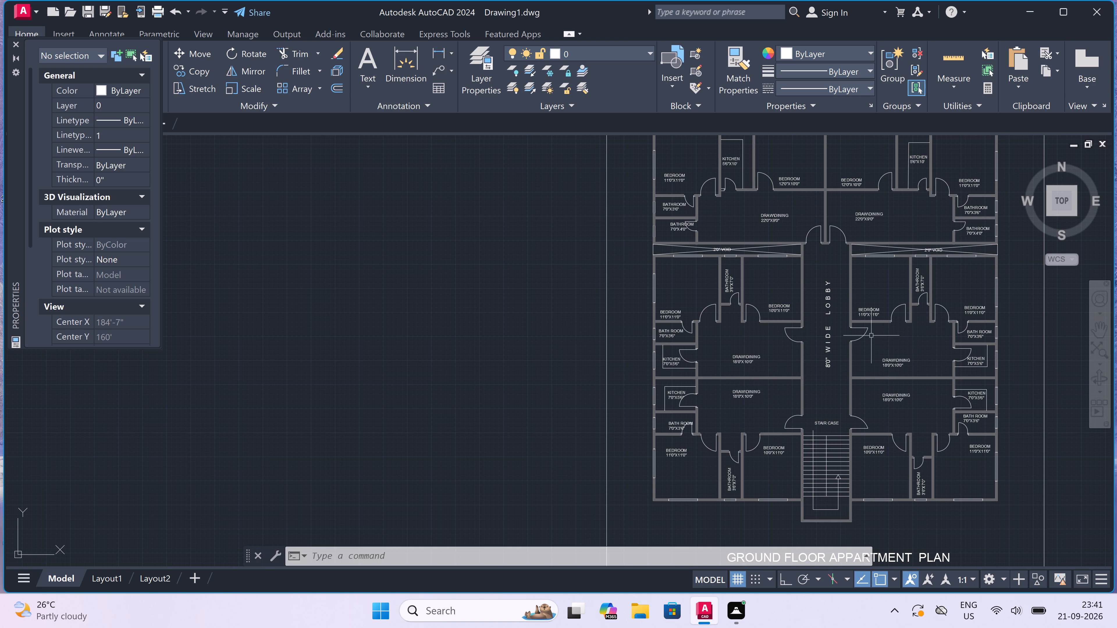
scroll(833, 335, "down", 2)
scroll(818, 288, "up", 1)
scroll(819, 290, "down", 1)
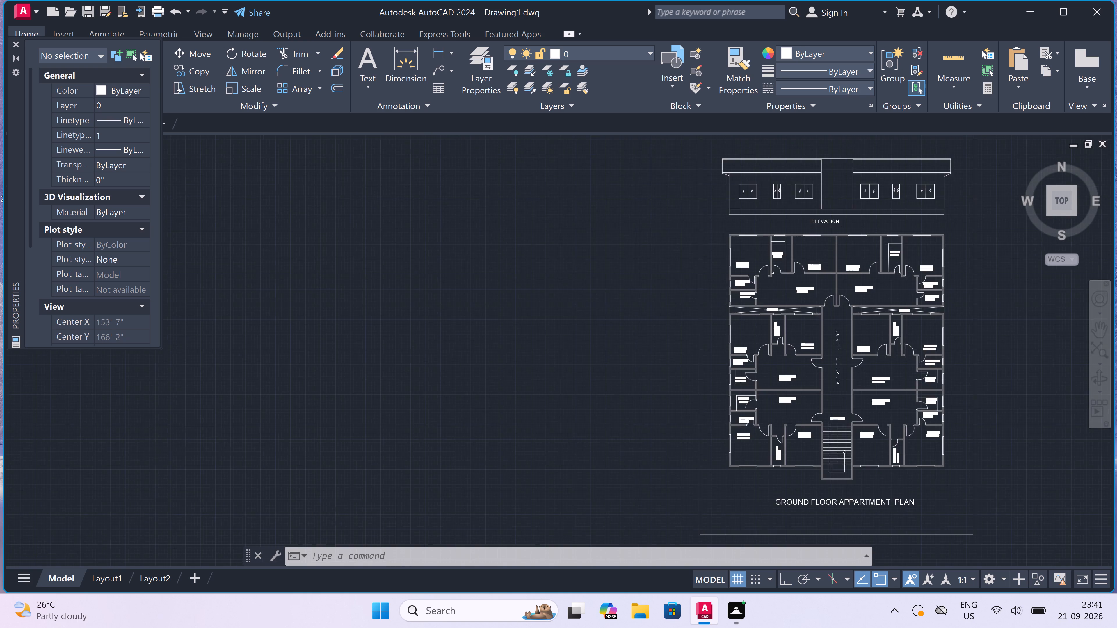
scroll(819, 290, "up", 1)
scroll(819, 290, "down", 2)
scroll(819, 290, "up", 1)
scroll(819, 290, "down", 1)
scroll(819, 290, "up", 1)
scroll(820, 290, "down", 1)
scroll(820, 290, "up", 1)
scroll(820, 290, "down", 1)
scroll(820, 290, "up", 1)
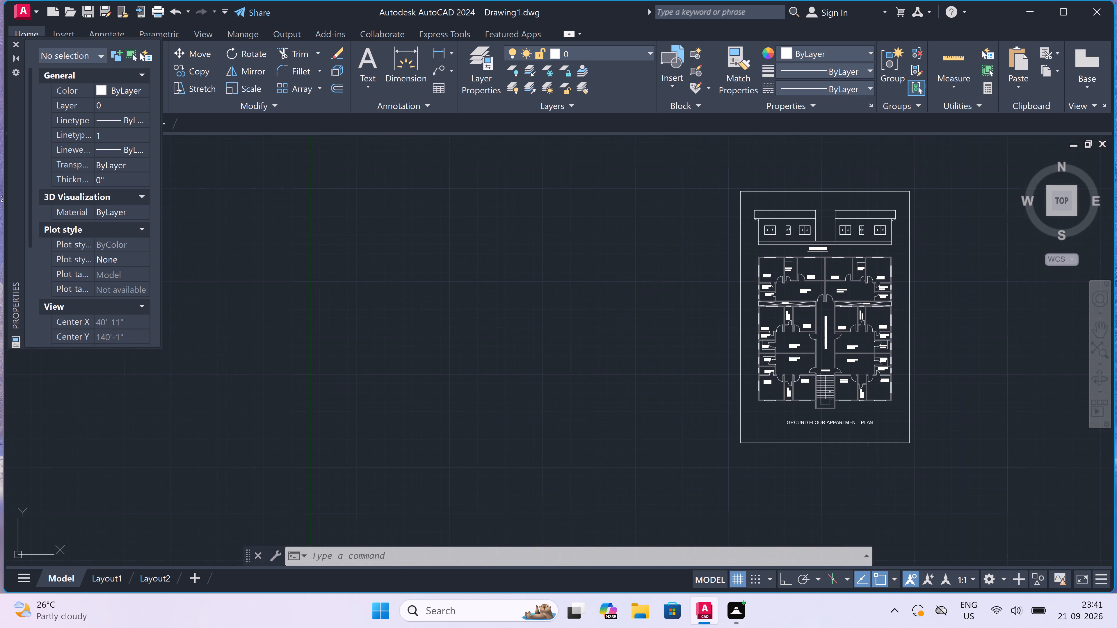
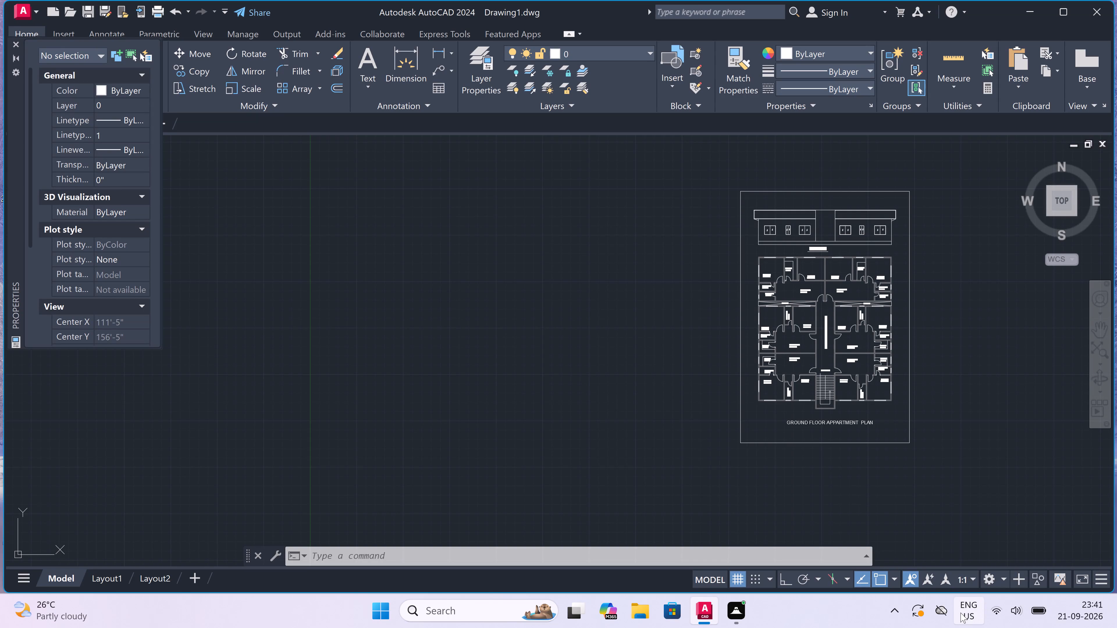
Examine the front elevation, its title and its placement within the sheet border above the floor plan.
scroll(963, 612, "up", 3)
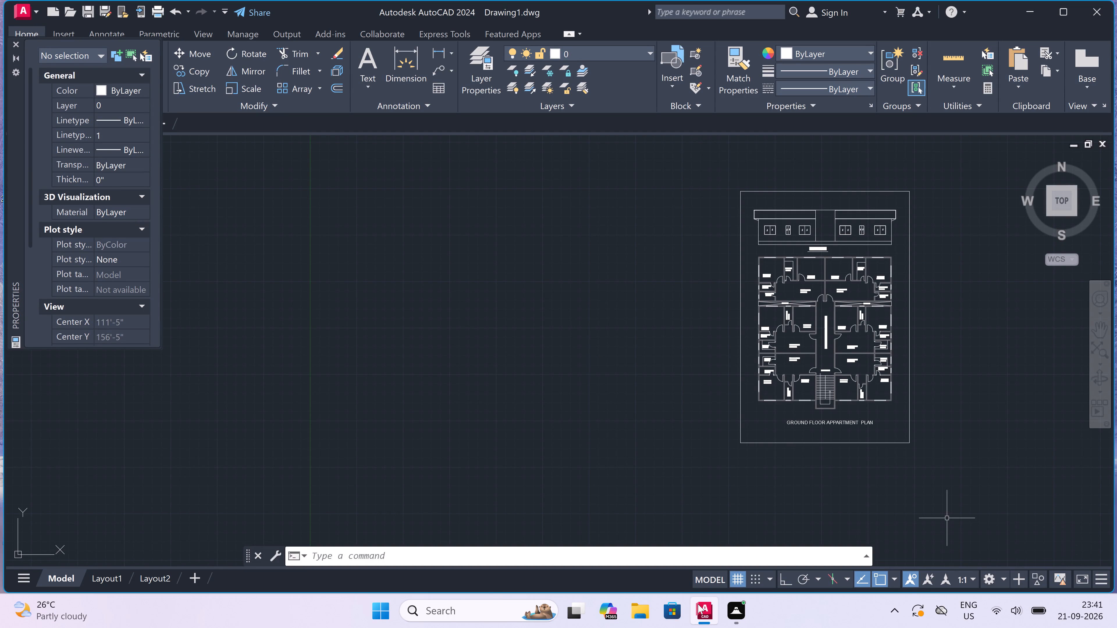
scroll(707, 479, "down", 2)
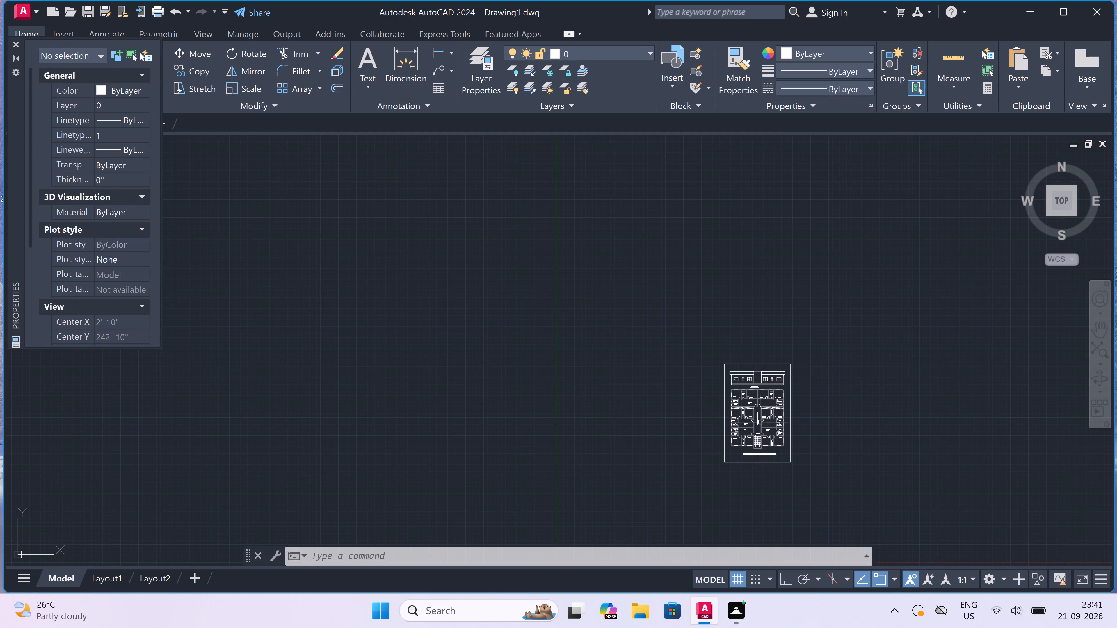
scroll(763, 423, "up", 2)
scroll(766, 422, "down", 2)
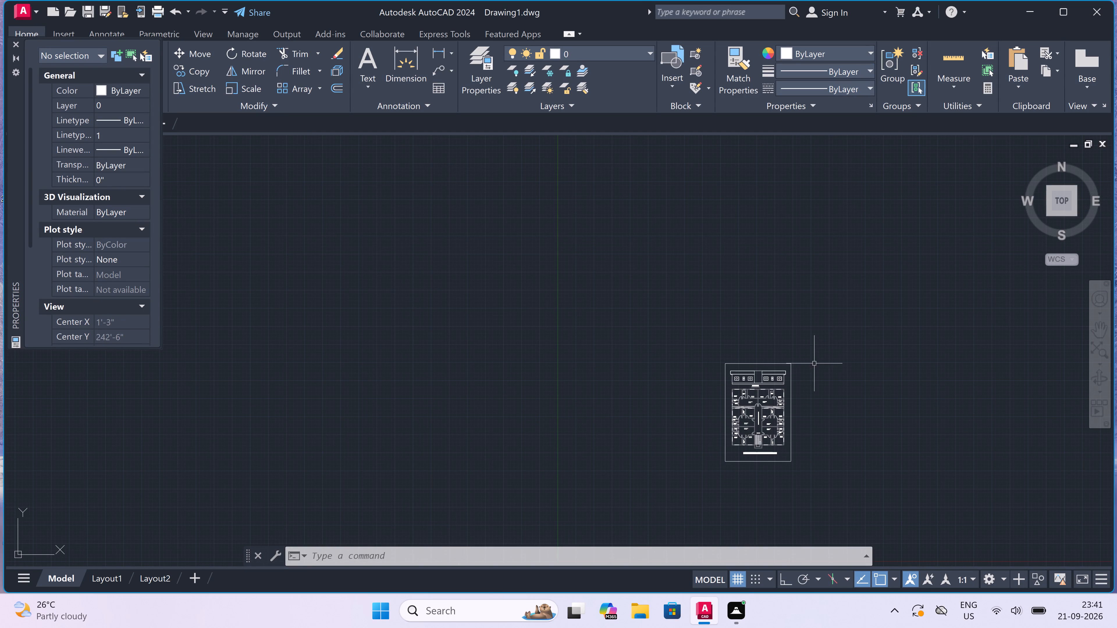
scroll(803, 374, "up", 3)
scroll(705, 404, "up", 3)
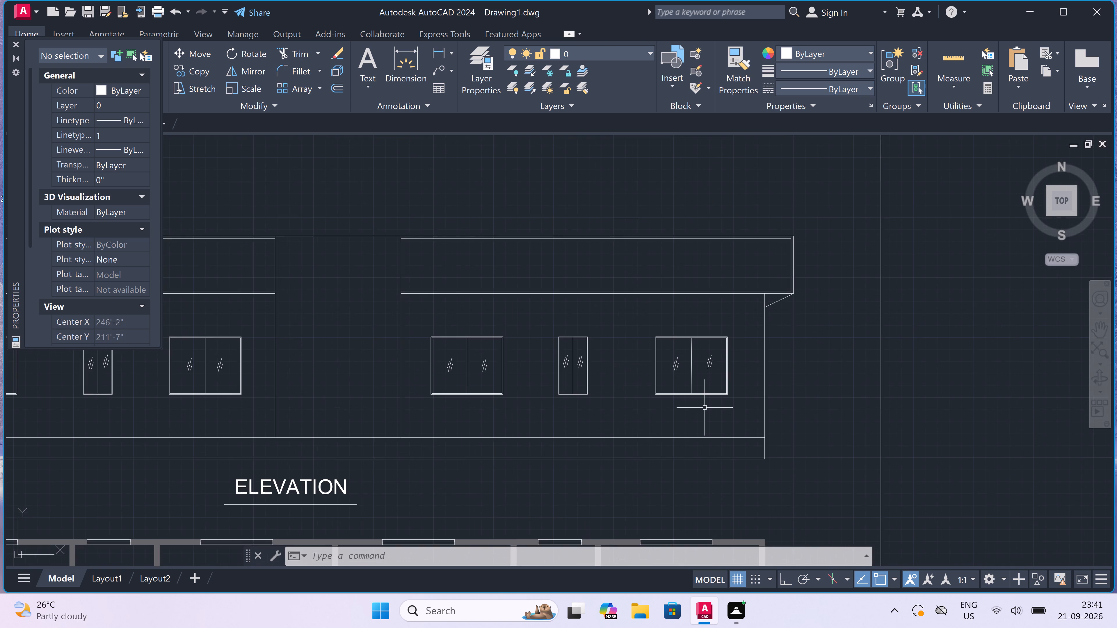
scroll(705, 408, "down", 4)
scroll(702, 417, "up", 2)
scroll(702, 417, "down", 2)
scroll(702, 416, "up", 2)
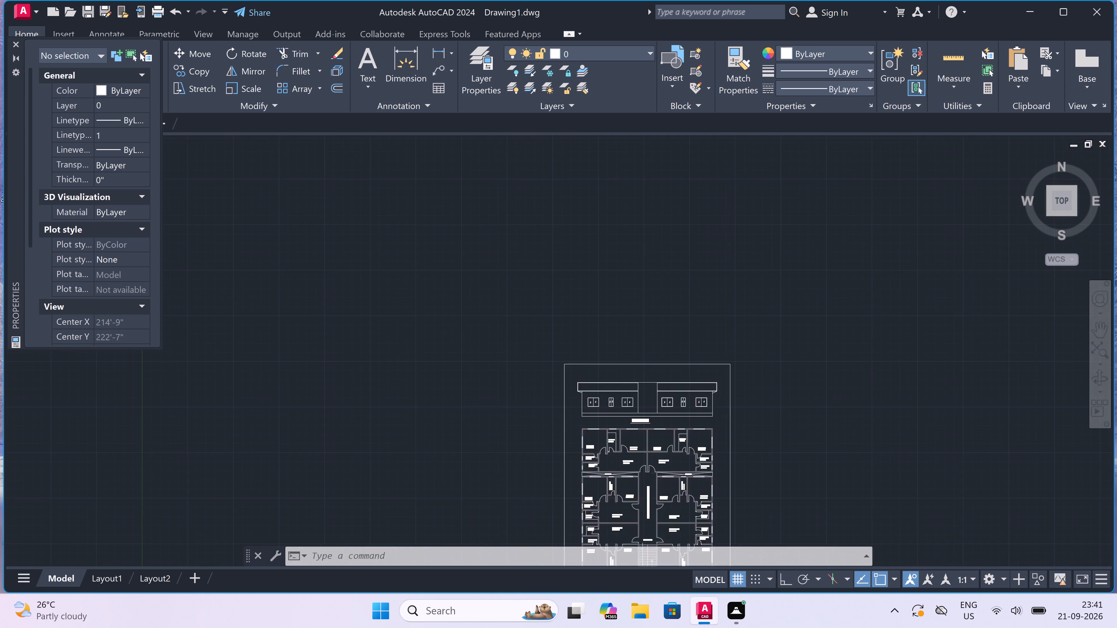
scroll(702, 416, "down", 2)
scroll(702, 416, "up", 4)
scroll(702, 415, "down", 2)
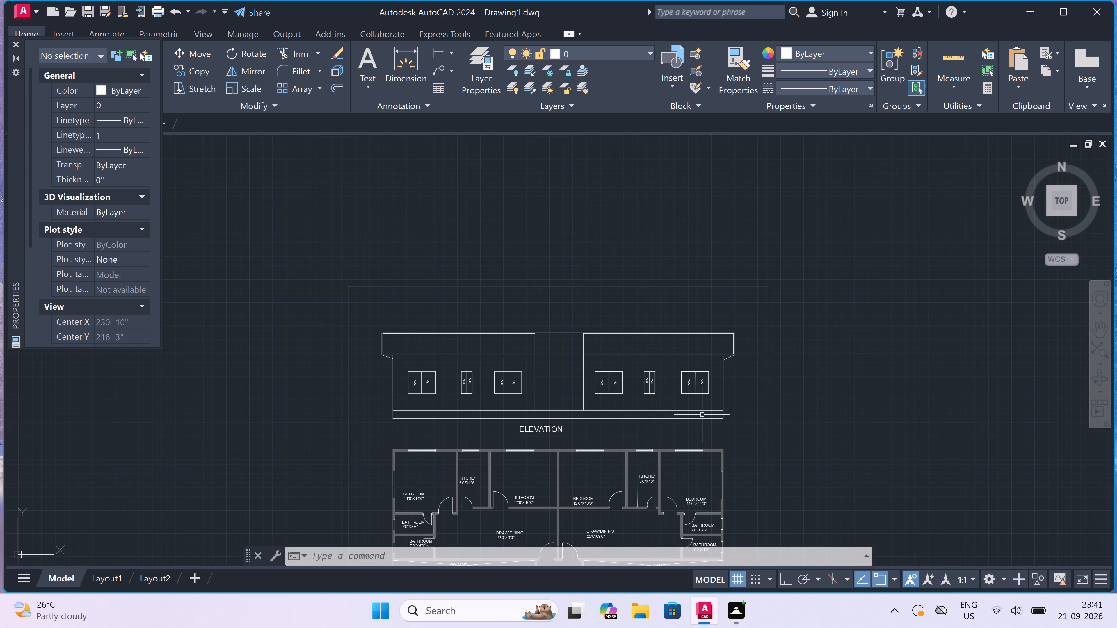
scroll(702, 415, "down", 3)
scroll(698, 424, "up", 1)
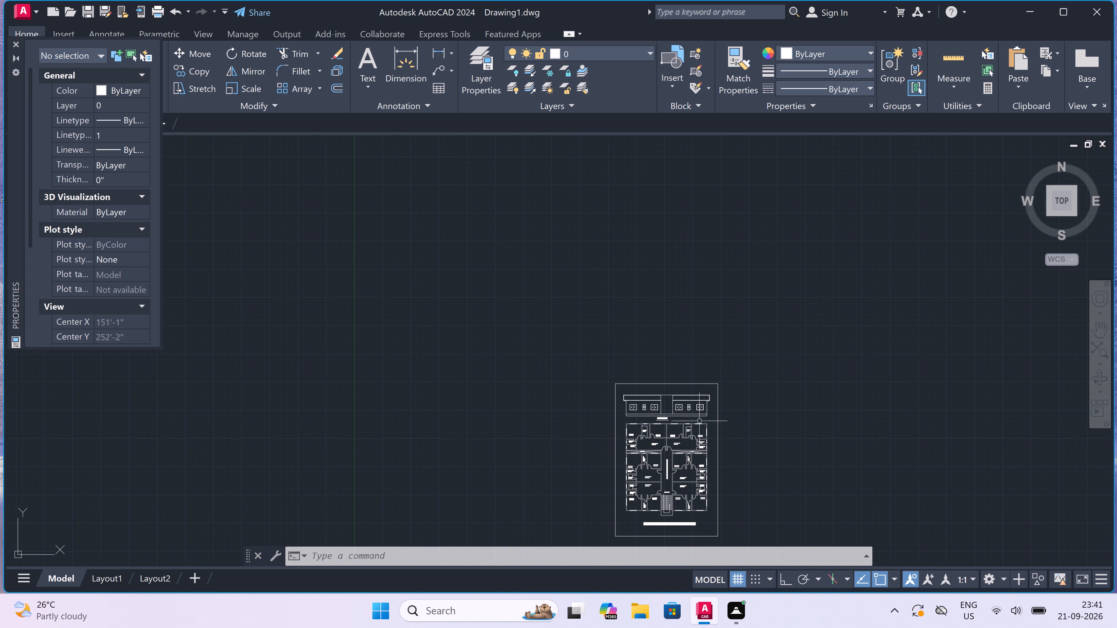
Examine the ground floor apartment plan's room labels, doors, voids, central lobby and staircase.
scroll(698, 453, "up", 4)
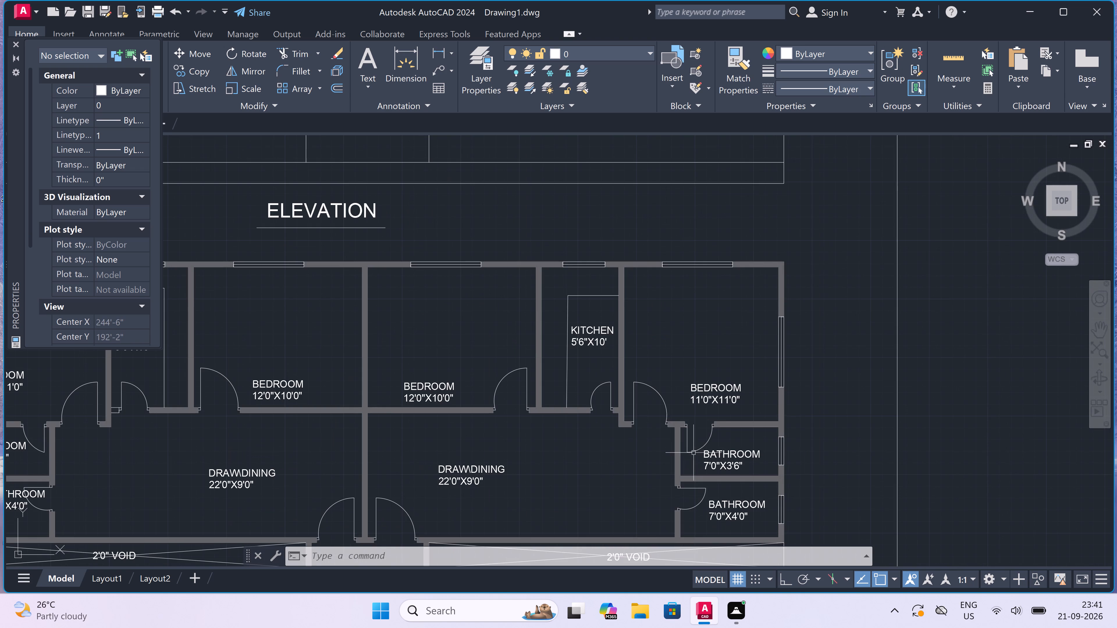
scroll(649, 427, "down", 4)
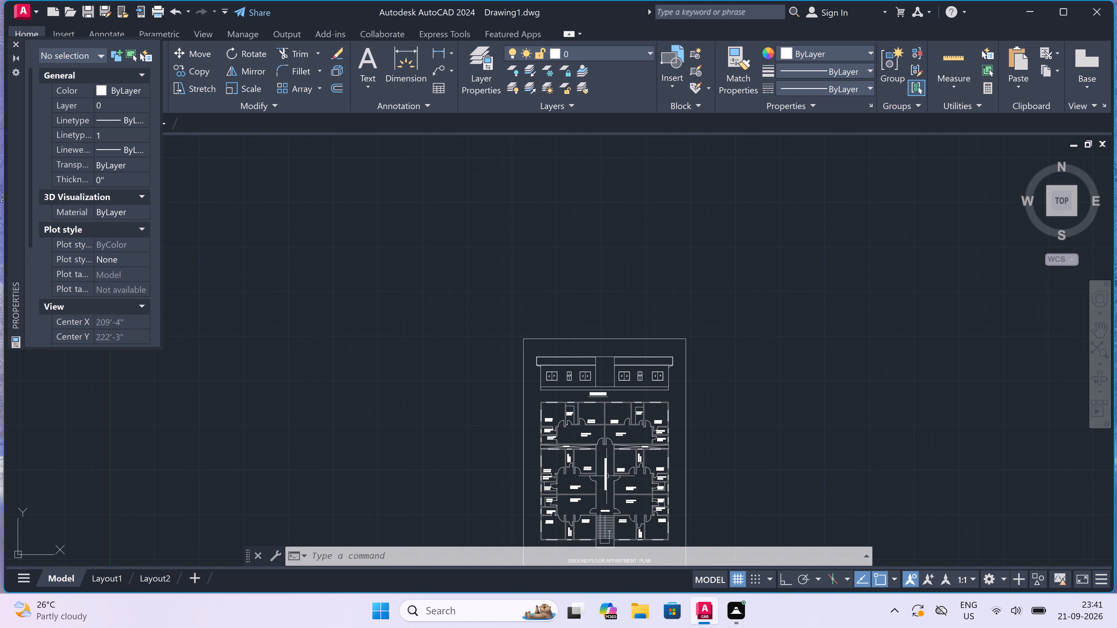
scroll(592, 502, "up", 4)
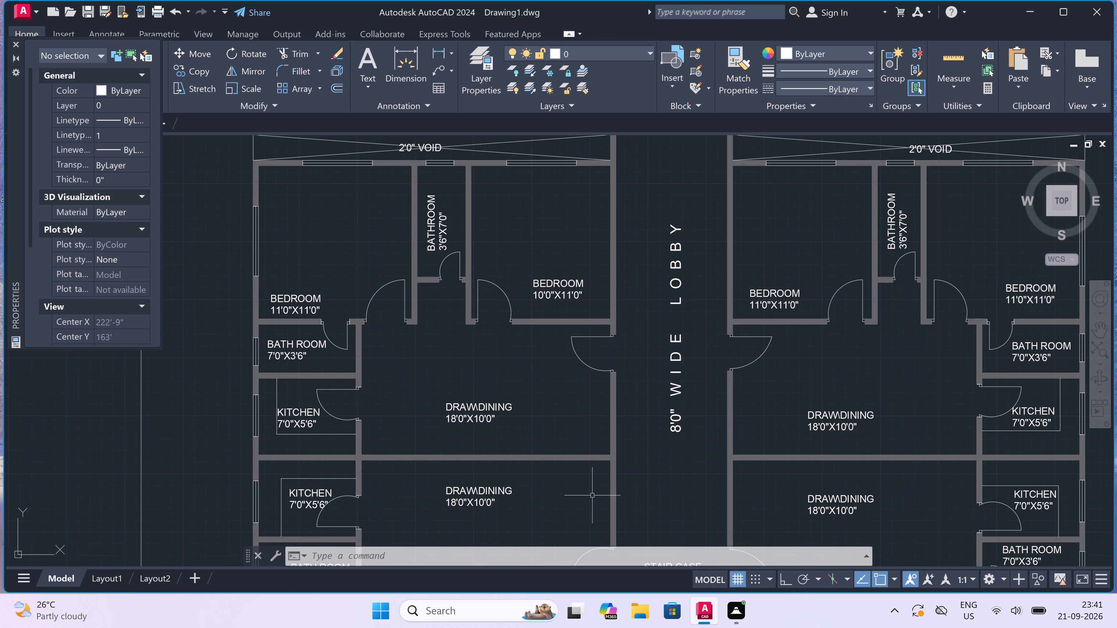
scroll(575, 443, "down", 5)
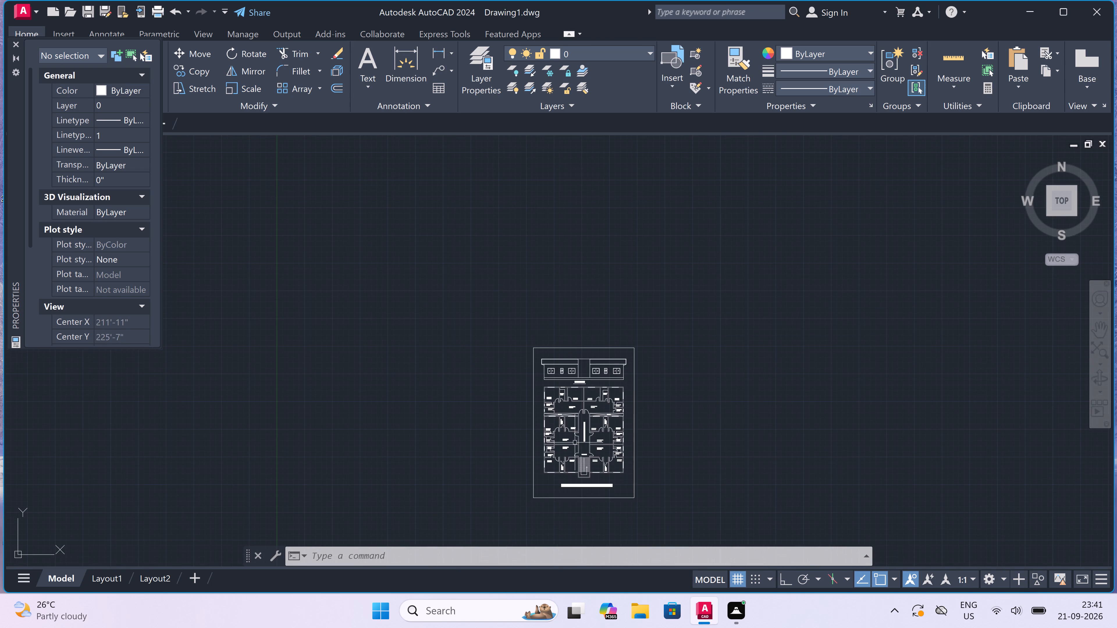
scroll(564, 465, "up", 5)
scroll(565, 458, "down", 2)
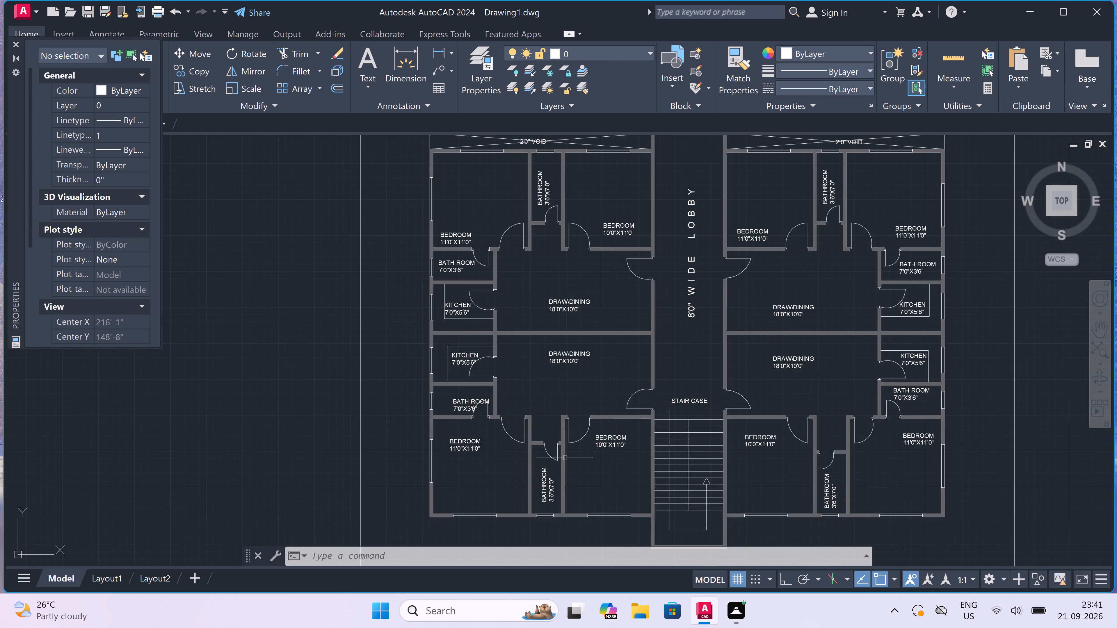
scroll(565, 458, "down", 3)
scroll(568, 452, "up", 4)
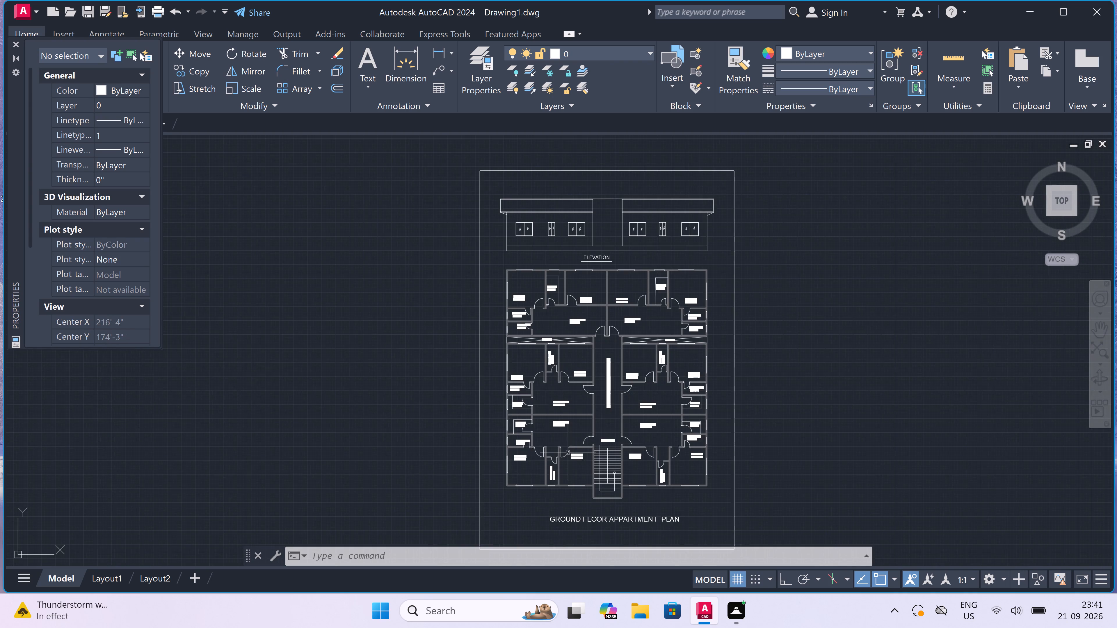
scroll(568, 452, "up", 1)
scroll(567, 452, "down", 1)
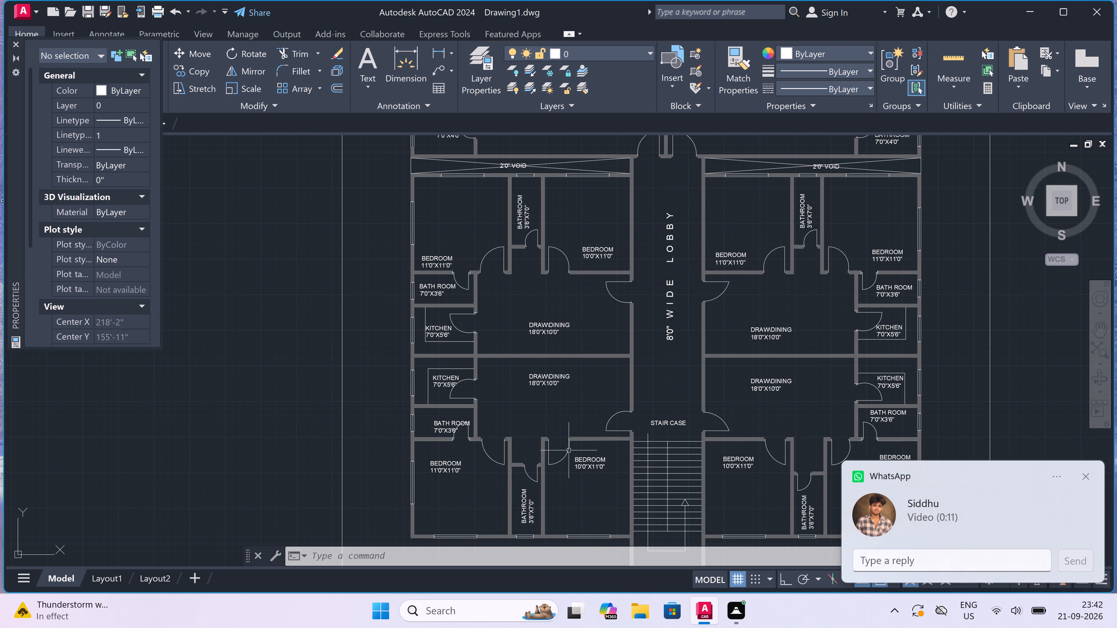
scroll(569, 449, "down", 1)
scroll(568, 448, "up", 3)
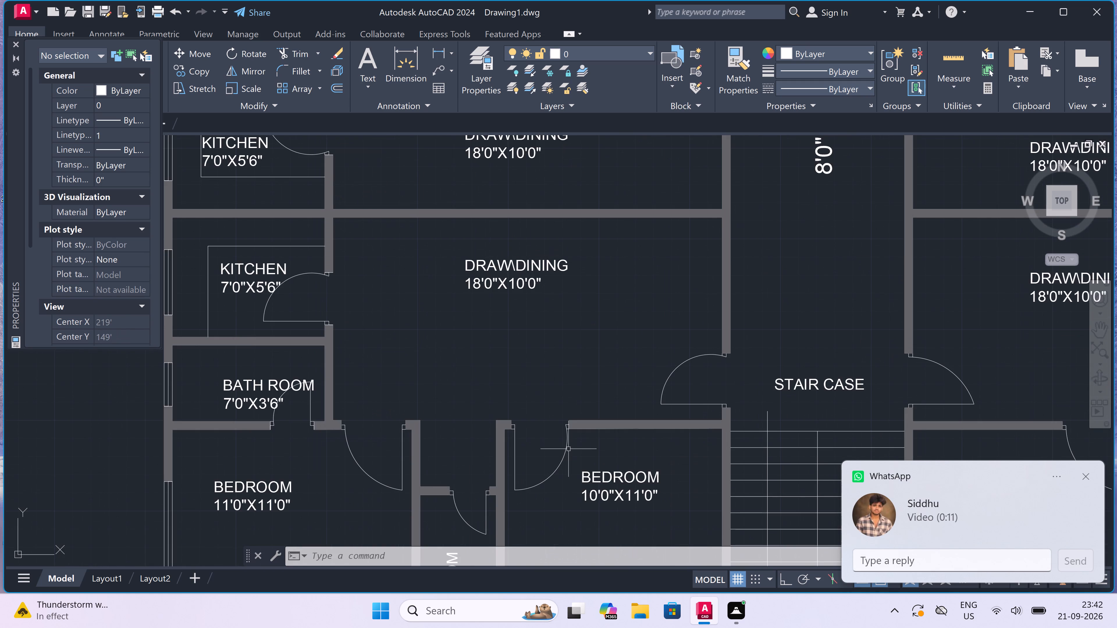
scroll(569, 449, "down", 2)
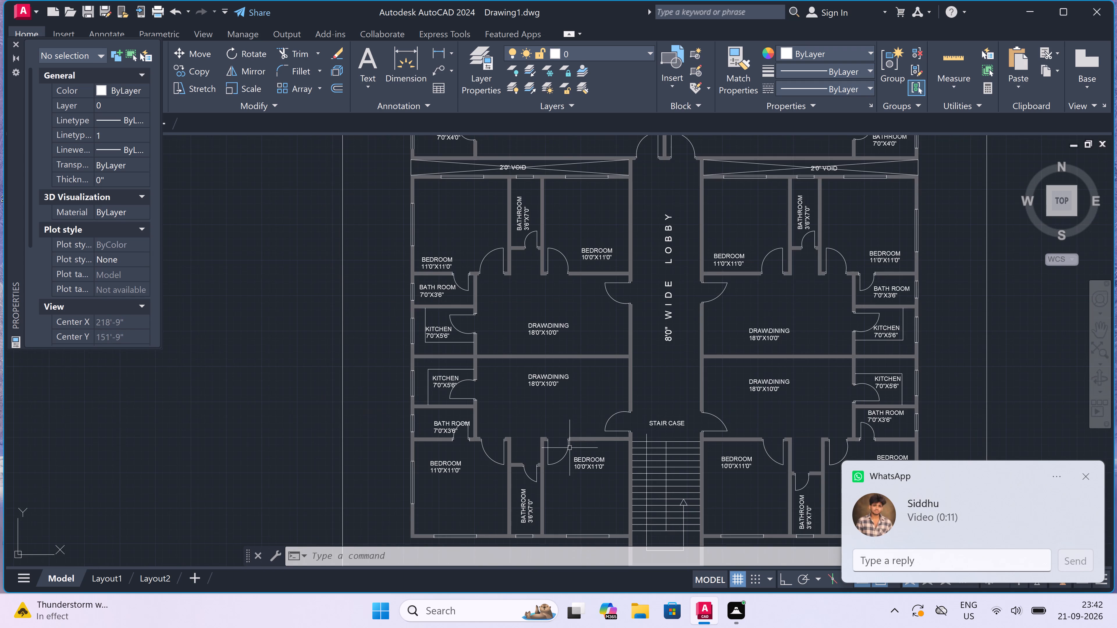
scroll(570, 448, "up", 1)
scroll(570, 448, "down", 1)
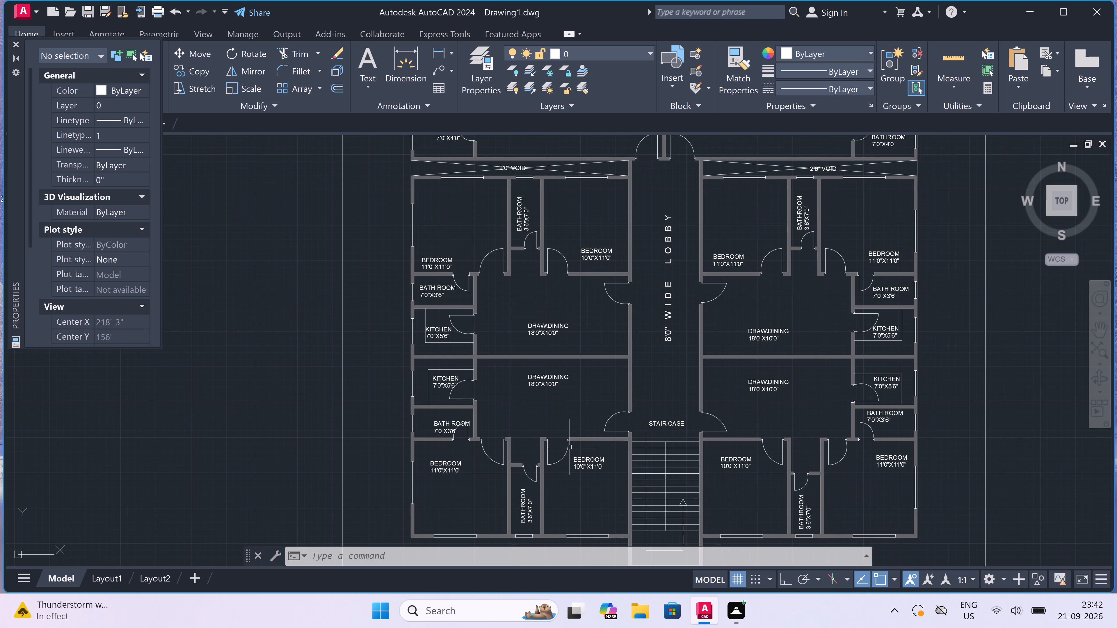
scroll(570, 447, "down", 2)
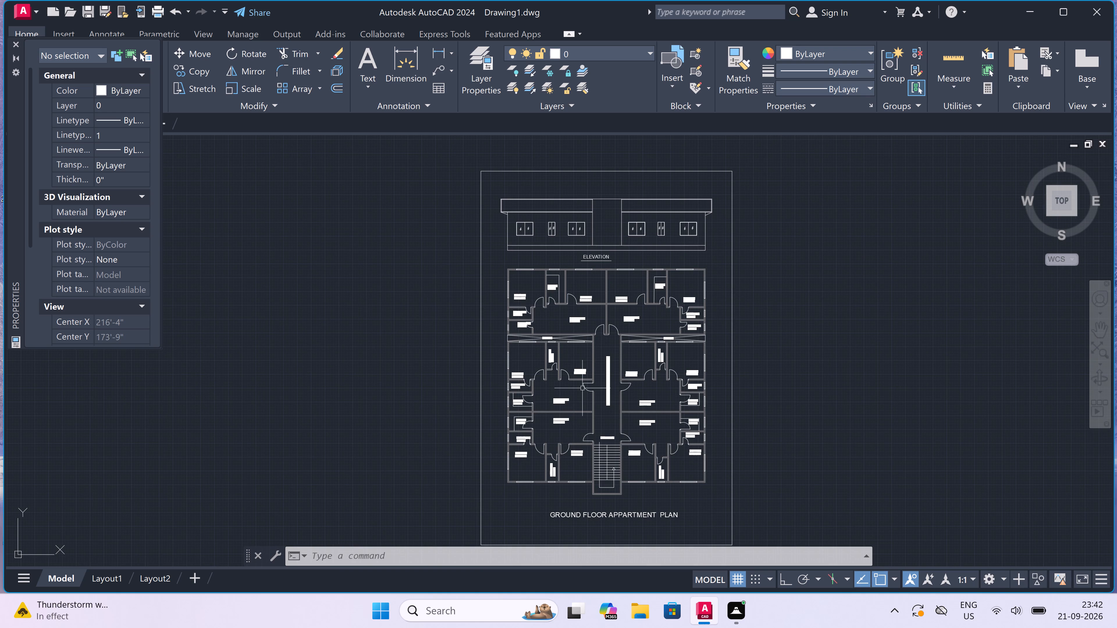
scroll(638, 371, "up", 5)
scroll(636, 374, "down", 2)
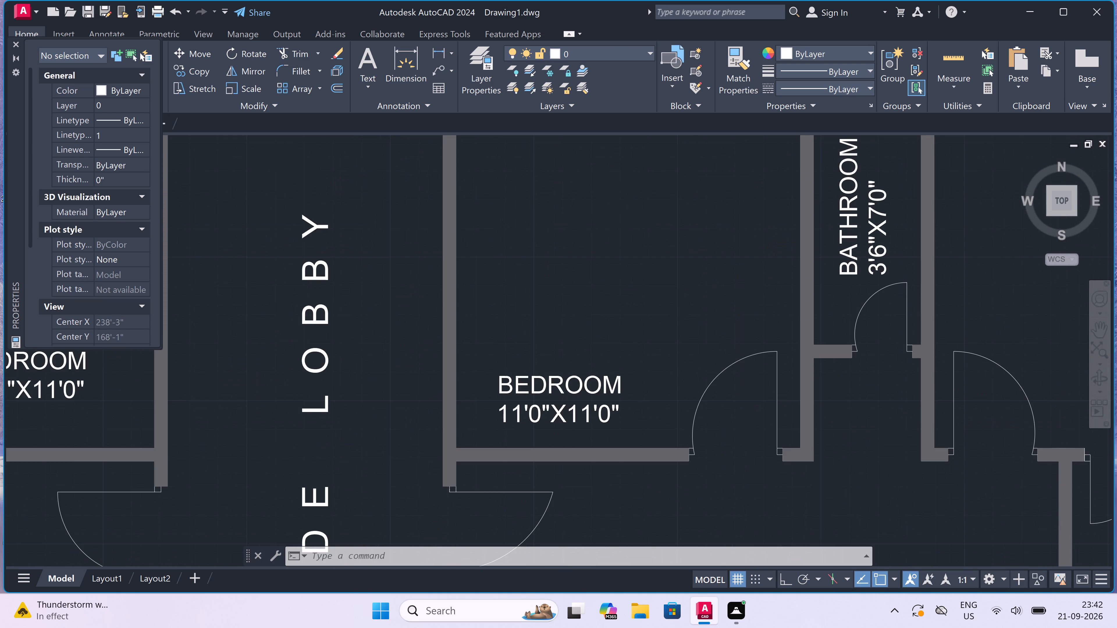
scroll(636, 374, "down", 2)
scroll(636, 373, "up", 2)
scroll(636, 374, "down", 1)
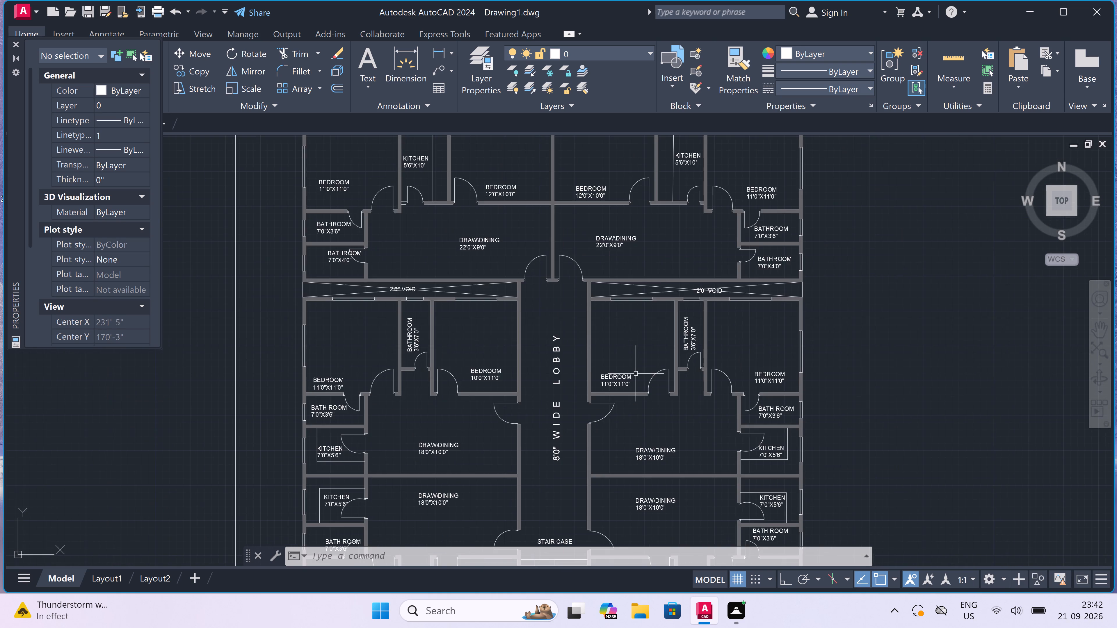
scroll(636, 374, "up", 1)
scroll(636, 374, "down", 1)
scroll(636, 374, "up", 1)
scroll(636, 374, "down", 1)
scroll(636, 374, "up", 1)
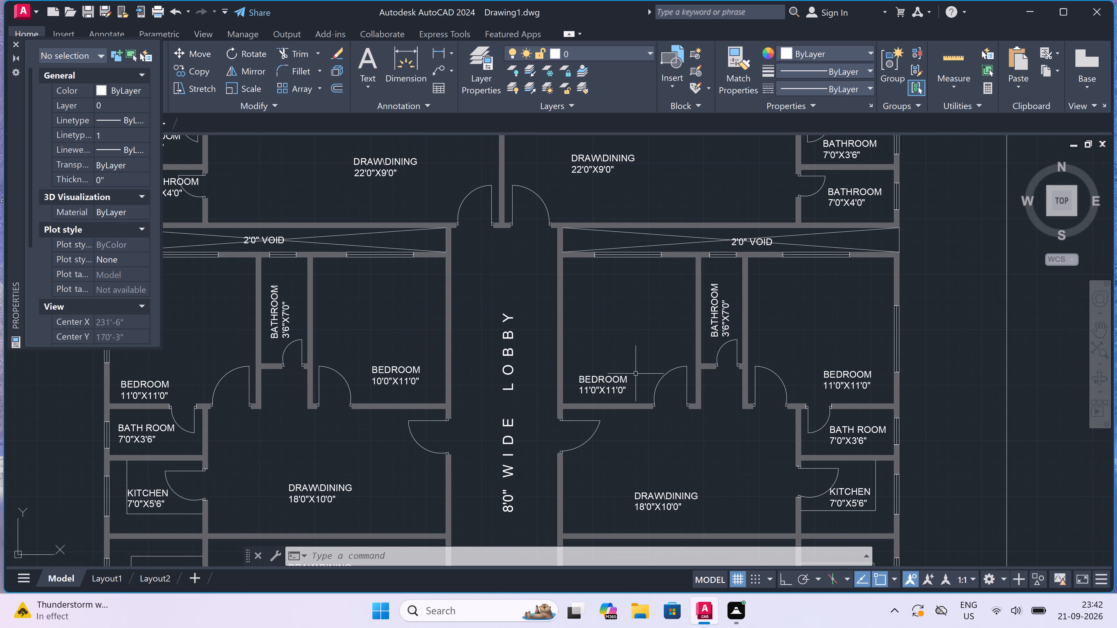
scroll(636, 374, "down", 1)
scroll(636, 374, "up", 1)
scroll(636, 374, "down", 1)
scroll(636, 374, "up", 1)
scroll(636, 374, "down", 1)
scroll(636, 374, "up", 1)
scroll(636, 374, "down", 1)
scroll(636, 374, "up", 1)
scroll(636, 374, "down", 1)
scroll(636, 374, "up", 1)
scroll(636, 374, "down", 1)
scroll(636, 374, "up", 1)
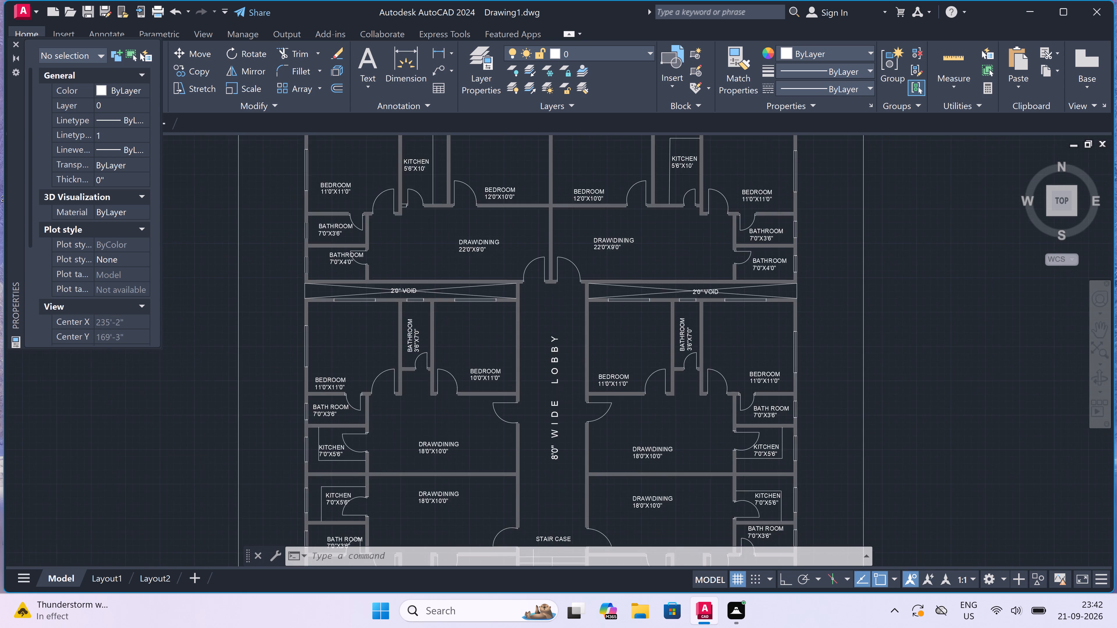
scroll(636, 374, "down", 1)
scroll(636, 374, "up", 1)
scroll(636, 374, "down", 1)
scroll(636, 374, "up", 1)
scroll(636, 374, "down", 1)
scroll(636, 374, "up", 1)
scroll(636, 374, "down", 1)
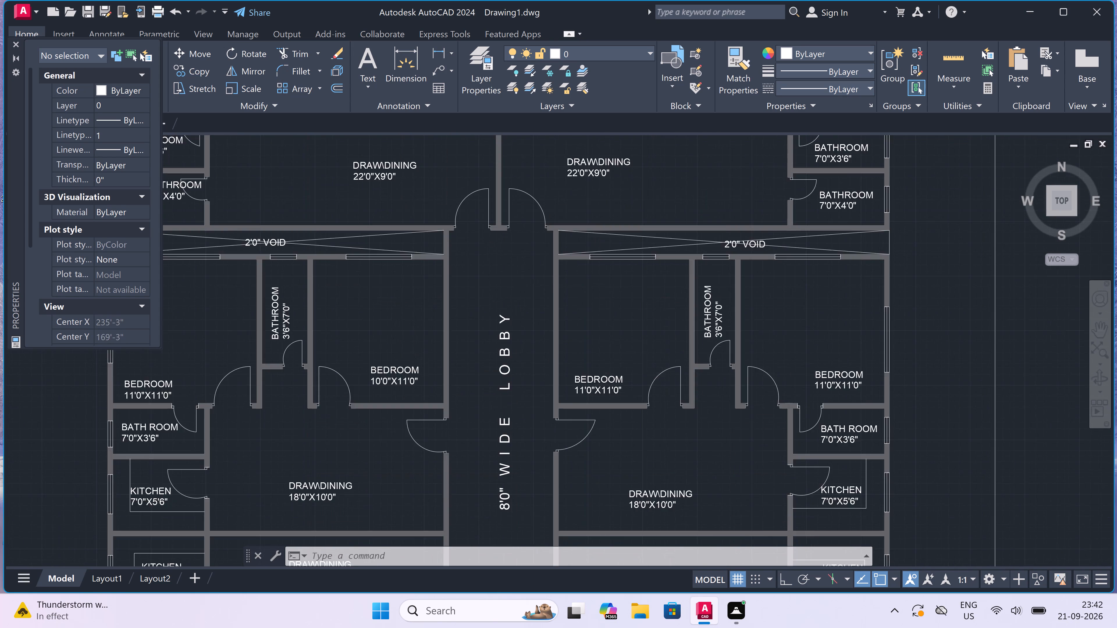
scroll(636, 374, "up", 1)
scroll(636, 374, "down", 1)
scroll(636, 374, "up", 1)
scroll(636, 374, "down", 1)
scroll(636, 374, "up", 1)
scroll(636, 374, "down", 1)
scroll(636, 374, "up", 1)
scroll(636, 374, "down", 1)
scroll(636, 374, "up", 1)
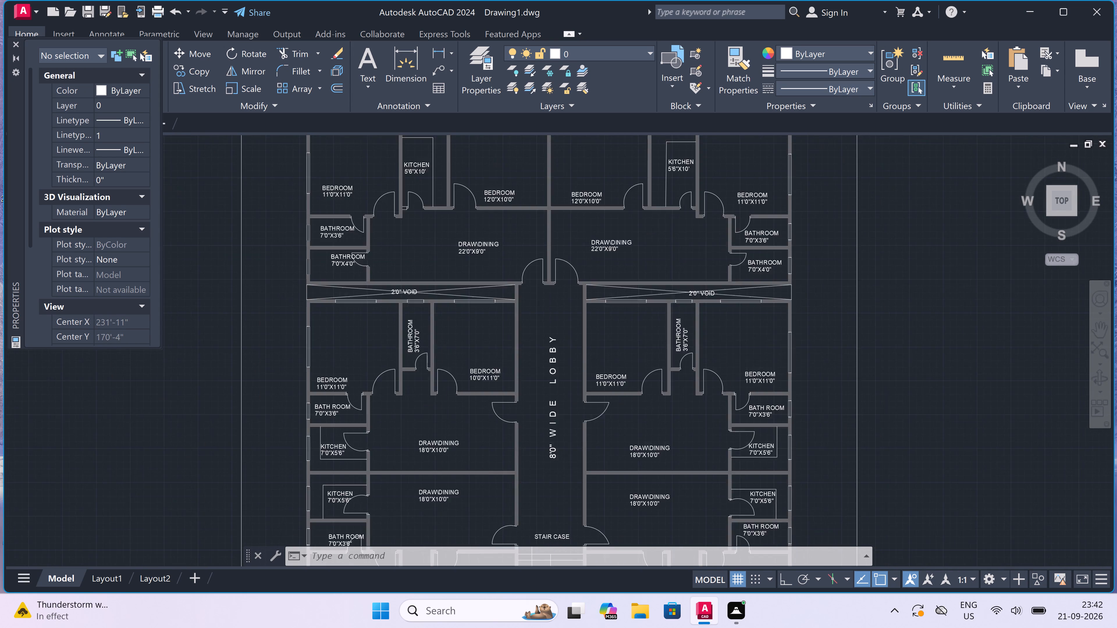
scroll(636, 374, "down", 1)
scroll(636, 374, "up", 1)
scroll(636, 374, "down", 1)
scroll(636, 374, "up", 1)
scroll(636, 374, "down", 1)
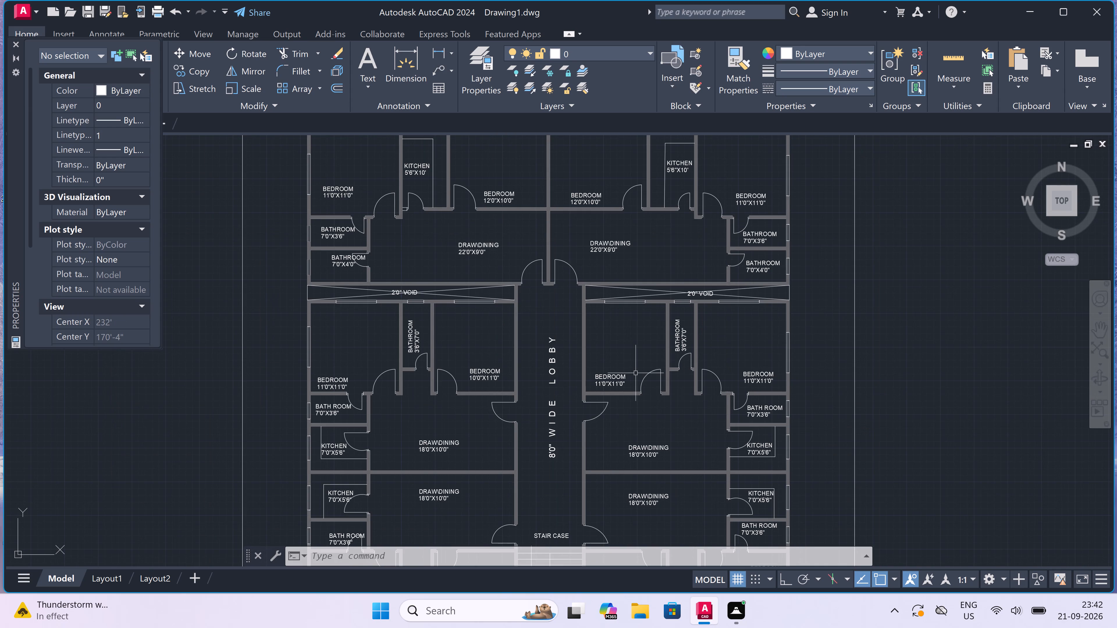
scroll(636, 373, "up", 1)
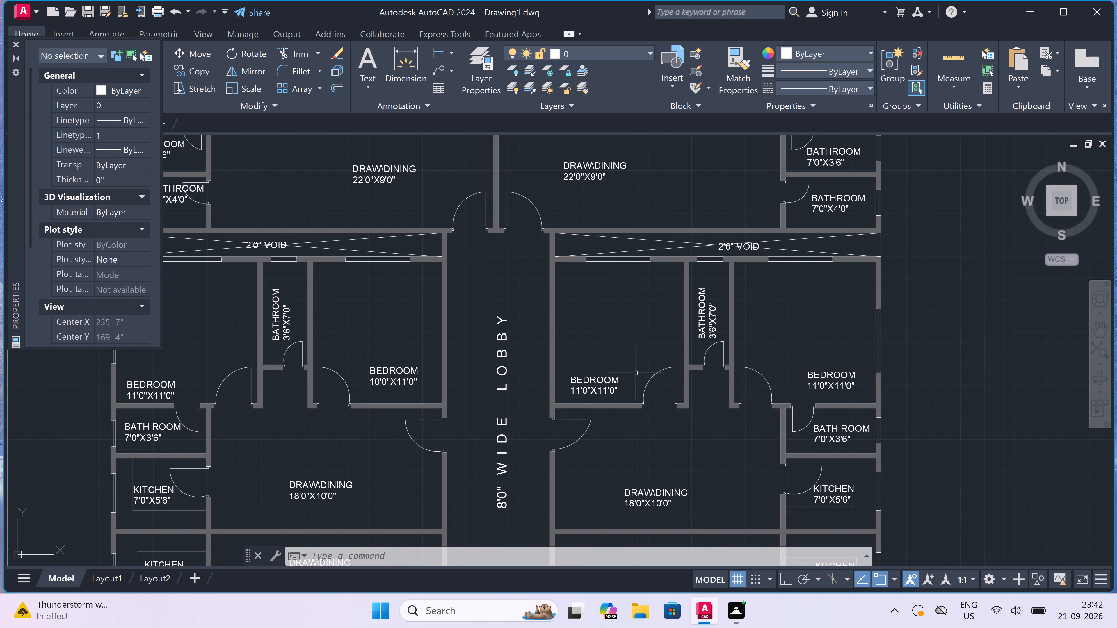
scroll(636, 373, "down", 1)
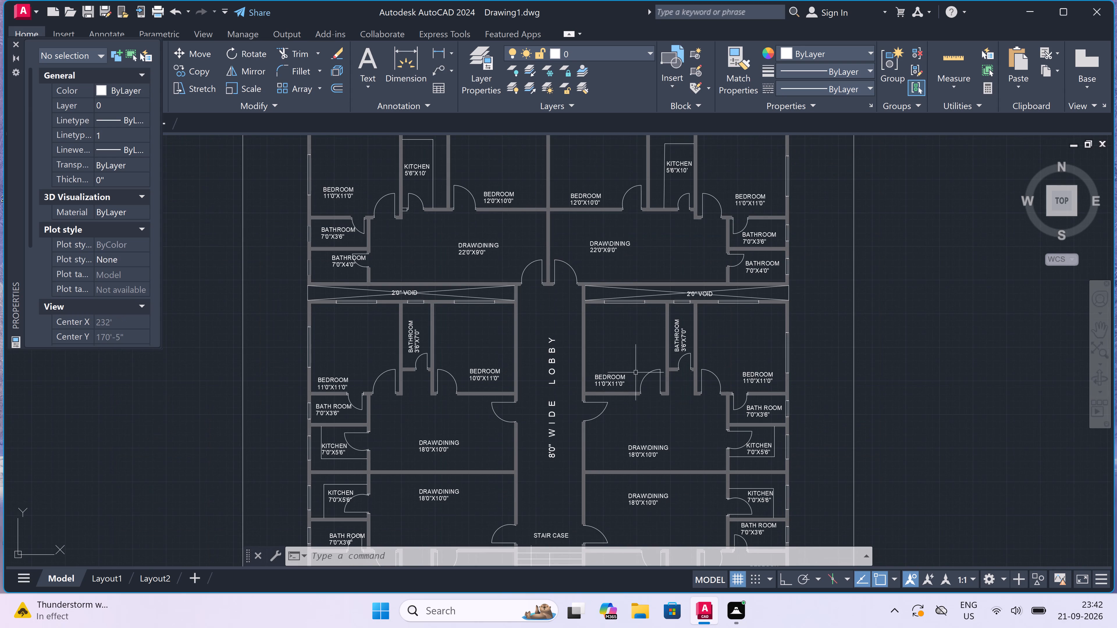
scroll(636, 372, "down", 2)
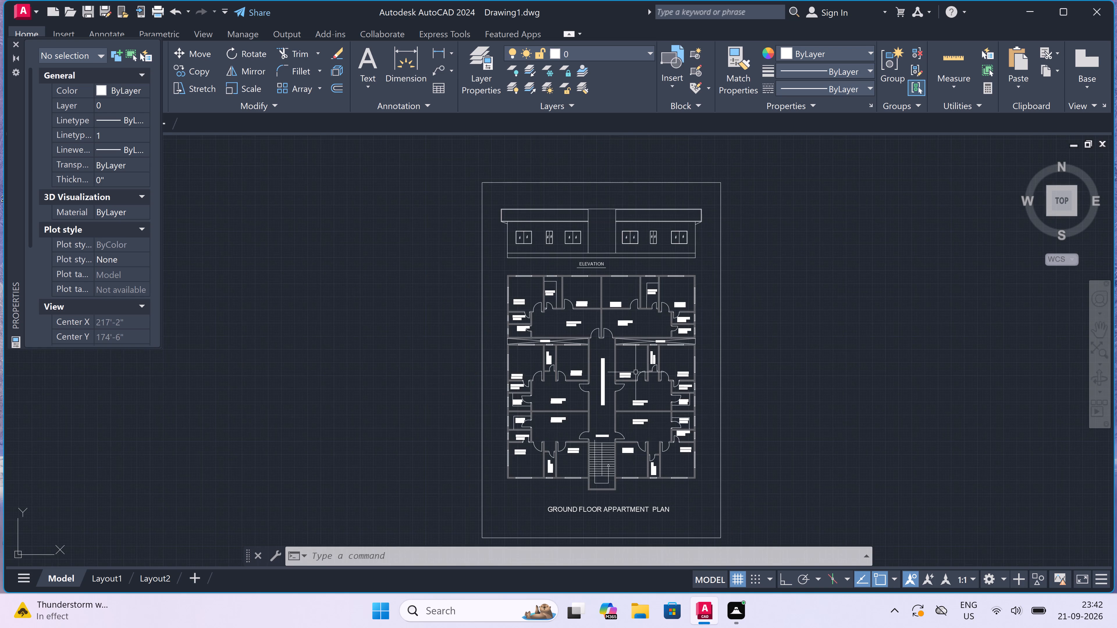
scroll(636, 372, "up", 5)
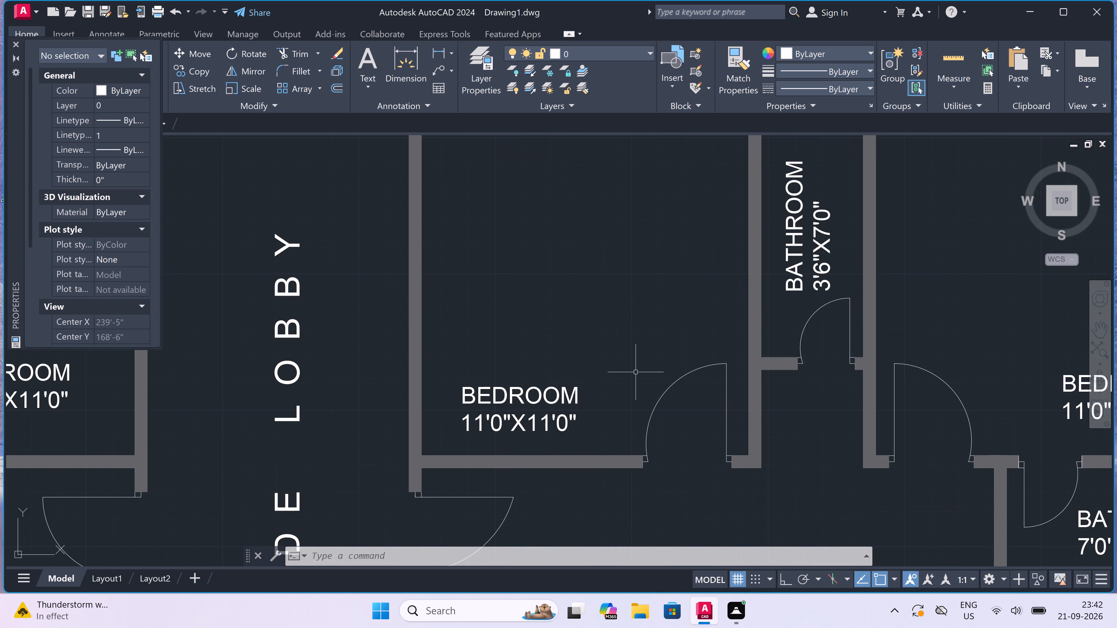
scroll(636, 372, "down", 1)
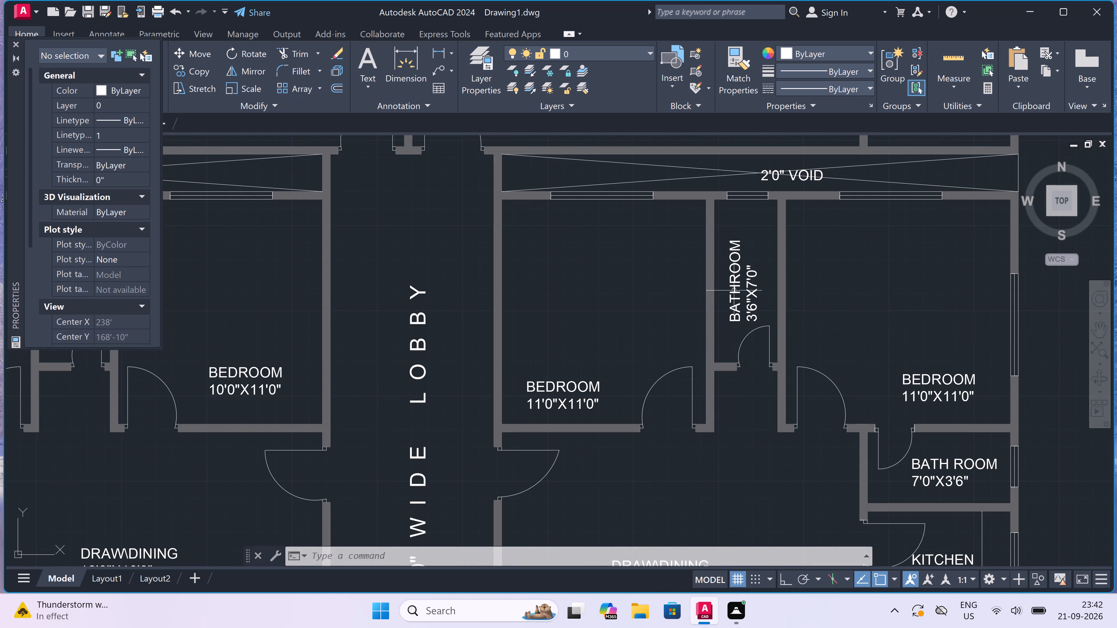
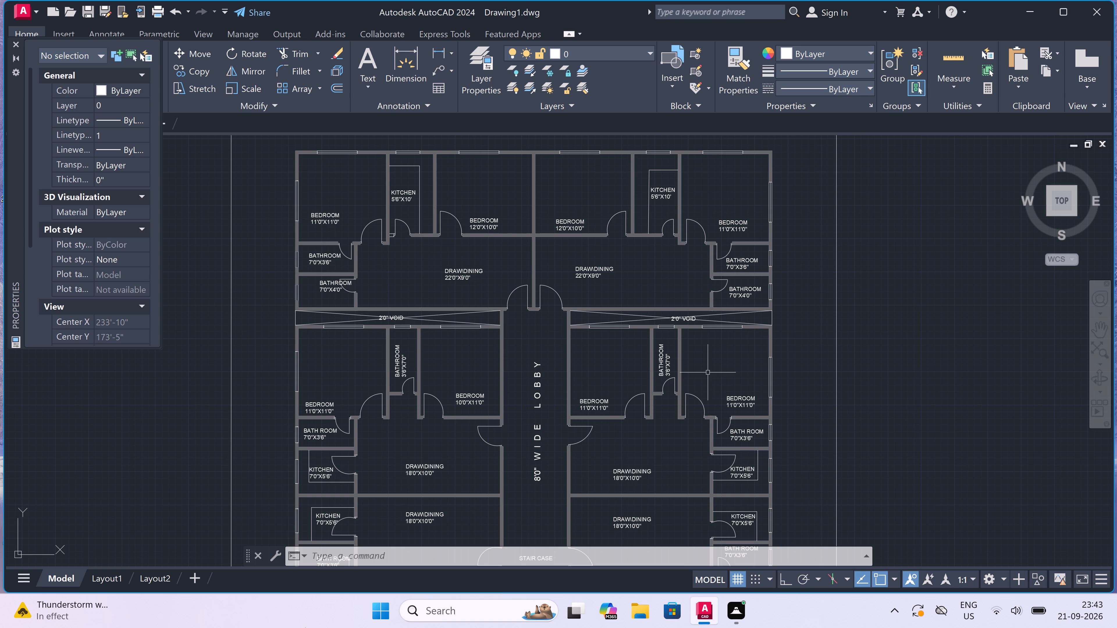
Underline the GROUND FLOOR APPARTMENT PLAN title with a horizontal line about 39'-6" long just beneath the text, with Ortho on.
scroll(311, 627, "down", 2)
scroll(537, 454, "down", 1)
scroll(538, 453, "up", 1)
scroll(538, 453, "down", 4)
scroll(519, 506, "up", 2)
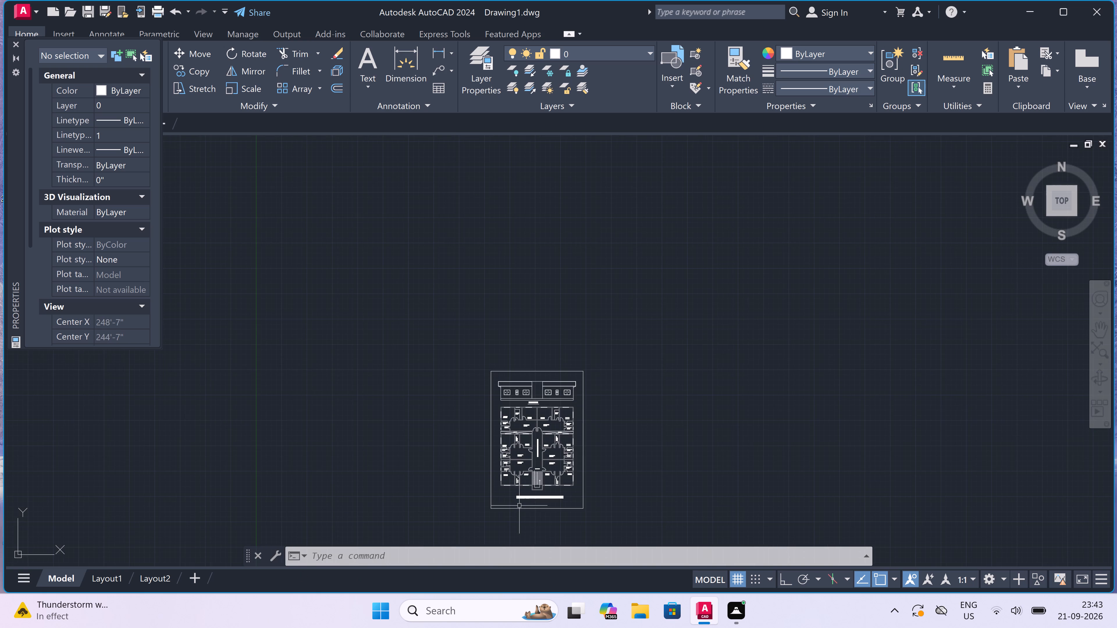
scroll(519, 506, "up", 3)
type("L")
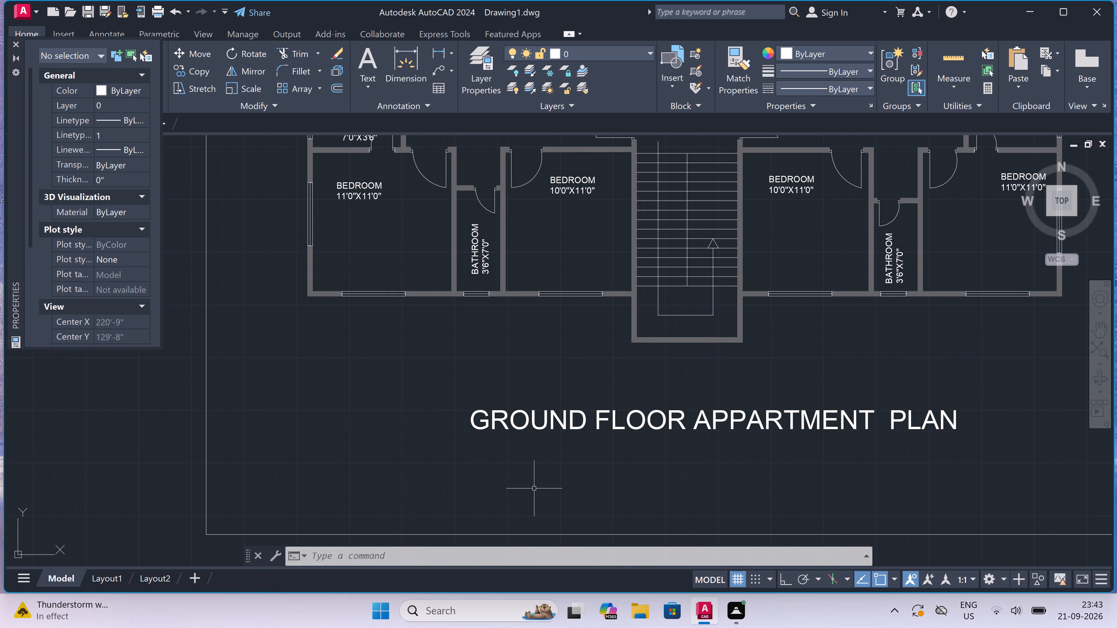
key("space")
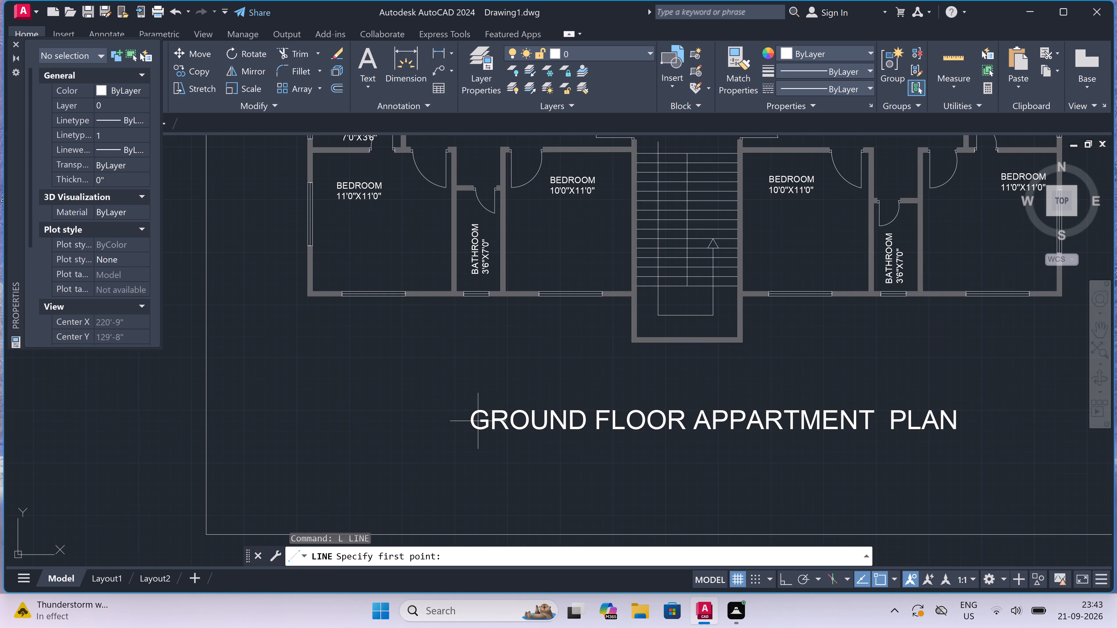
scroll(479, 433, "up", 5)
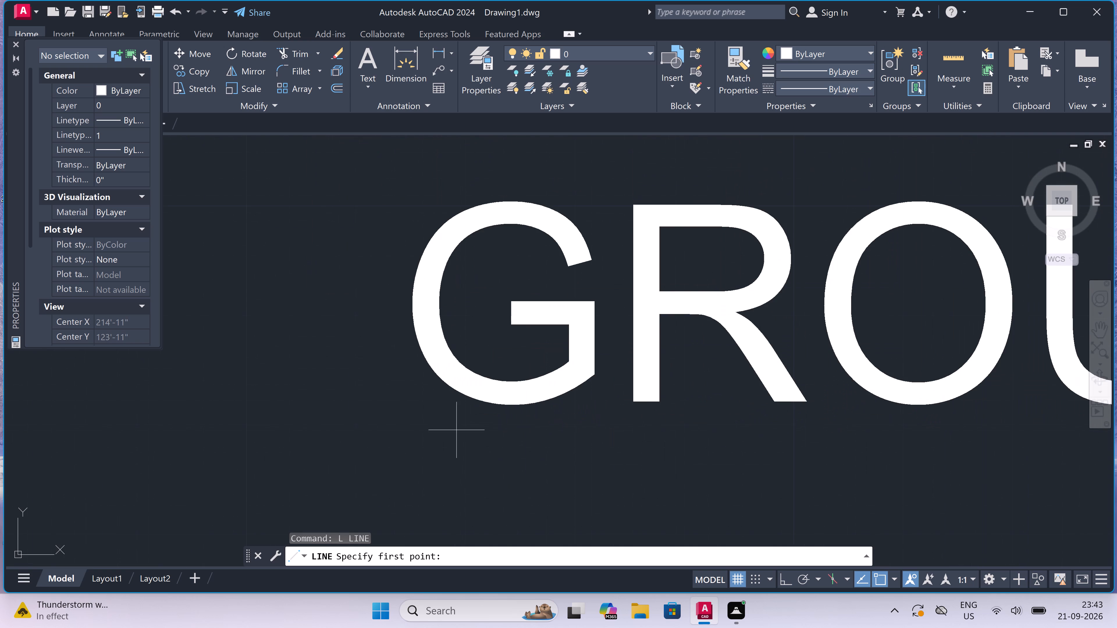
left_click_drag(375, 414, 379, 416)
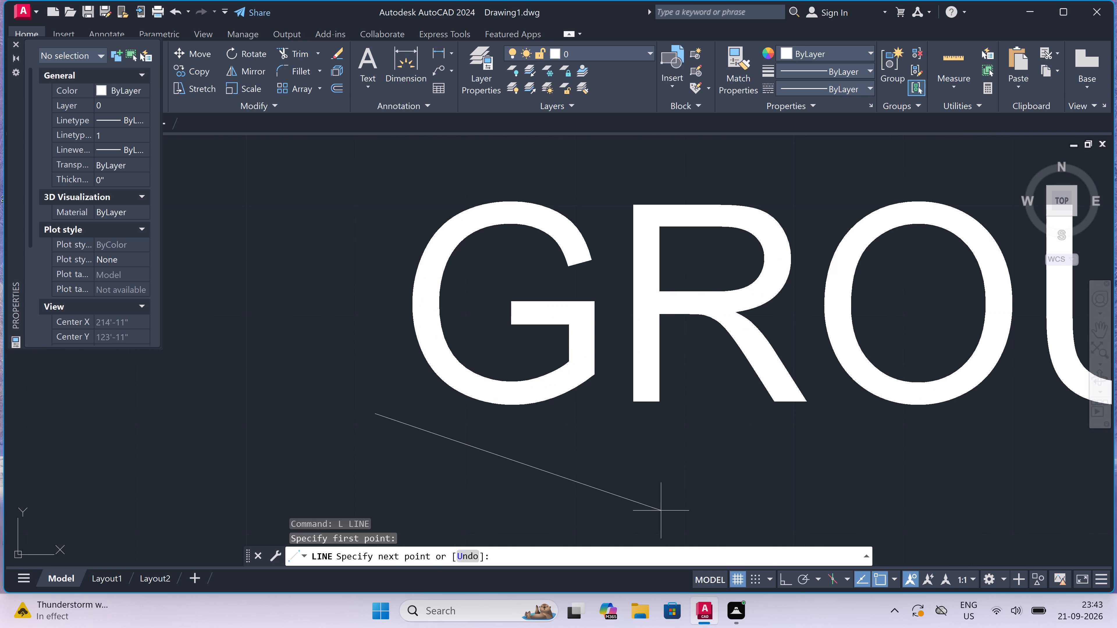
key("F8")
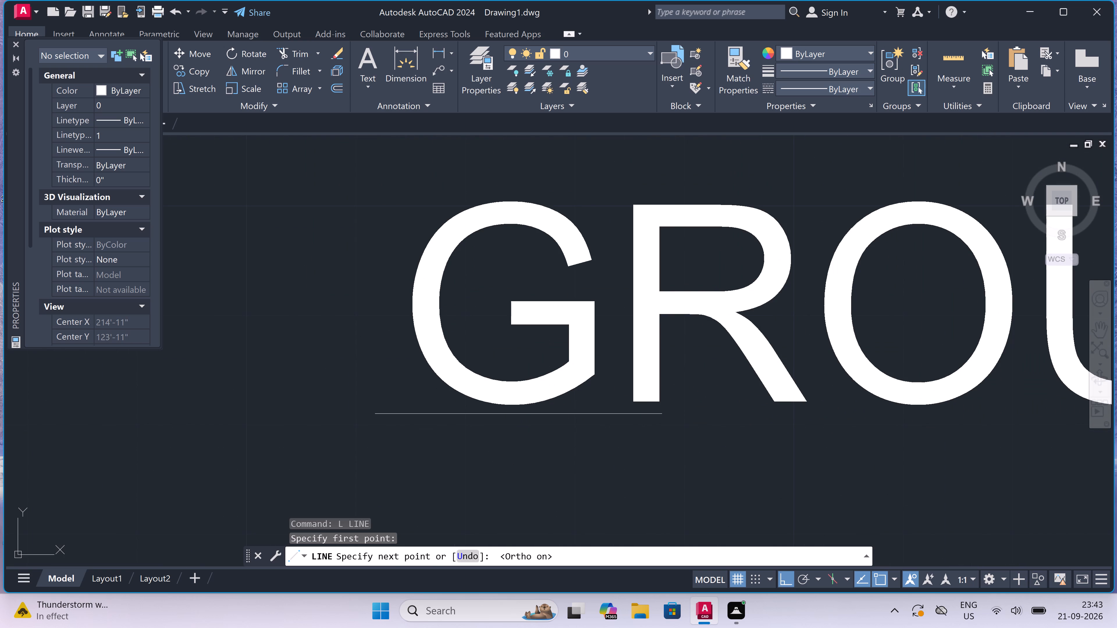
scroll(662, 513, "down", 6)
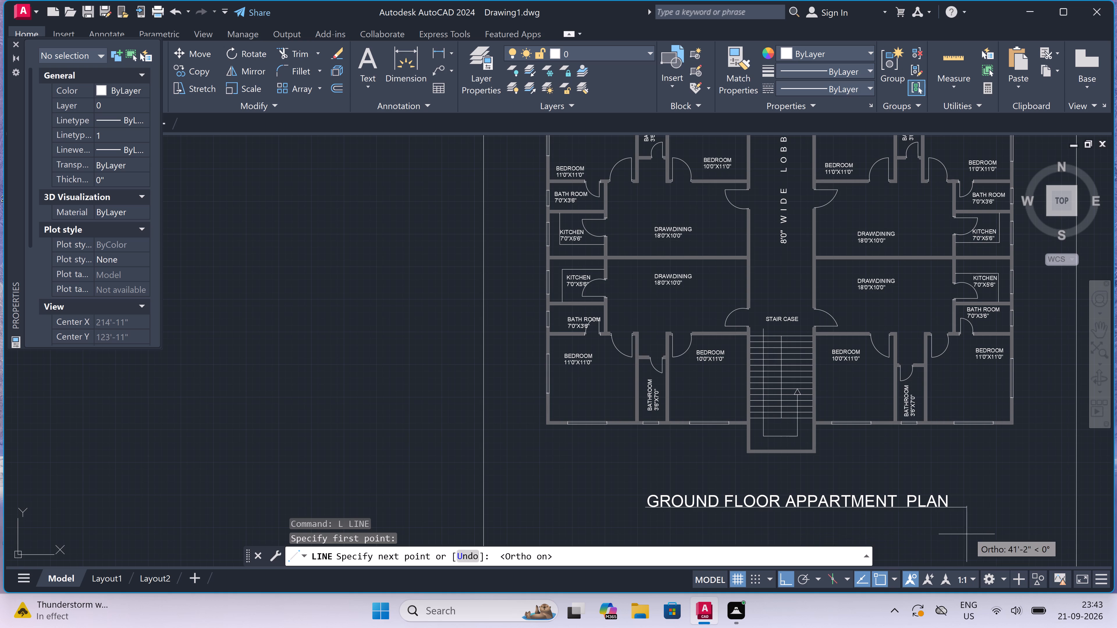
scroll(964, 517, "up", 4)
scroll(942, 490, "up", 4)
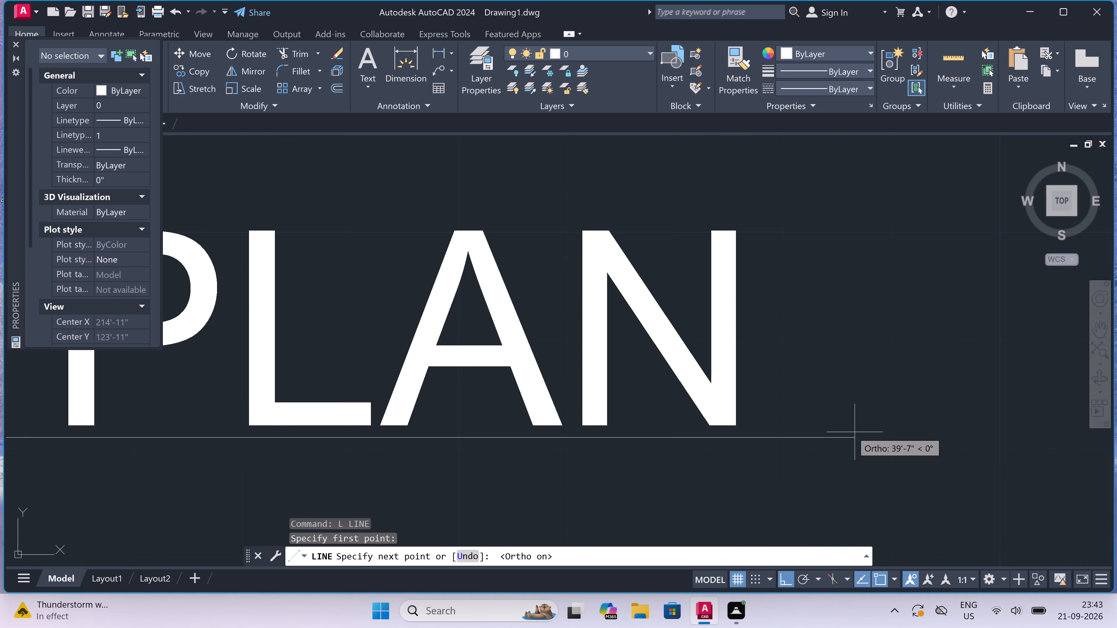
left_click(838, 439)
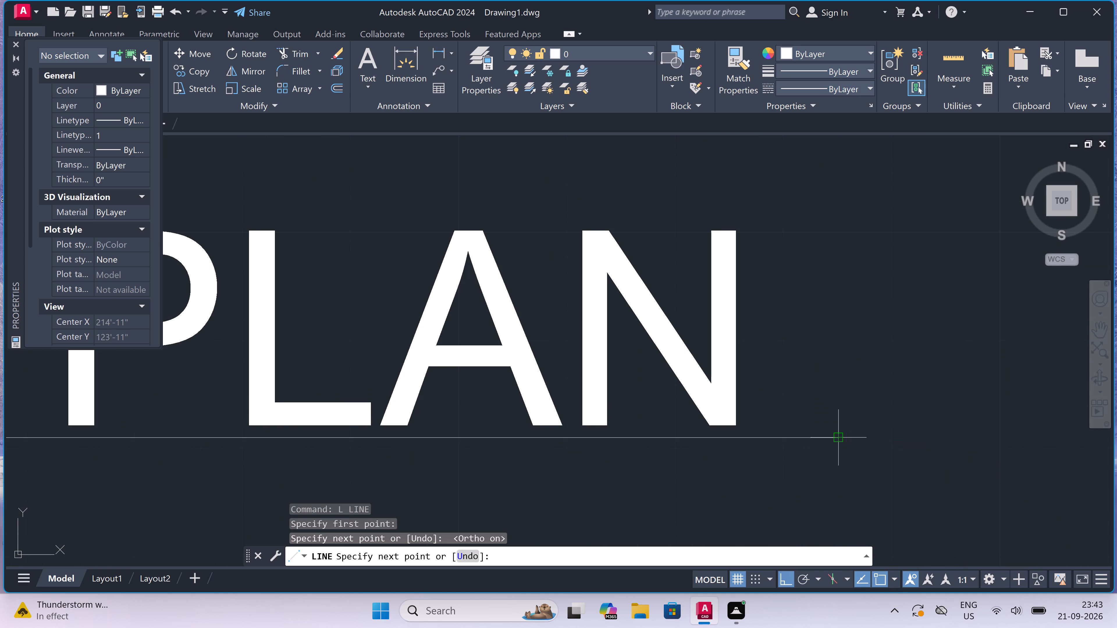
key("Escape")
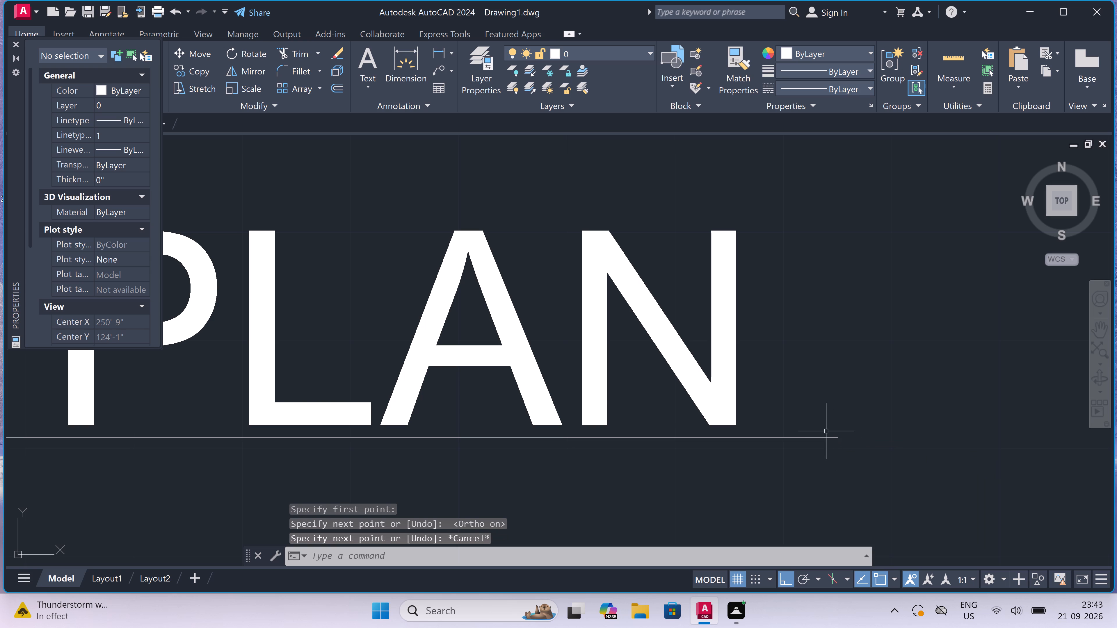
scroll(767, 399, "down", 9)
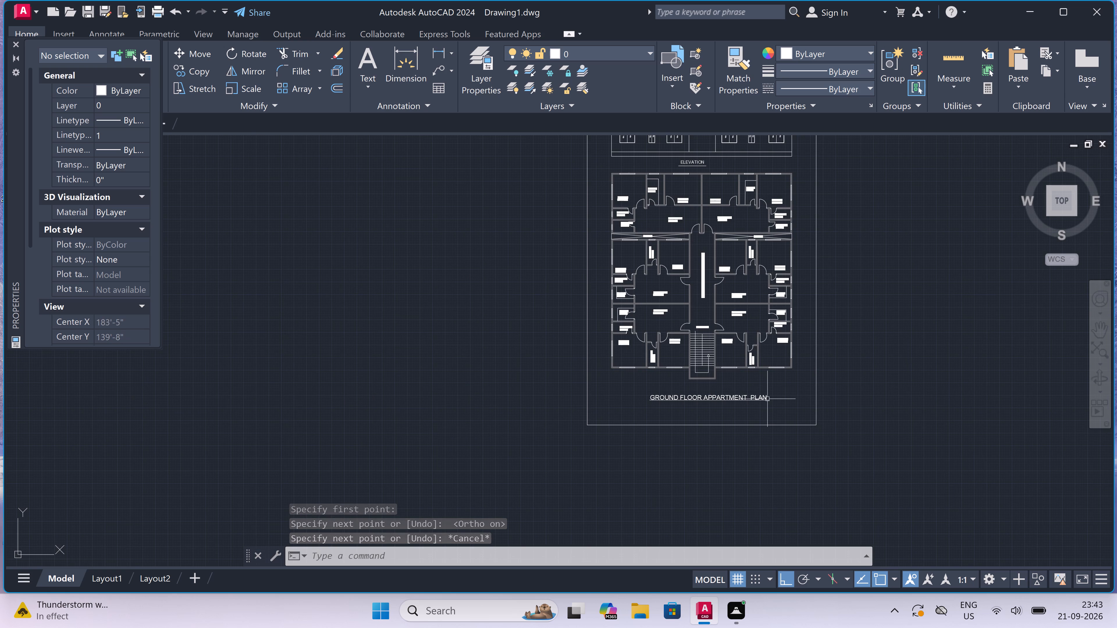
scroll(767, 399, "down", 2)
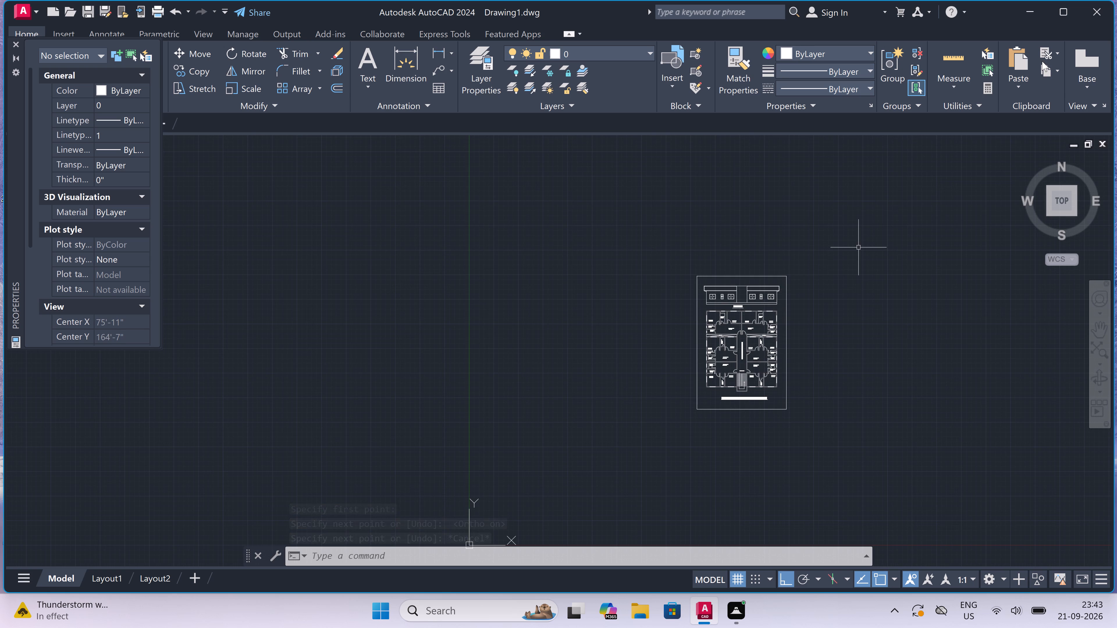
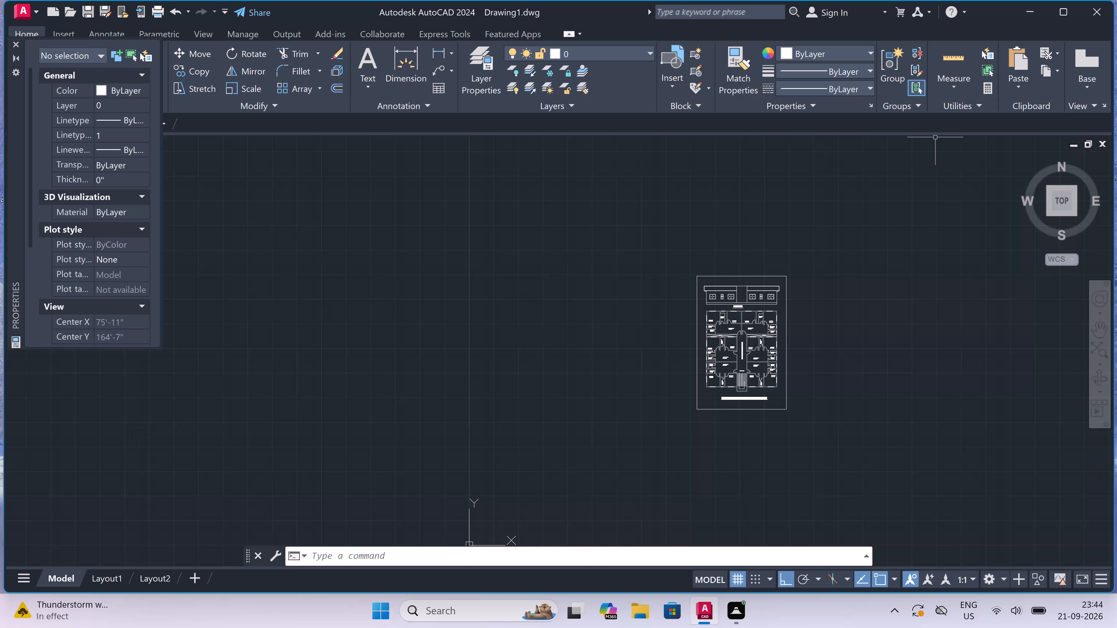
Start plotting the model with the DWG To PDF.pc3 plotter and ISO A4 (297.00 x 210.00 MM) paper.
key("ctrl+p")
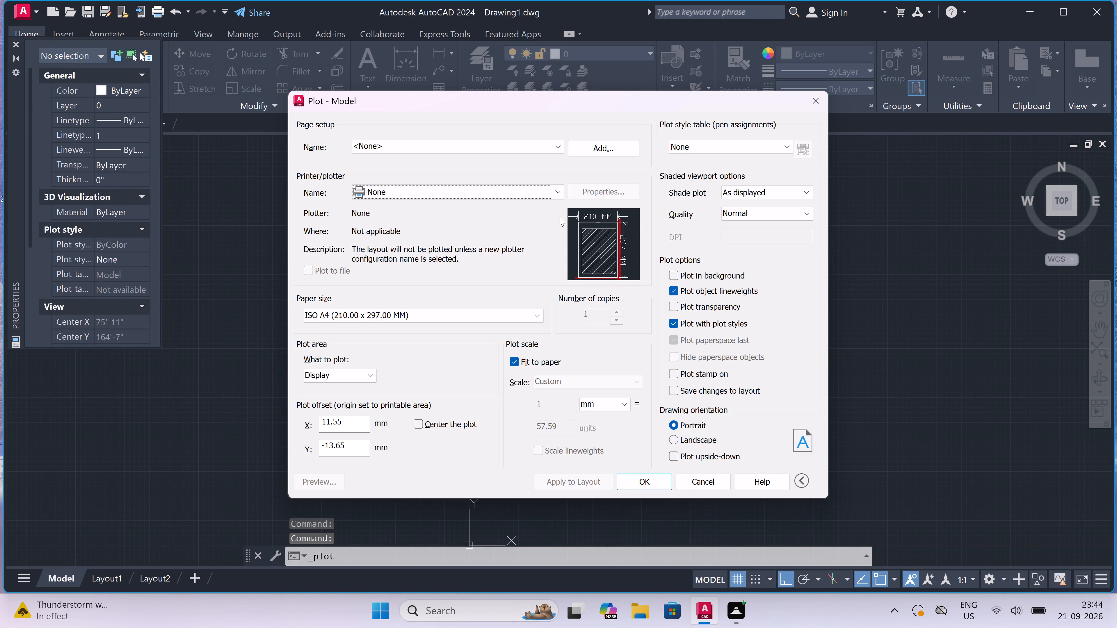
left_click(438, 190)
left_click(421, 327)
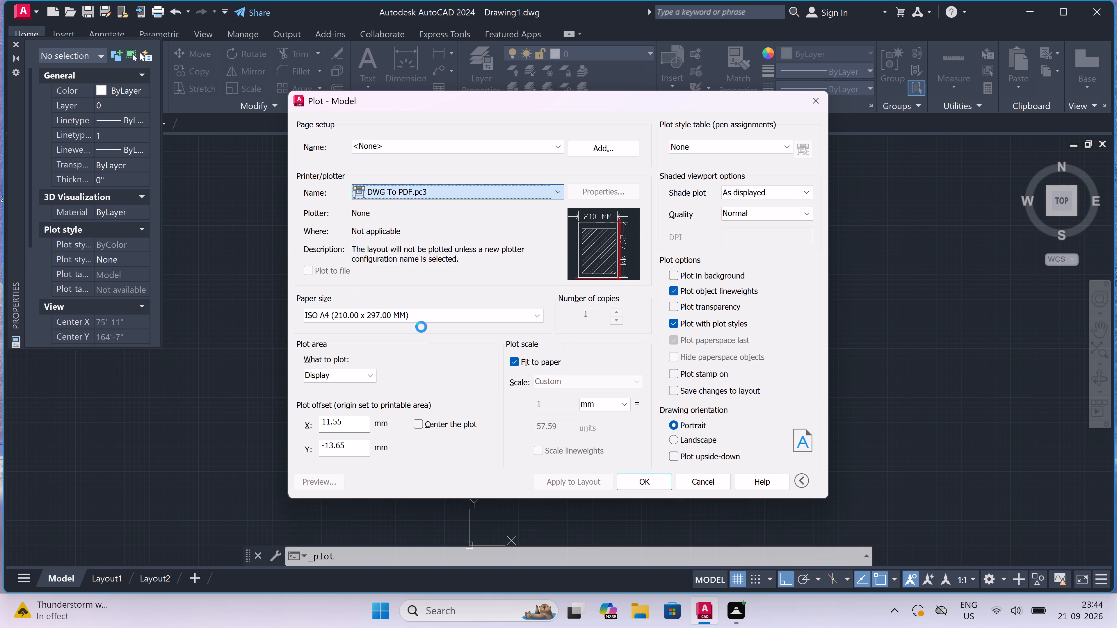
double_click(413, 315)
left_click(406, 309)
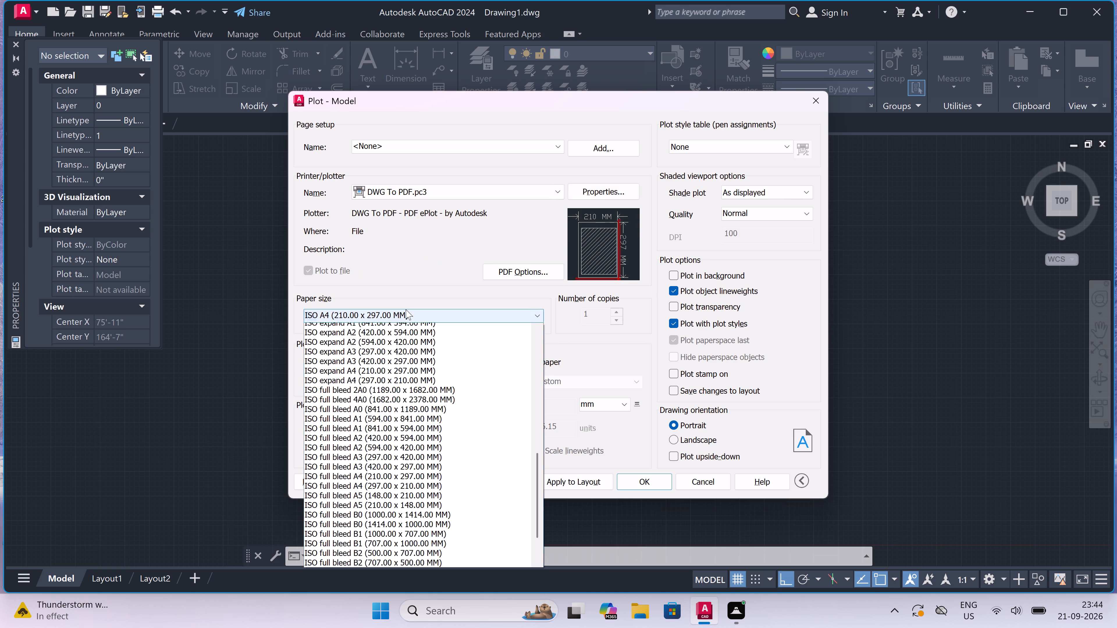
double_click(400, 338)
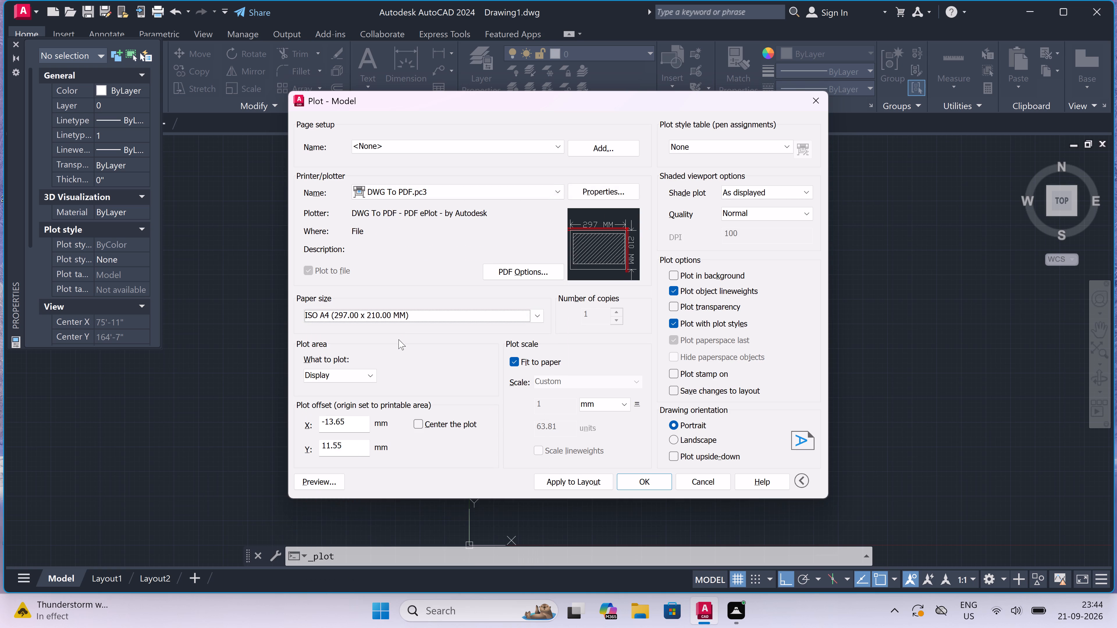
Set the plot area to a window around the sheet's border, centre the plot and apply it to the layout.
double_click(365, 370)
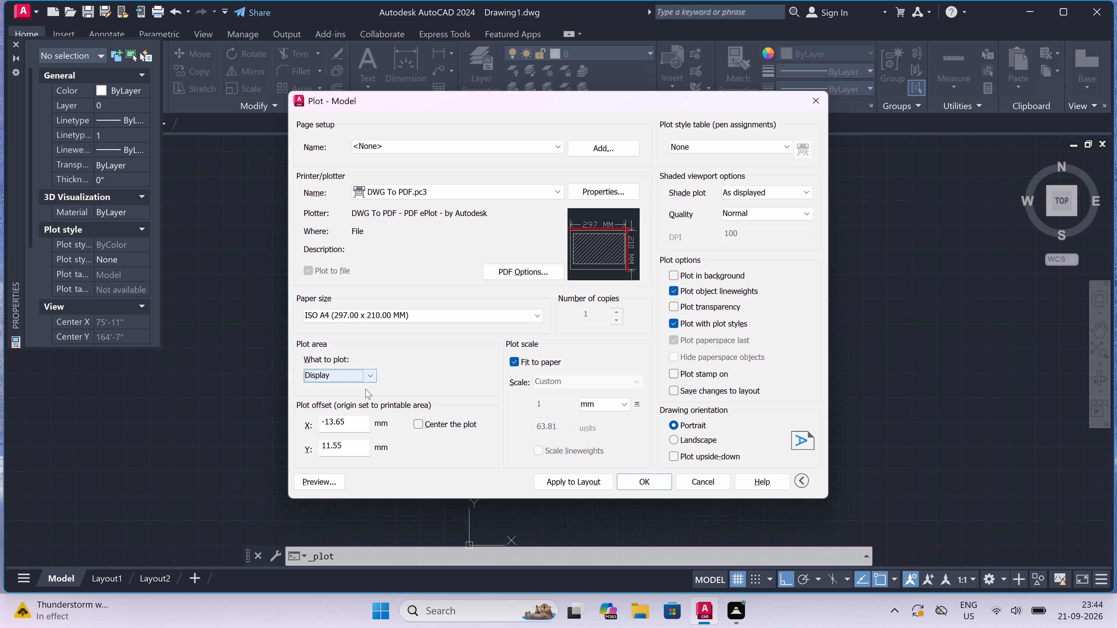
left_click(367, 374)
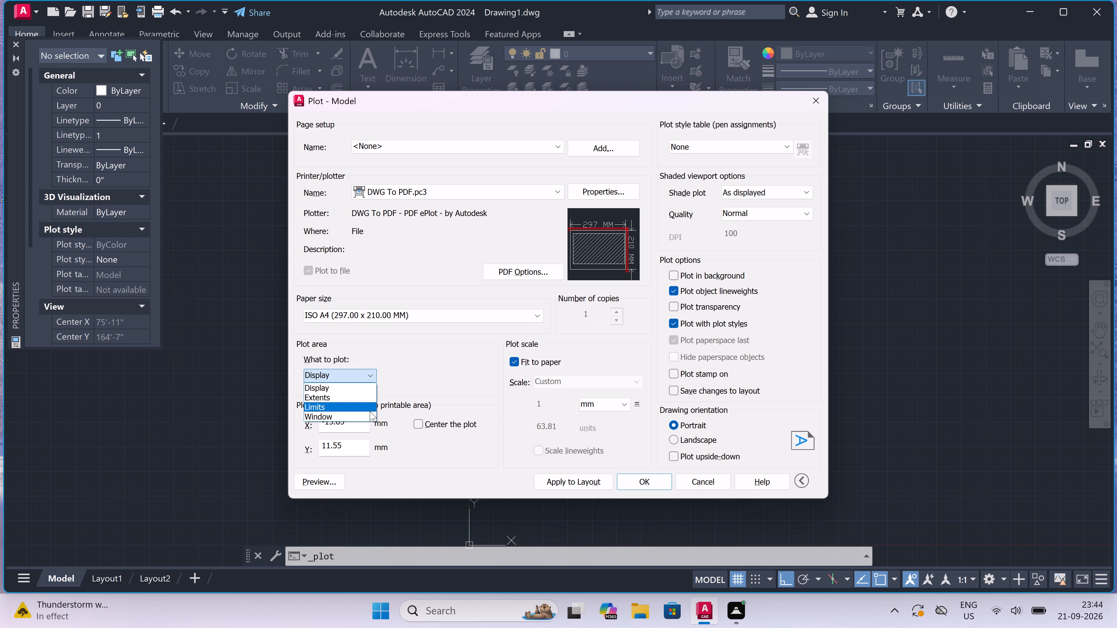
left_click(364, 415)
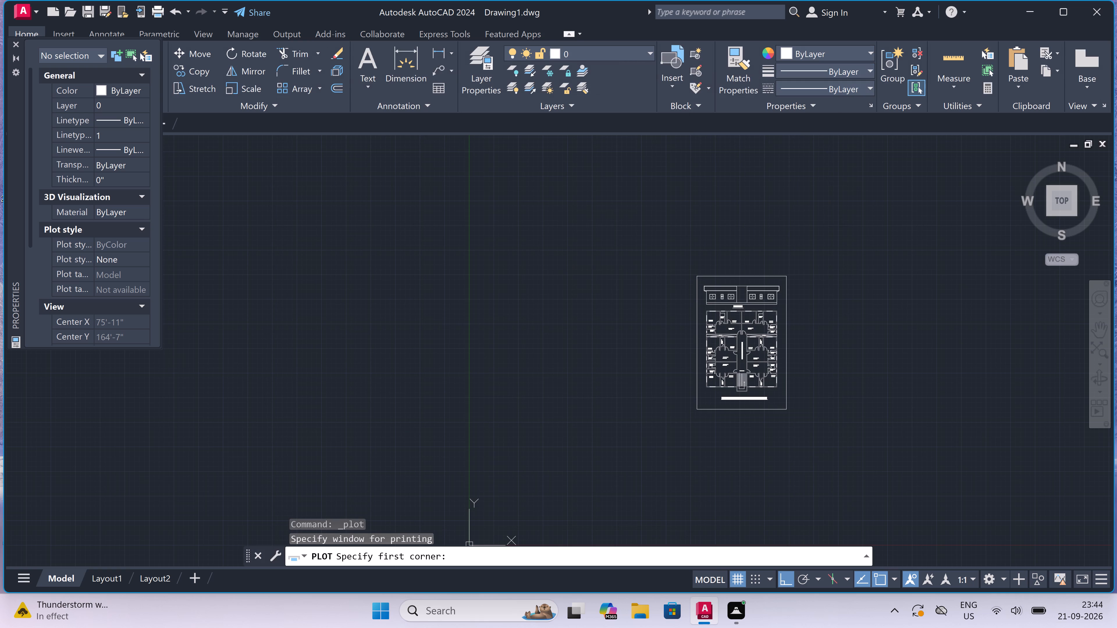
double_click(699, 279)
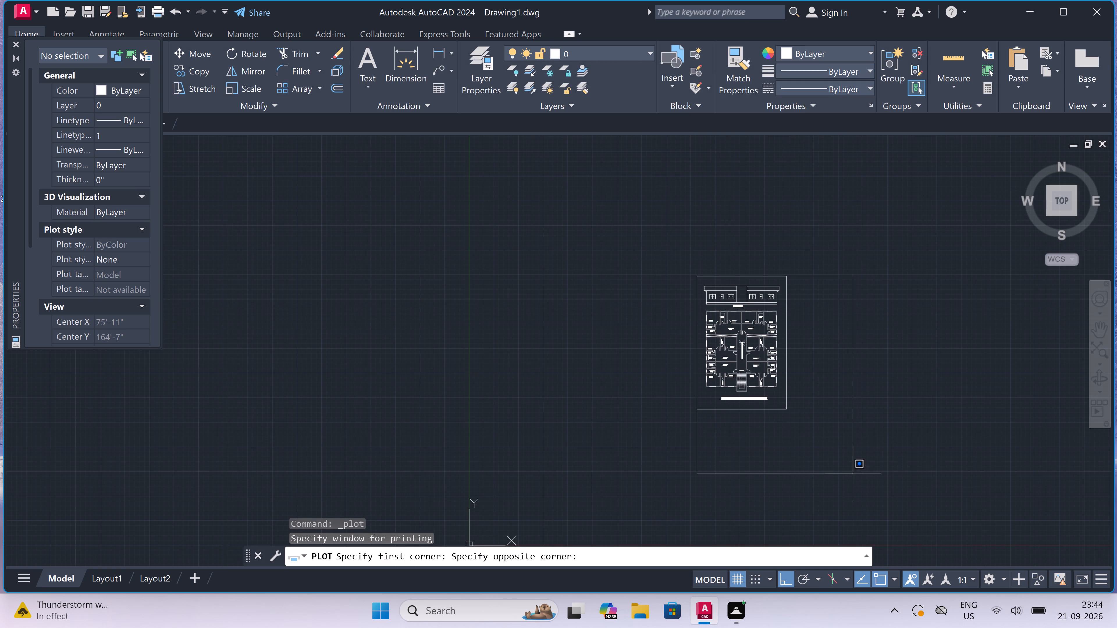
scroll(784, 409, "up", 3)
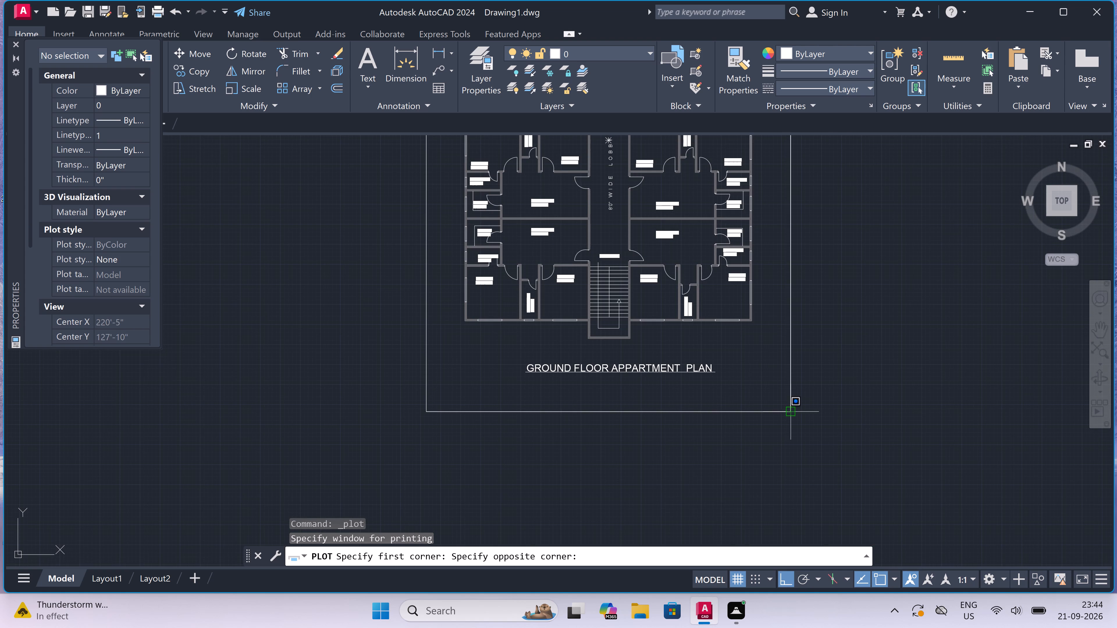
left_click(788, 410)
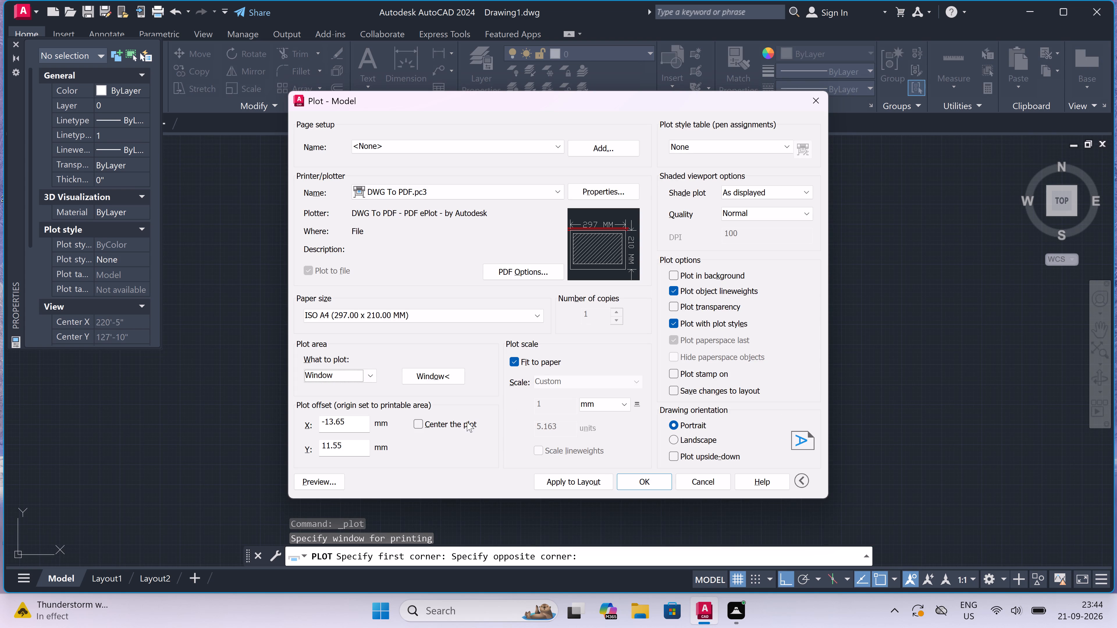
left_click(418, 422)
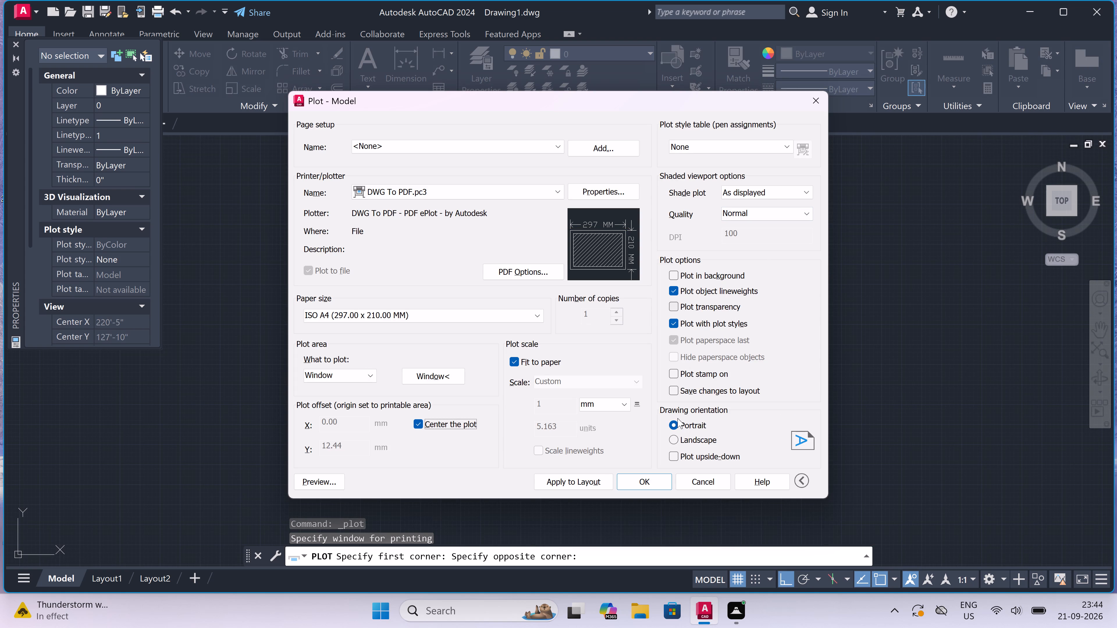
left_click(578, 479)
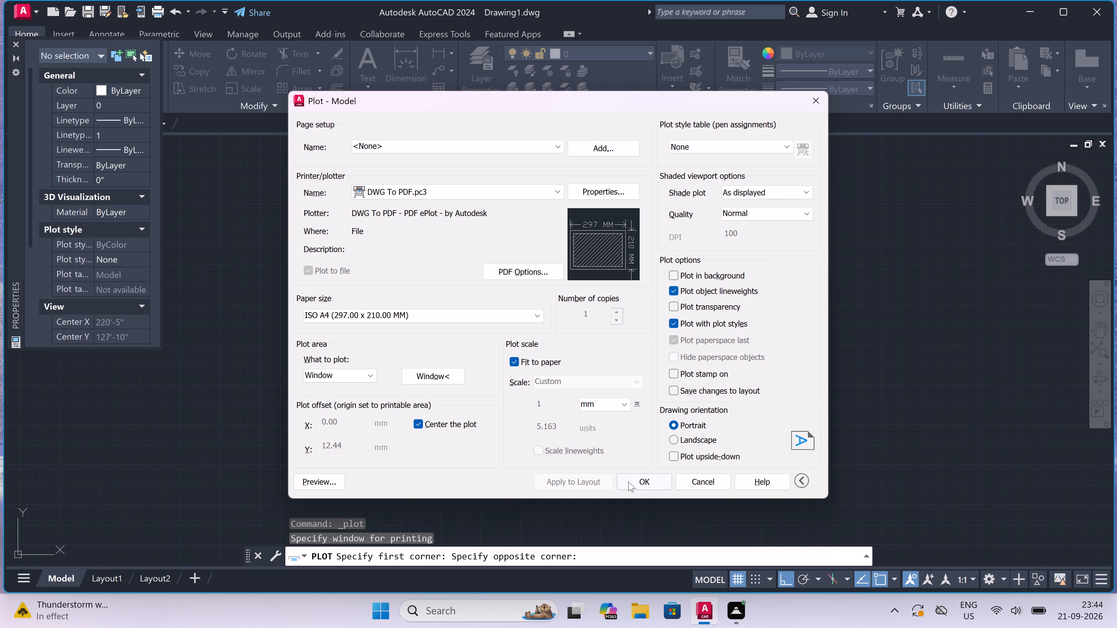
Assign the acad.ctb plot style table to all layouts and apply the plot settings to the layout.
left_click(721, 149)
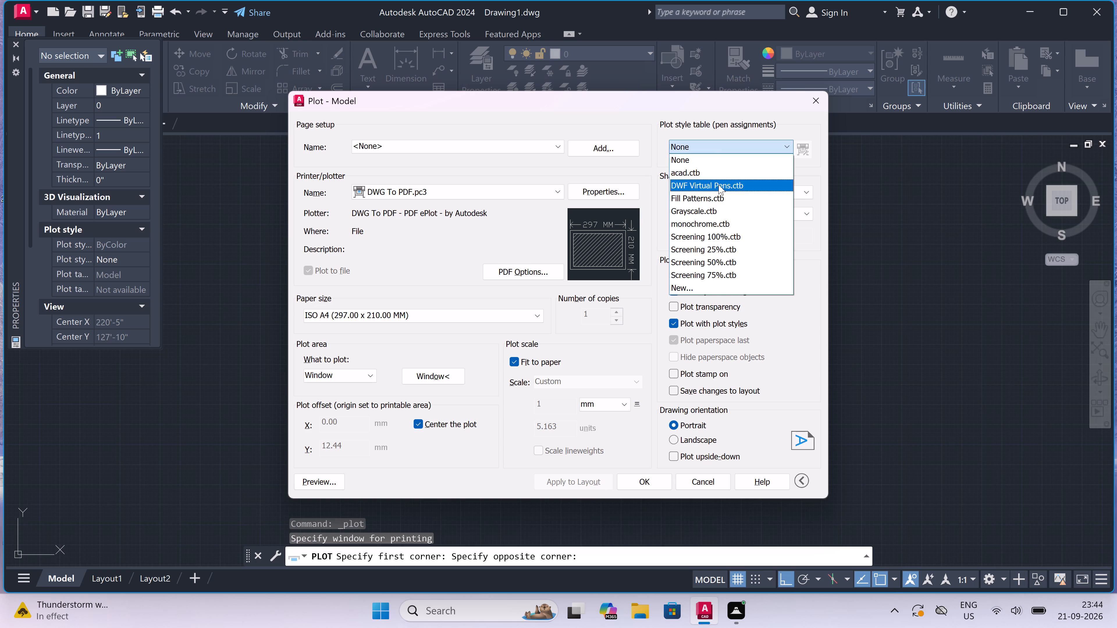
left_click(715, 167)
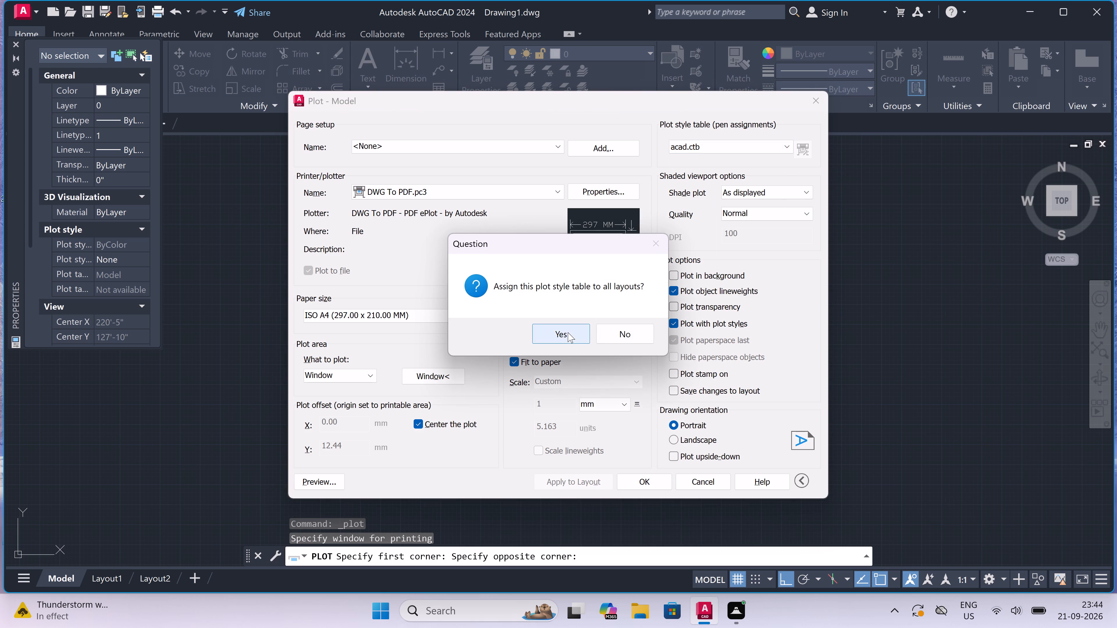
left_click(568, 332)
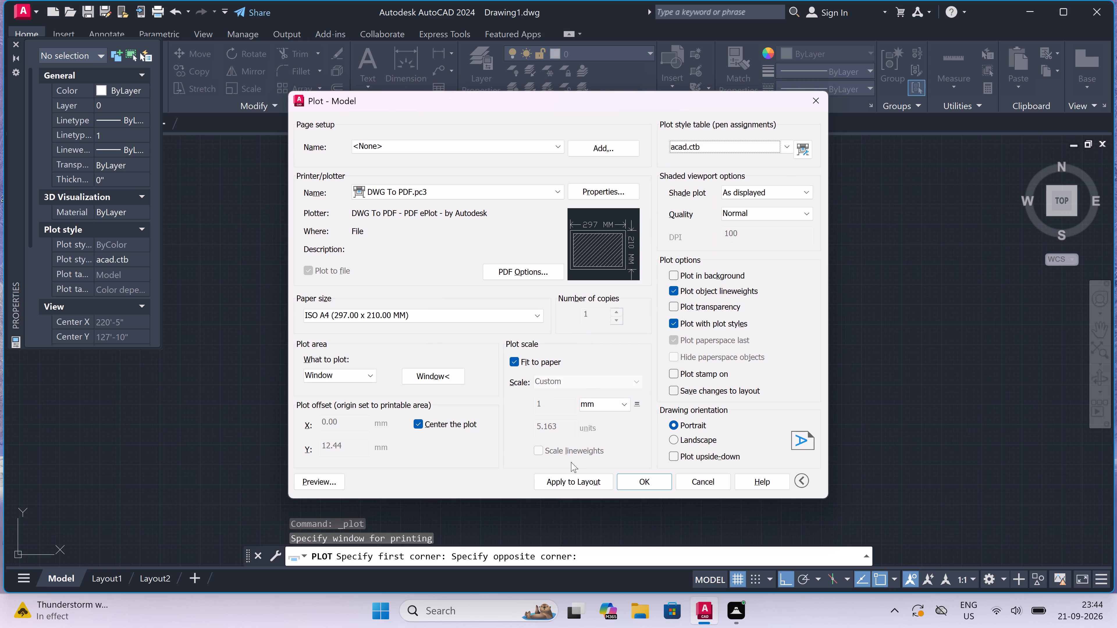
left_click(565, 478)
Plot the sheet to a PDF in Documents named GROUND FLOOR PLAN-5 21-09-26.
double_click(641, 479)
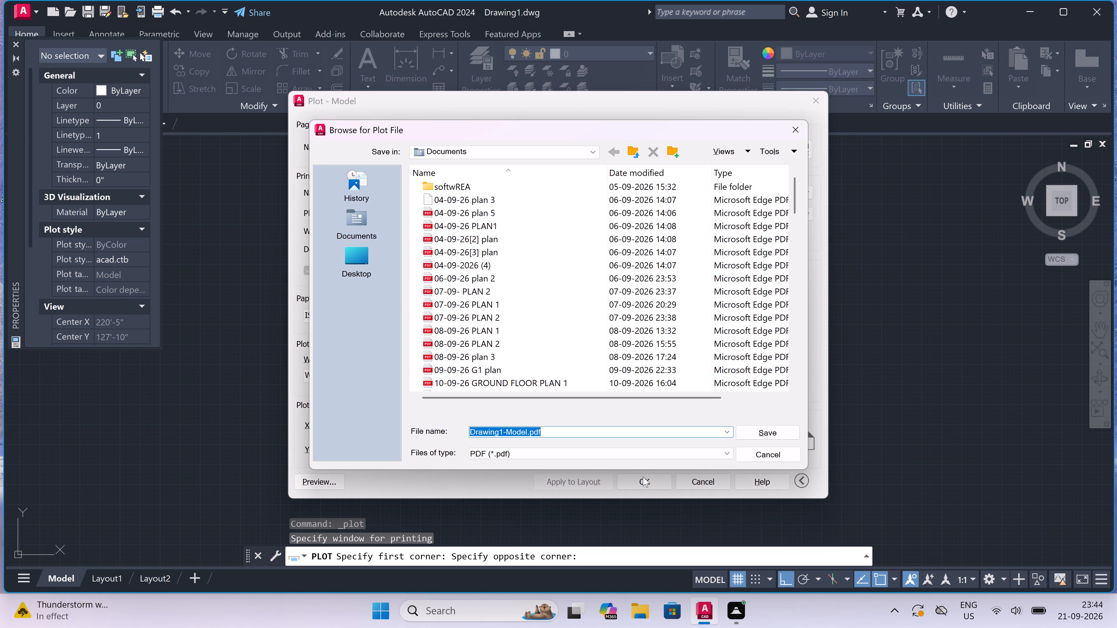
key("BackSpace")
type("GROUND FLOOR PLAM")
key("BackSpace")
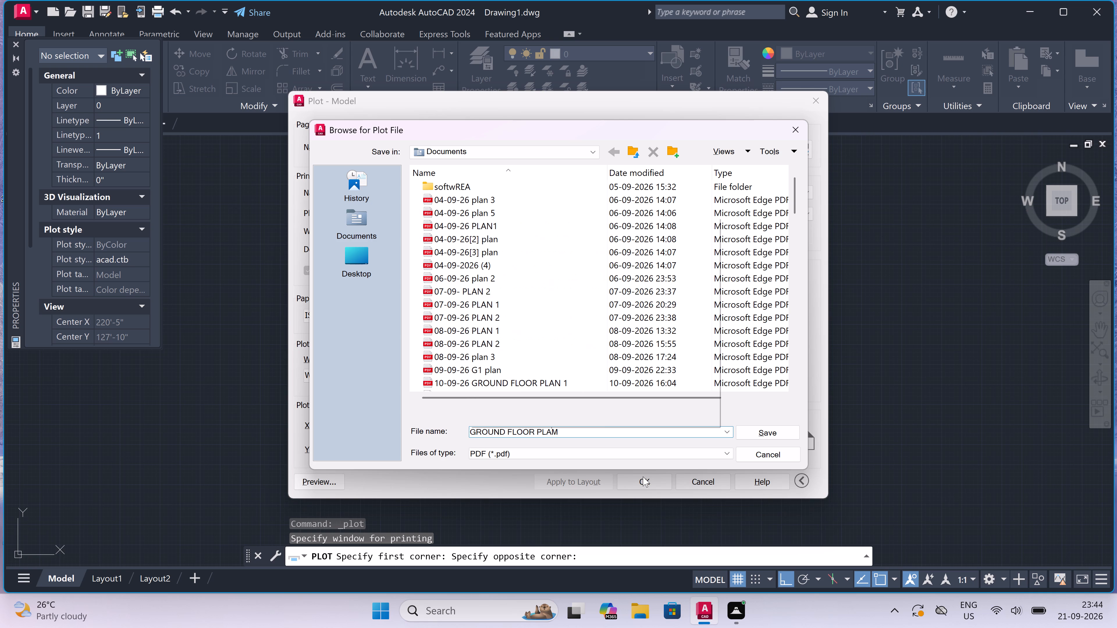
type("N-5")
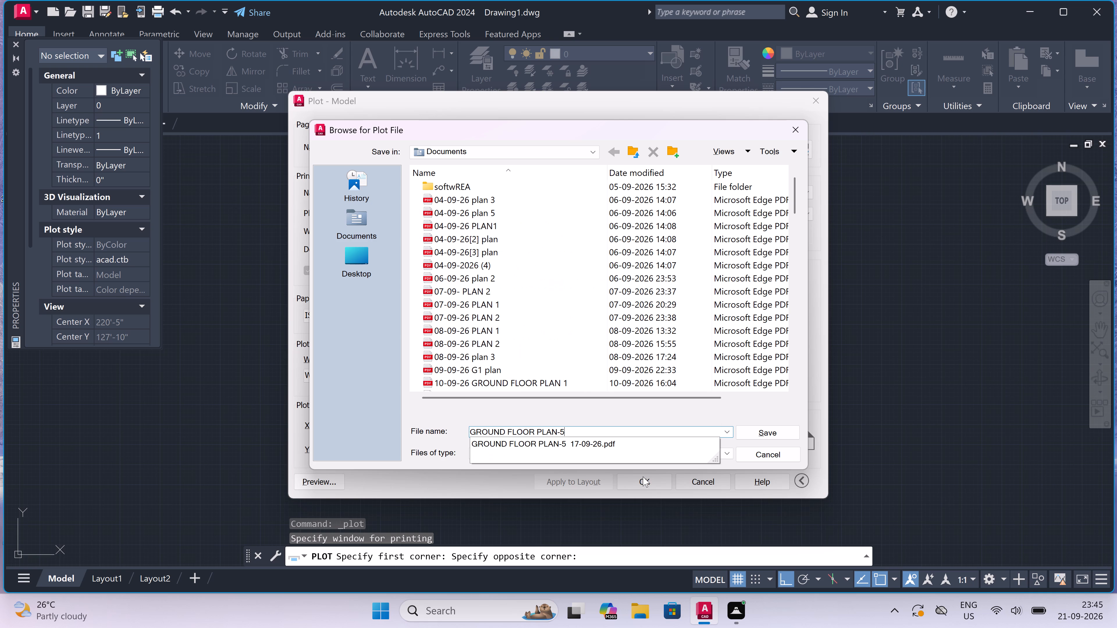
key("space")
key("space")
type("21")
type("-09-")
type("26")
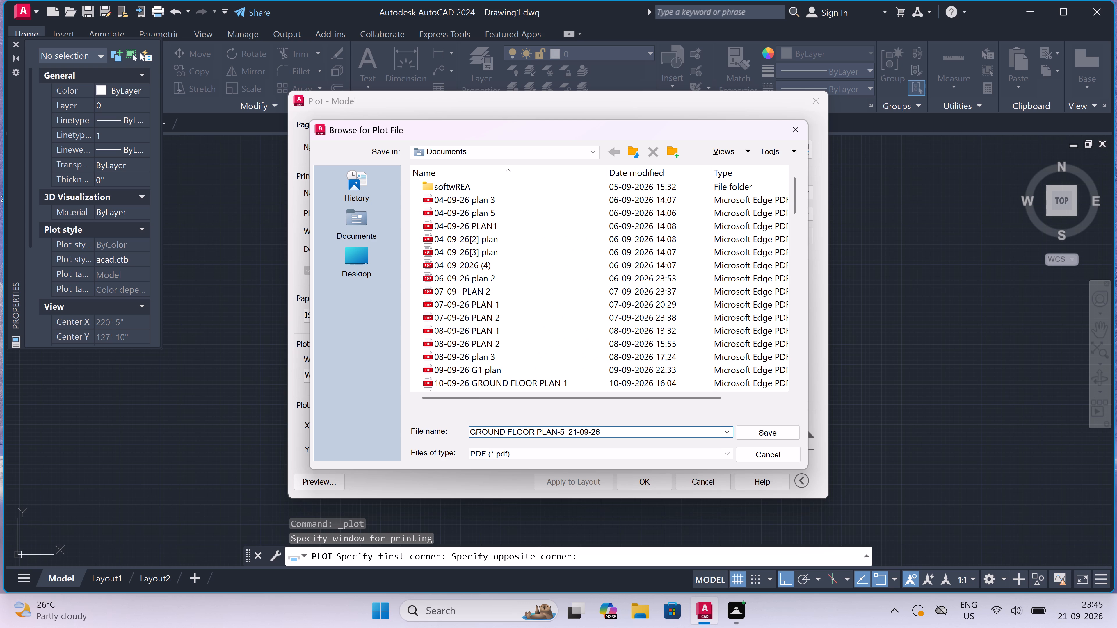
left_click(756, 434)
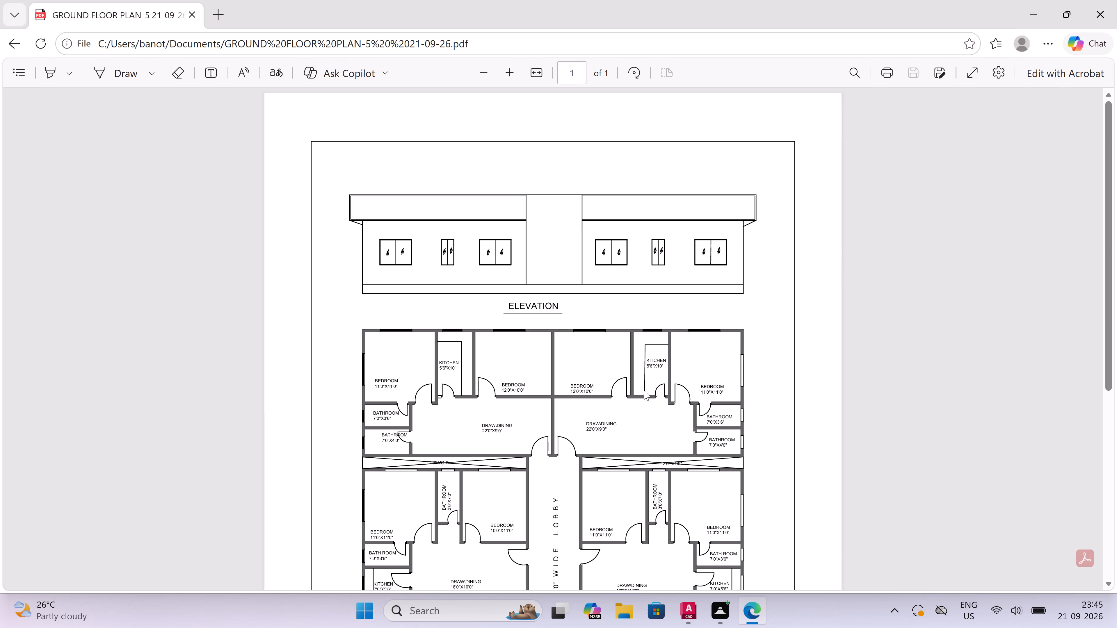
Review the plotted PDF from the elevation down to the ground floor plan title, and close it.
scroll(630, 367, "down", 1)
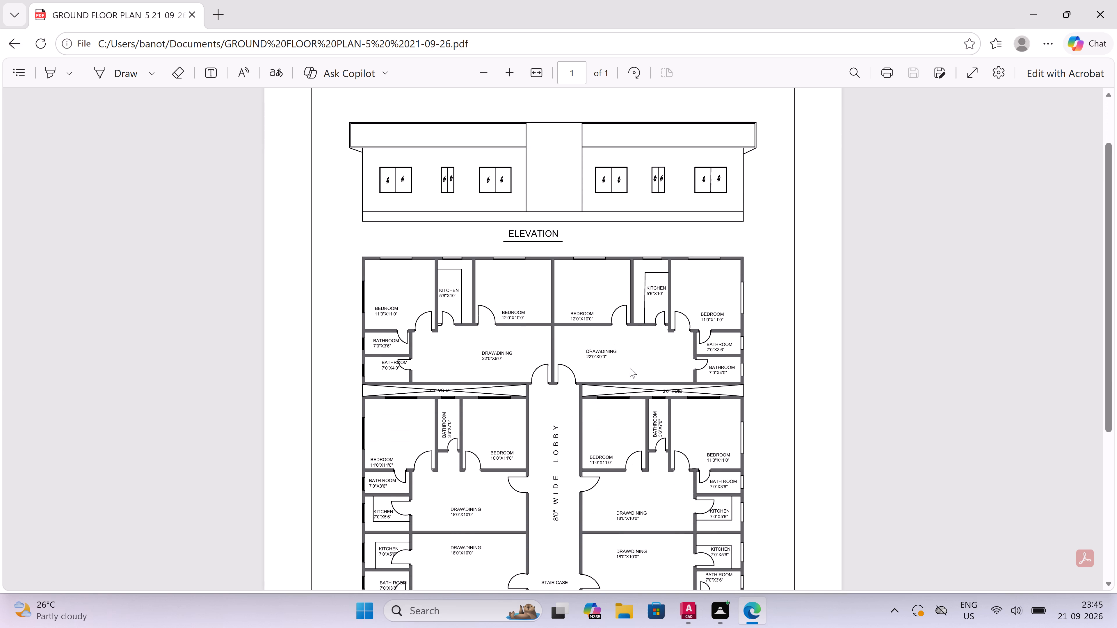
scroll(630, 367, "down", 1)
scroll(630, 367, "up", 3)
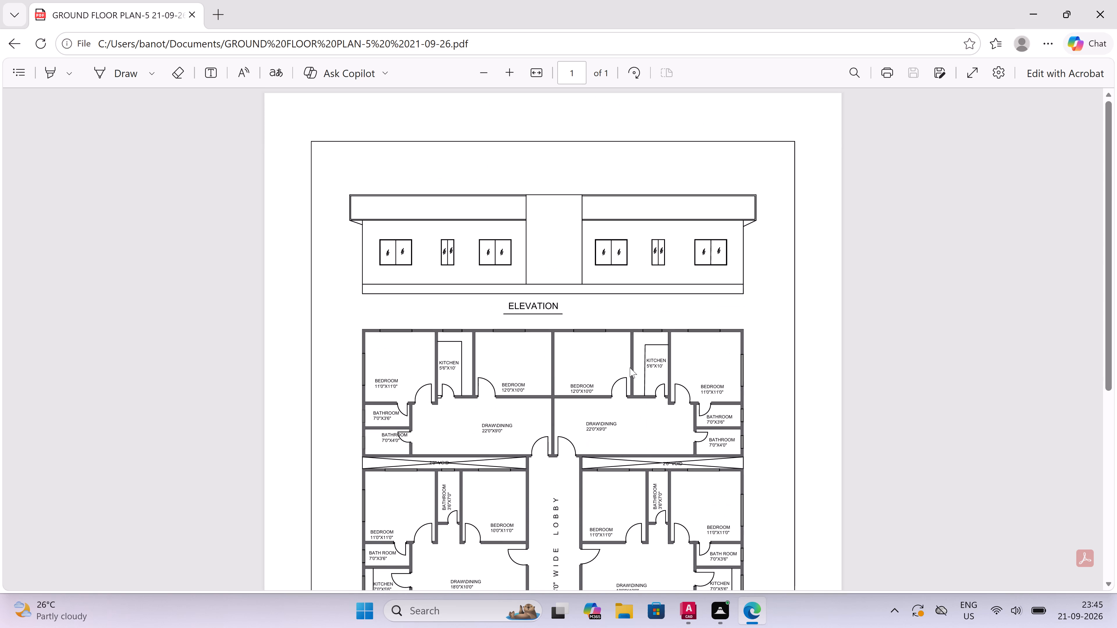
scroll(630, 367, "down", 1)
scroll(630, 367, "up", 1)
scroll(630, 367, "down", 2)
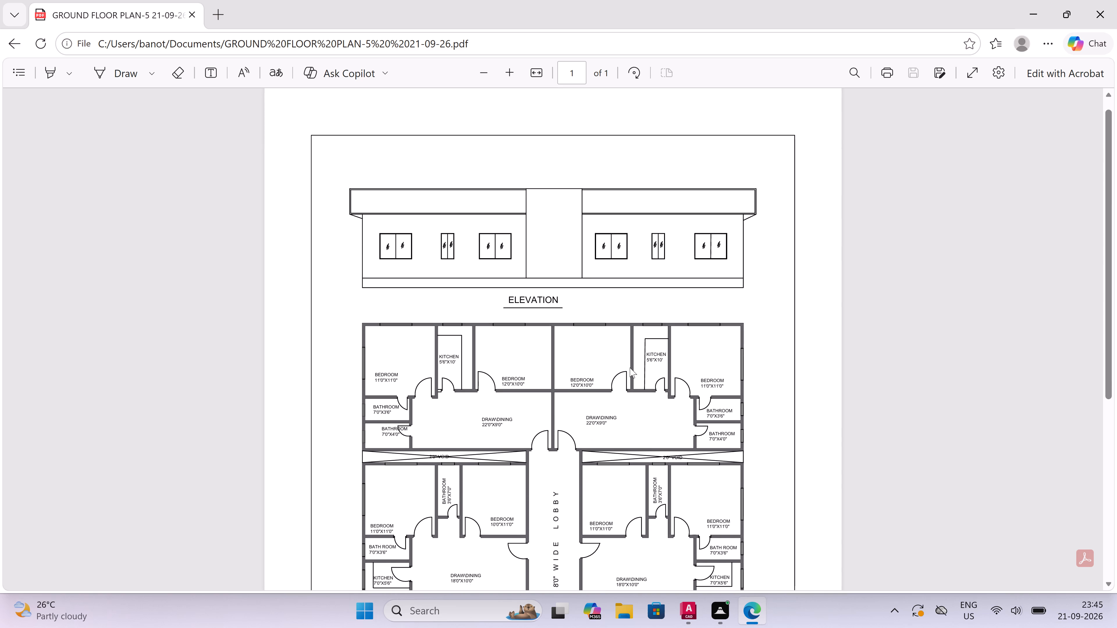
scroll(630, 367, "down", 3)
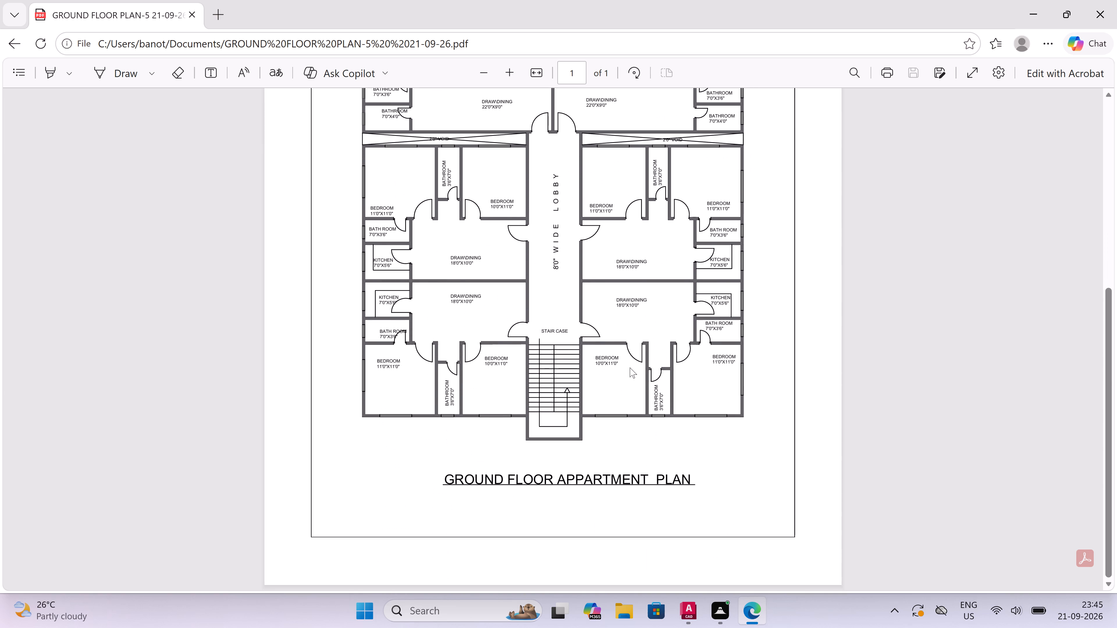
scroll(632, 366, "up", 3)
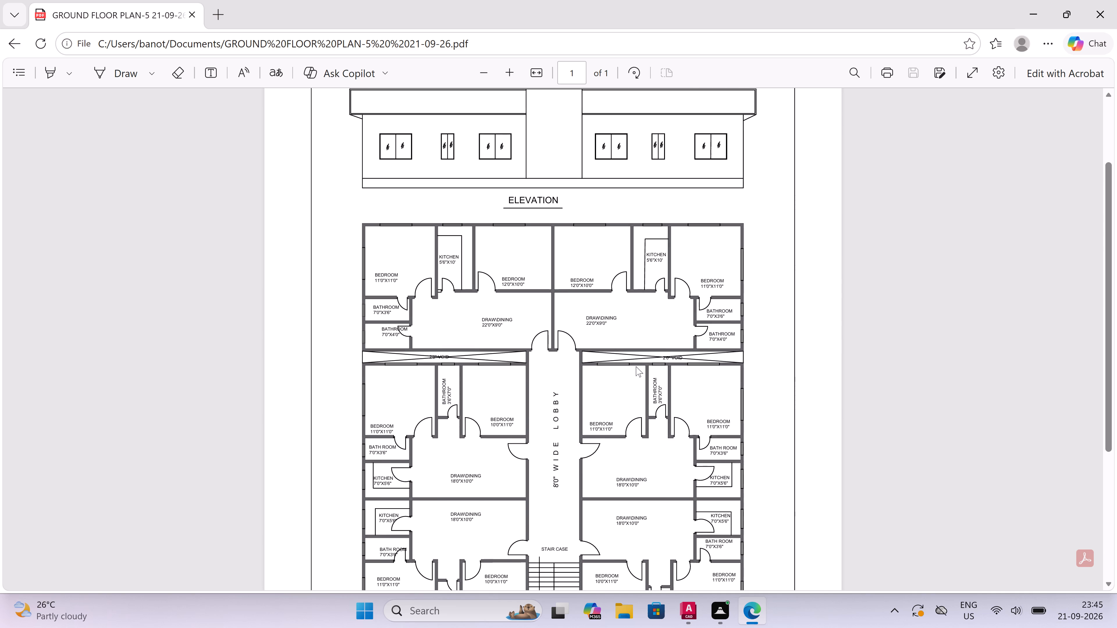
left_click(1113, 15)
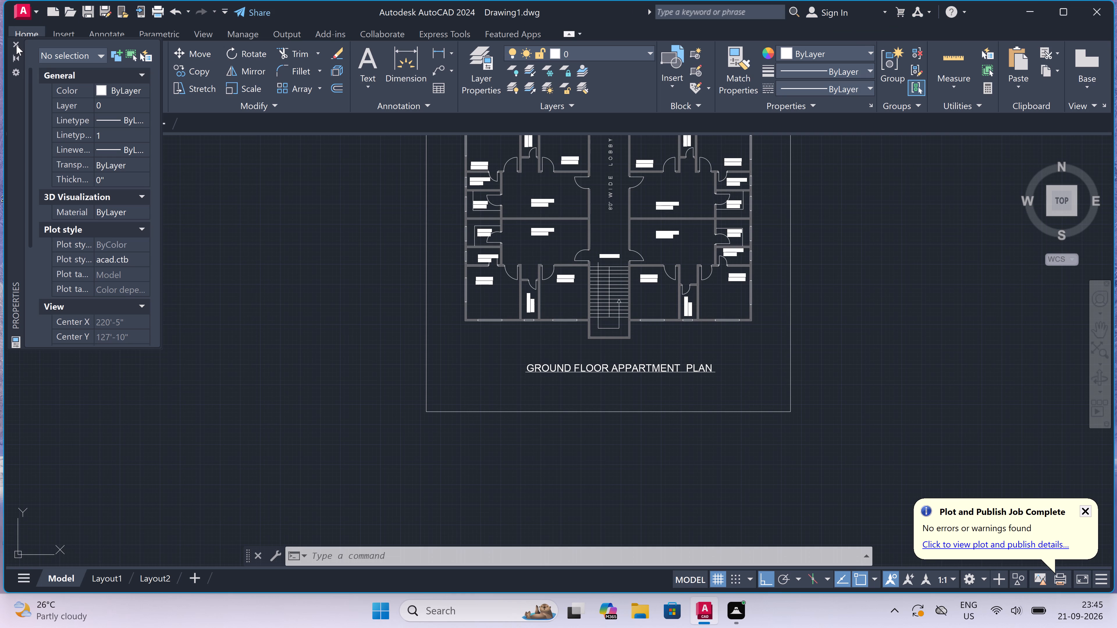
Close the Properties palette in the AutoCAD drawing.
left_click(16, 45)
Save the drawing in Documents as an AutoCAD 2018 DWG named GROUND FLOOR PLAN -5 21-09-26.
left_click(23, 4)
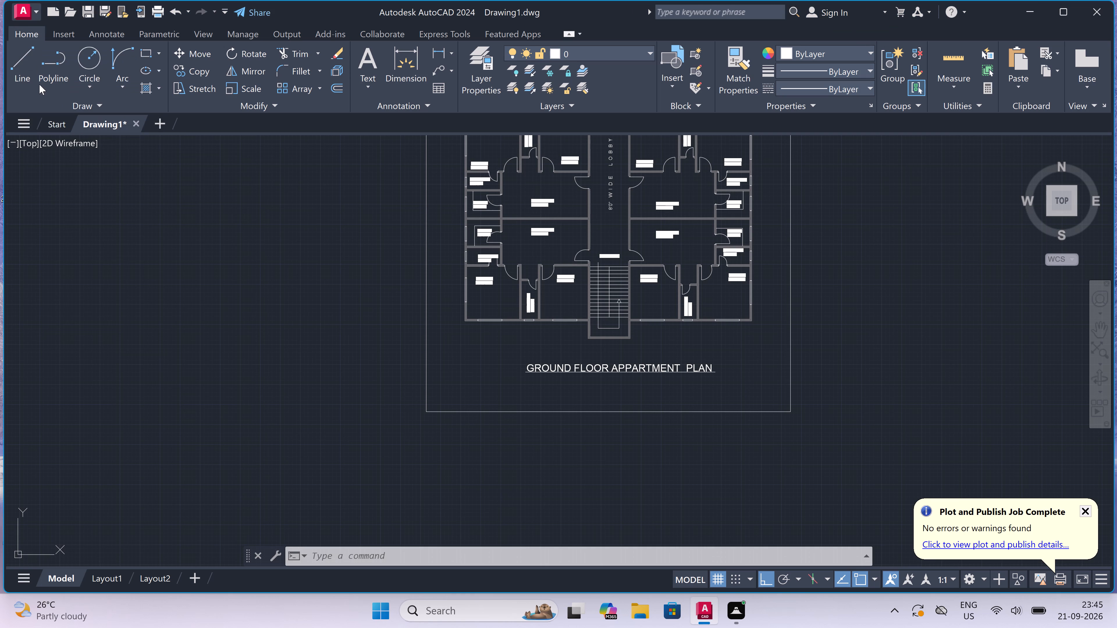
left_click(70, 196)
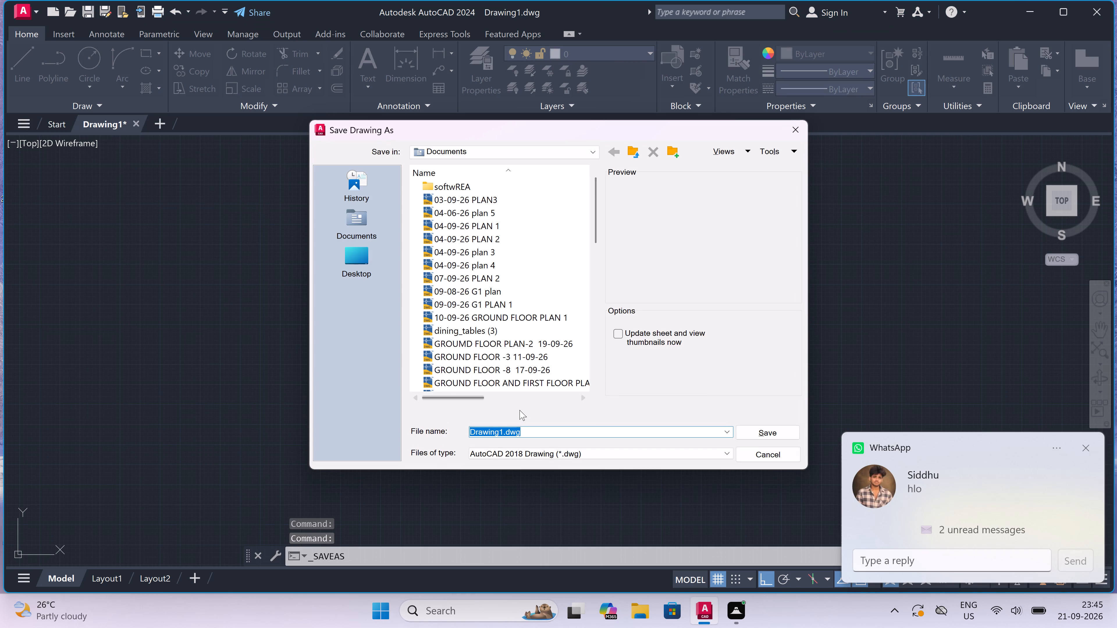
key("BackSpace")
type("GROUND FLOO")
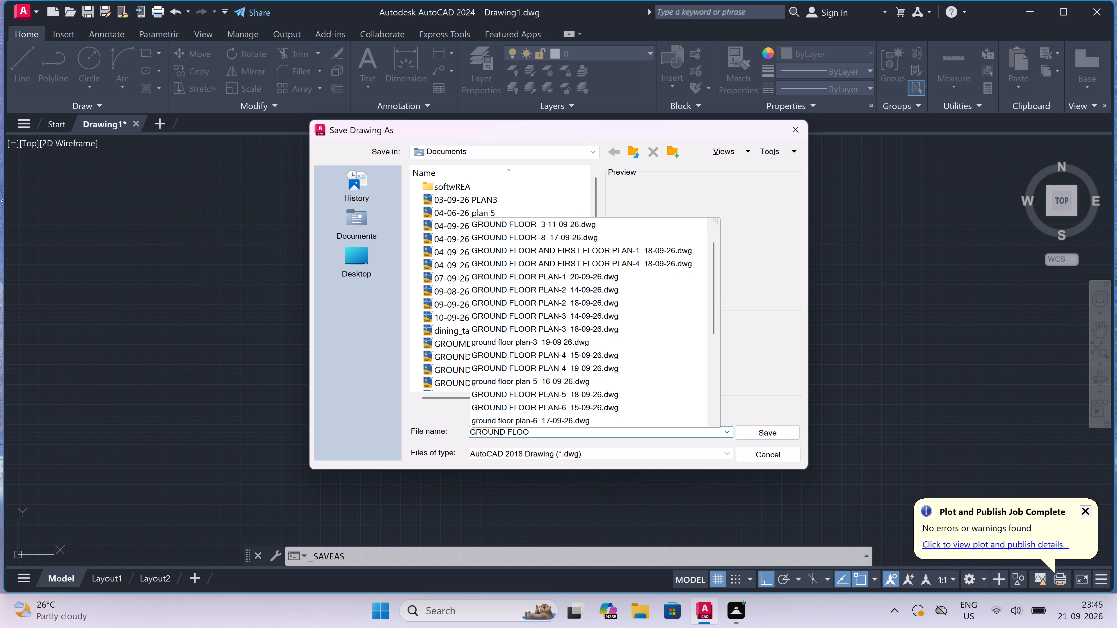
type("R")
key("space")
key("a")
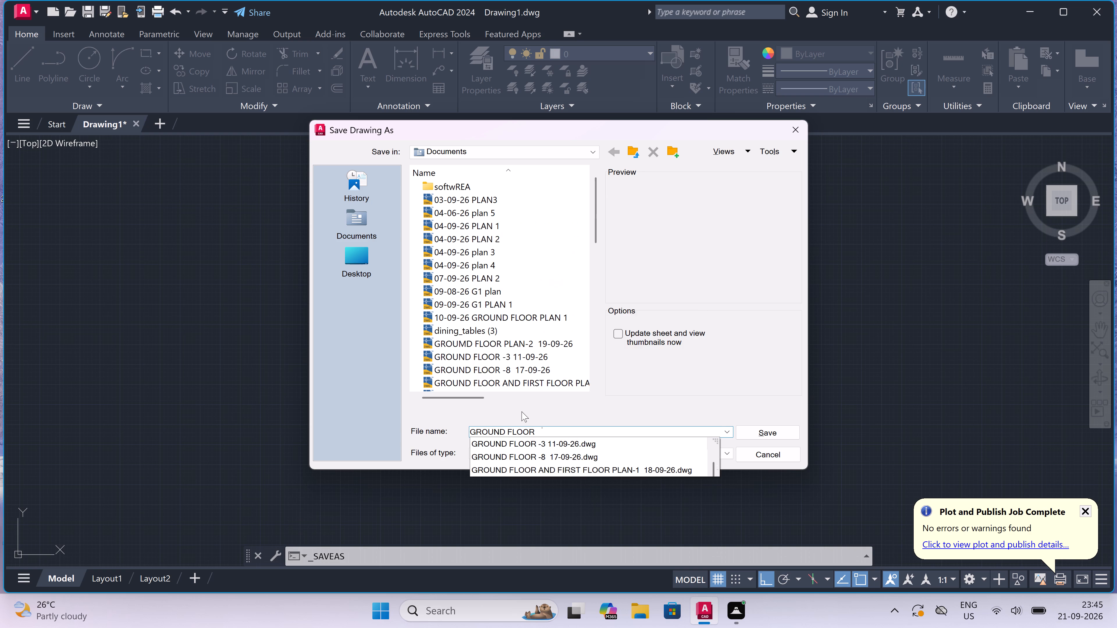
type("PP")
type("AR")
key("BackSpace")
key("BackSpace")
key("BackSpace")
key("BackSpace")
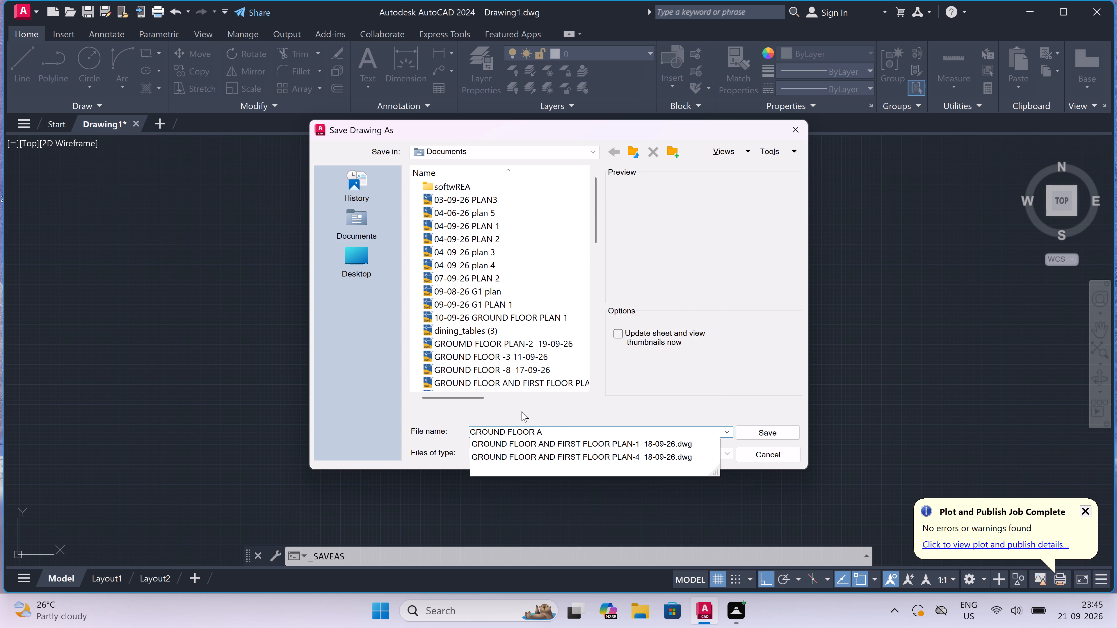
key("BackSpace")
type("PLAN -5")
key("space")
key("space")
type("21-09-26")
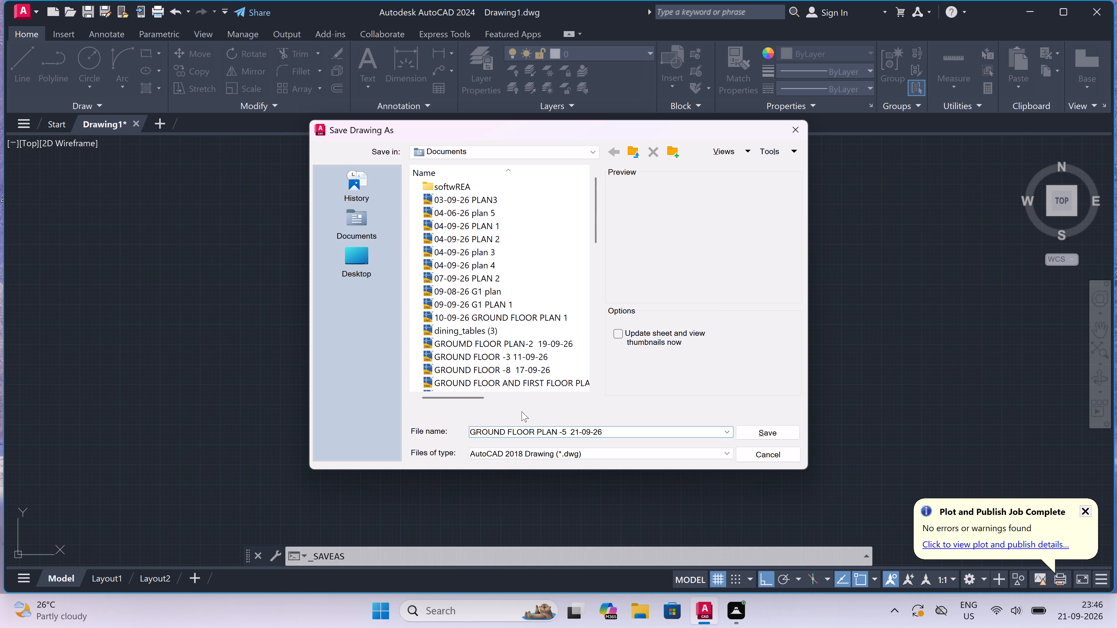
left_click(747, 429)
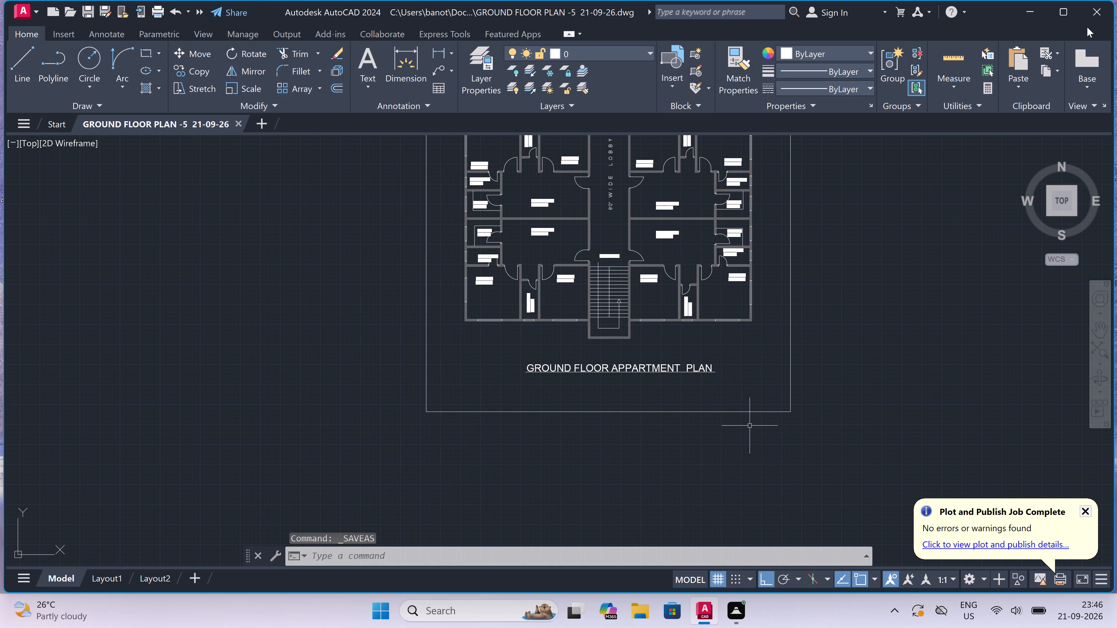
Close AutoCAD.
left_click(1097, 11)
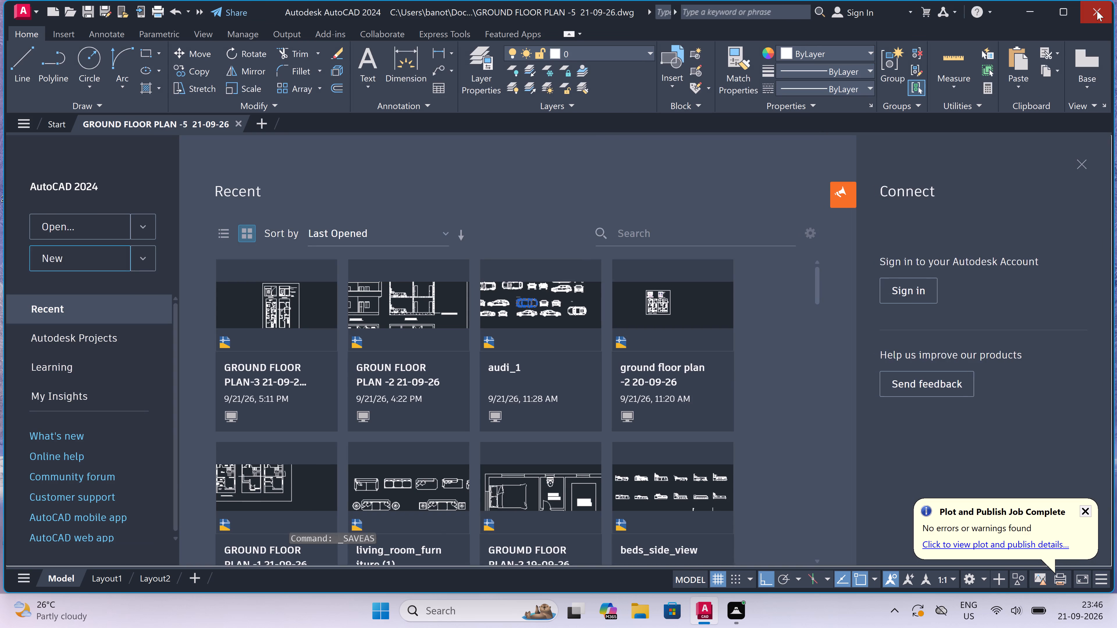